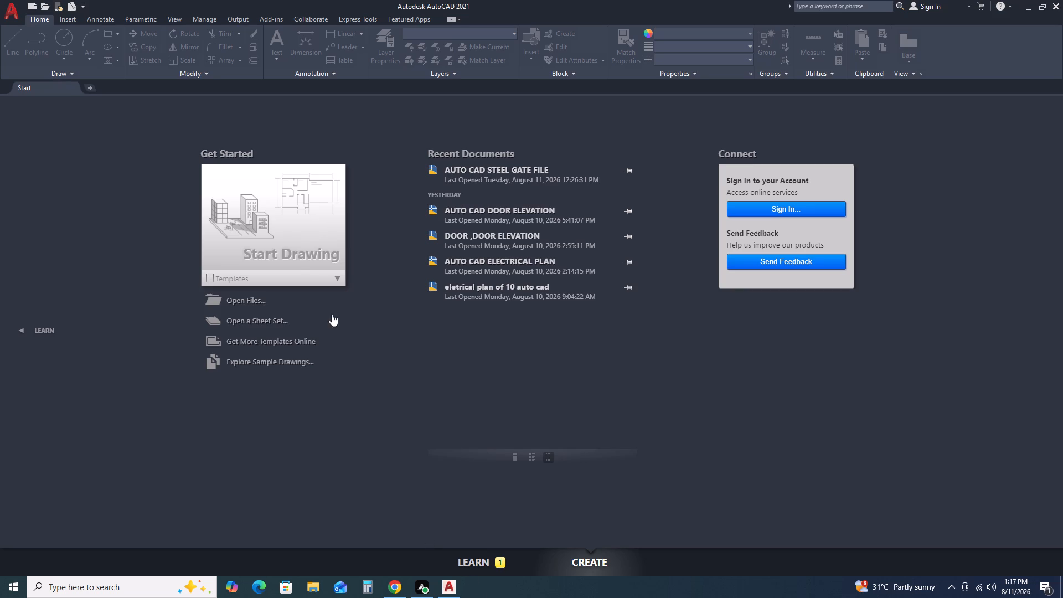
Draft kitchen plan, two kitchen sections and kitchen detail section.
Start a new blank drawing.
click(270, 238)
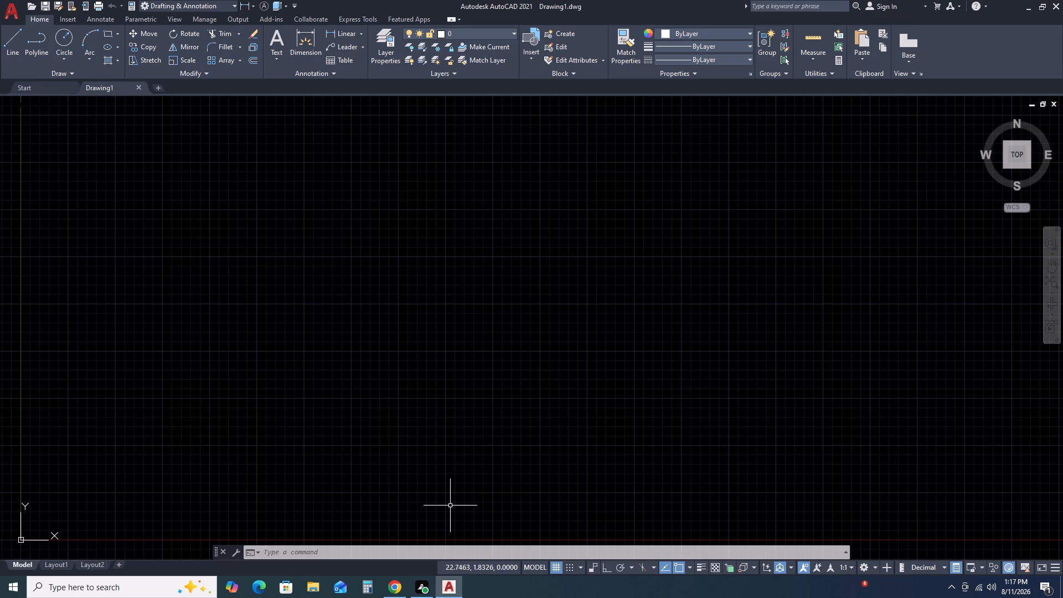
Draw a single horizontal line about 70 units long with Ortho mode switched on.
scroll(426, 340, down, 3)
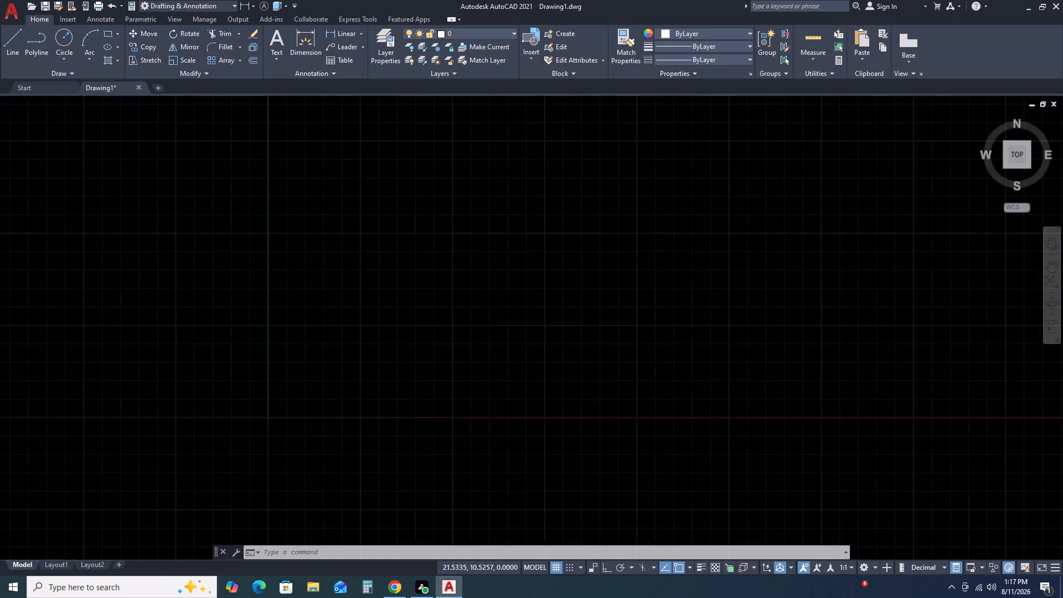
scroll(604, 289, down, 2)
middle_drag(745, 287, 689, 298)
middle_drag(546, 318, 533, 319)
middle_drag(465, 331, 413, 347)
middle_click(407, 348)
middle_drag(513, 312, 304, 388)
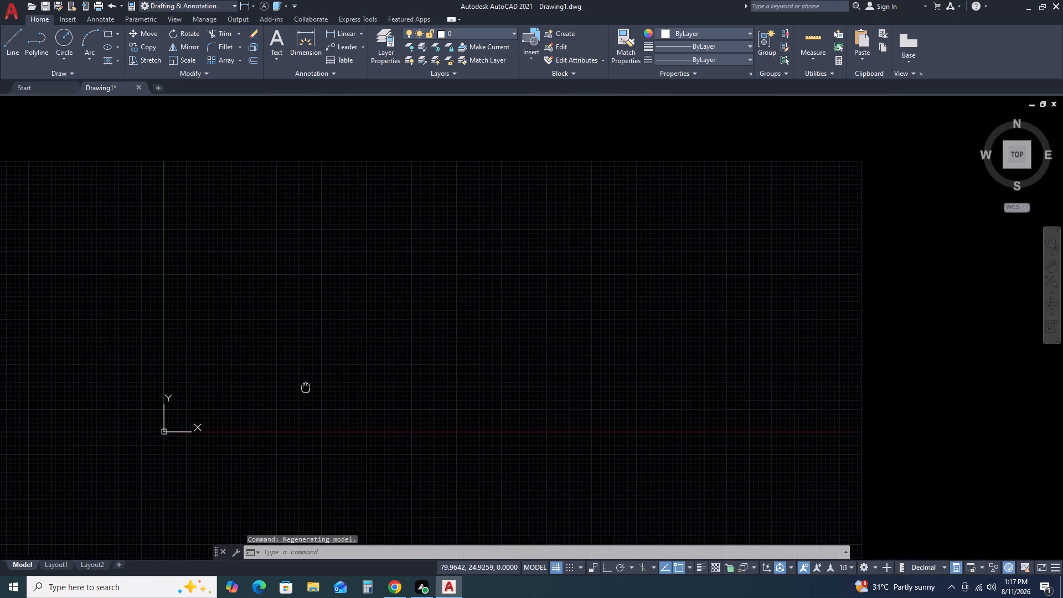
middle_drag(589, 299, 486, 328)
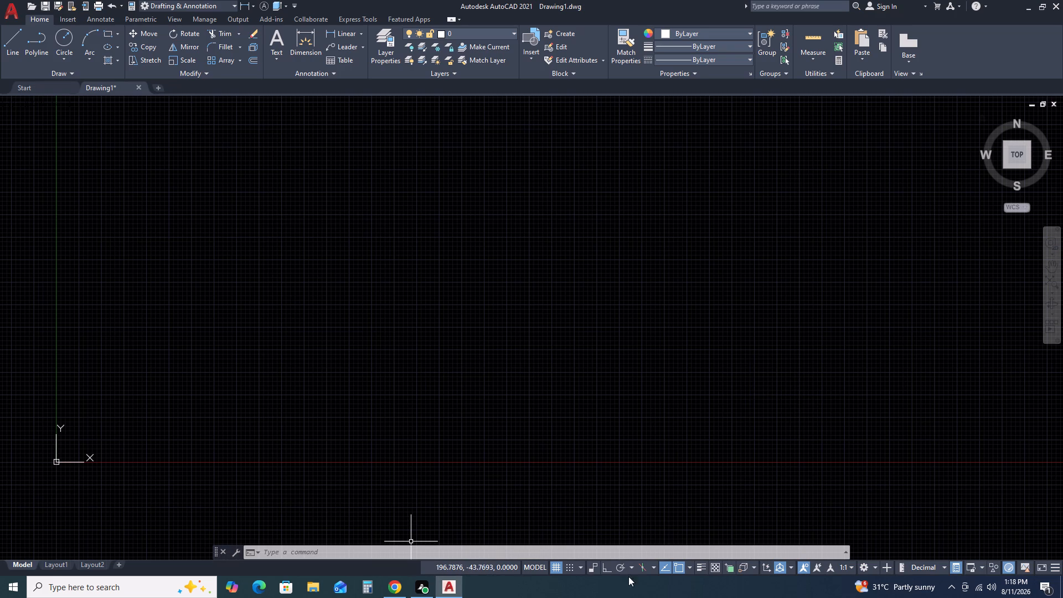
scroll(637, 410, up, 4)
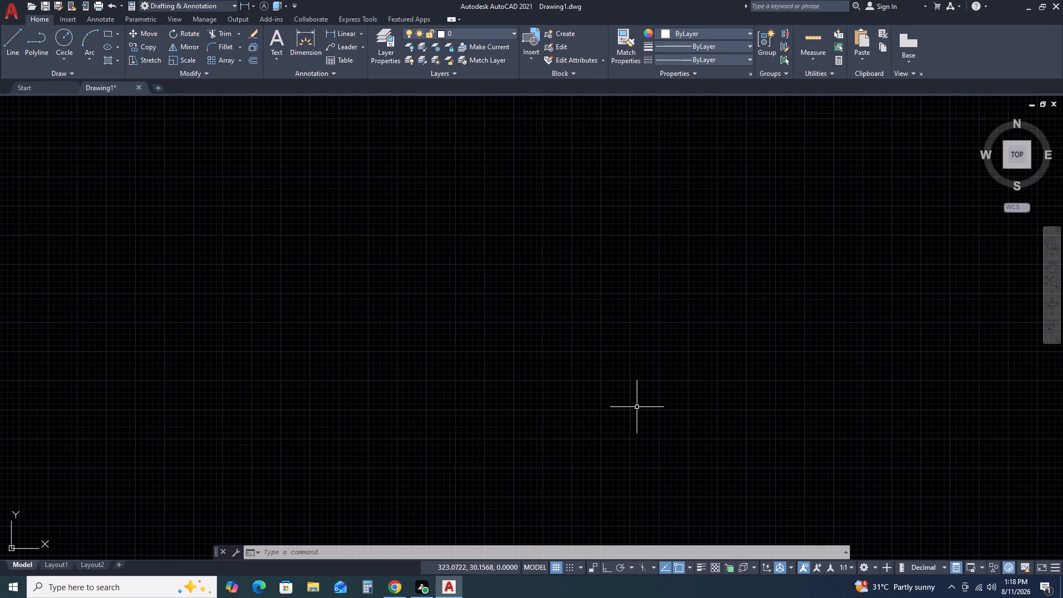
scroll(496, 300, down, 2)
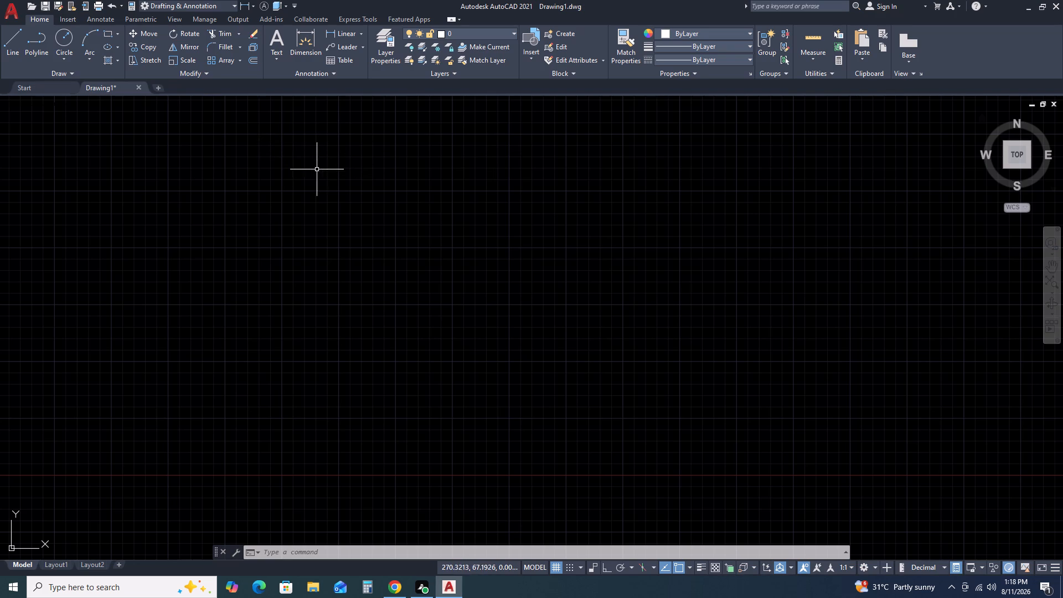
key(l)
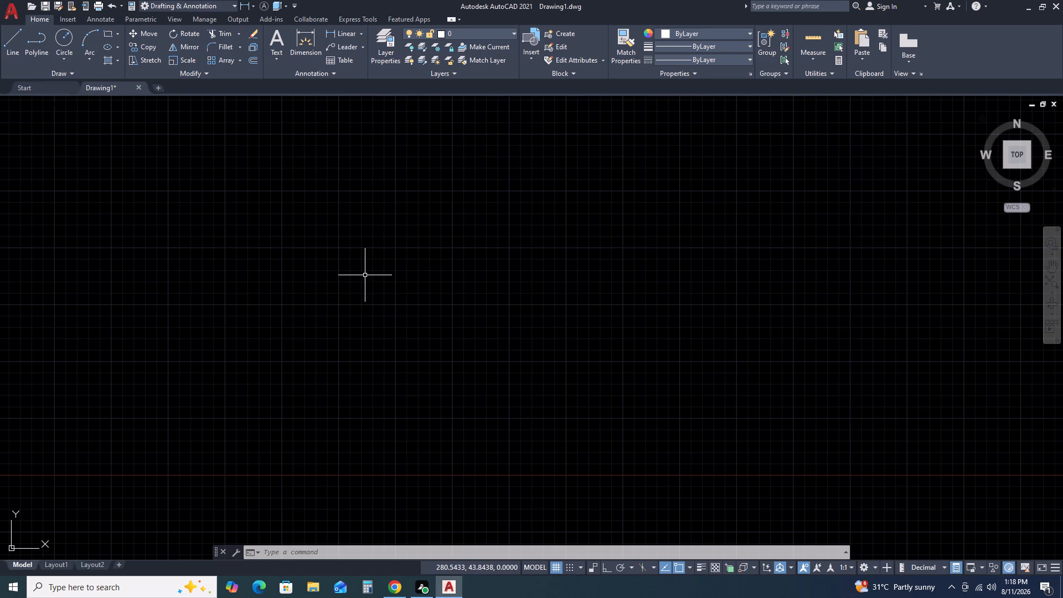
key(space)
drag(339, 286, 358, 287)
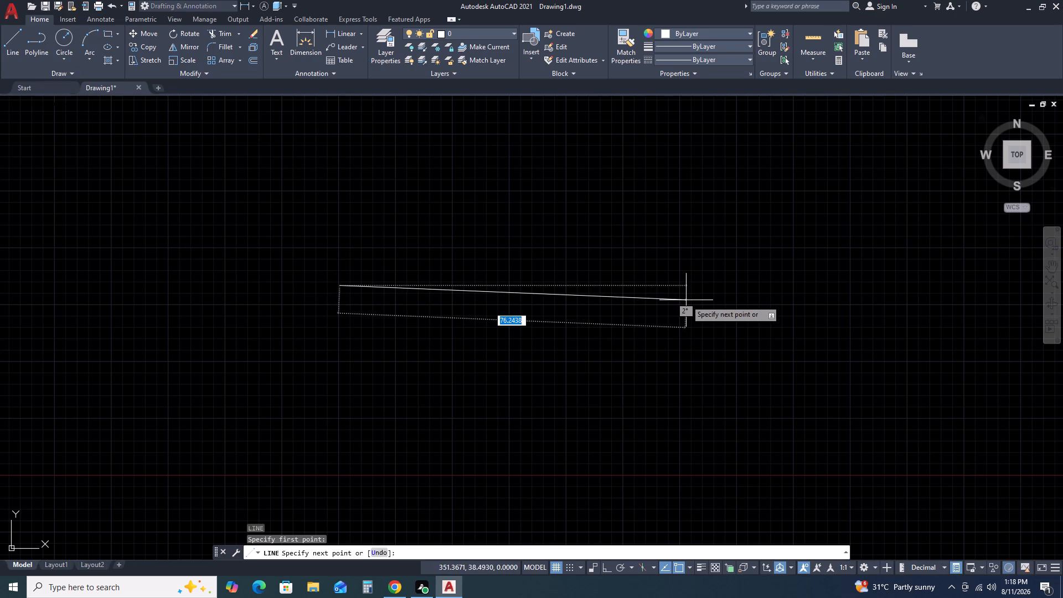
key(F8)
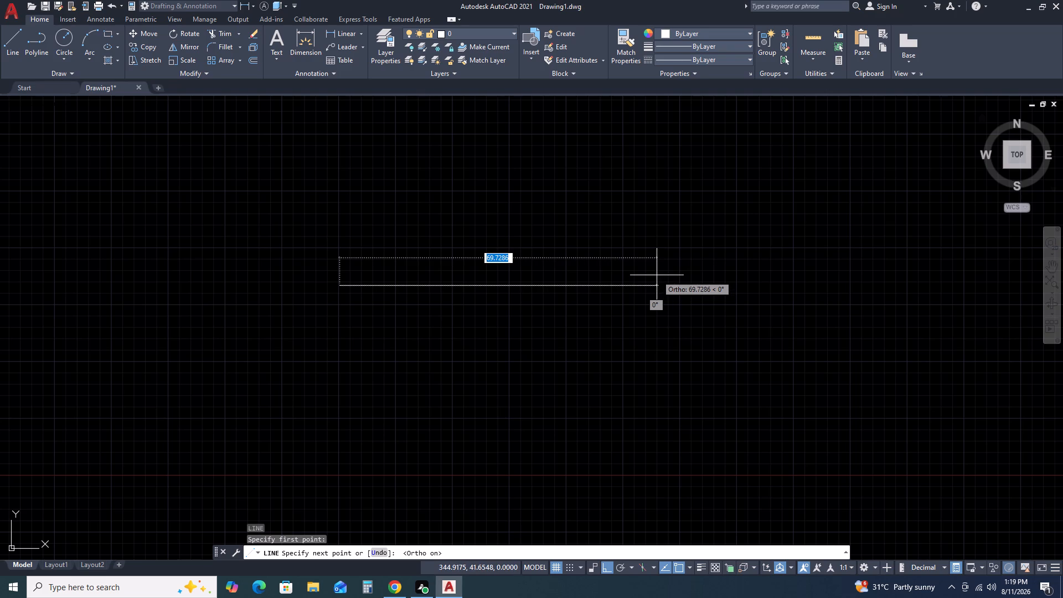
click(656, 276)
key(Escape)
Set the Standard dimension style's linear primary units precision to 0 and make the style current.
text(D)
key(space)
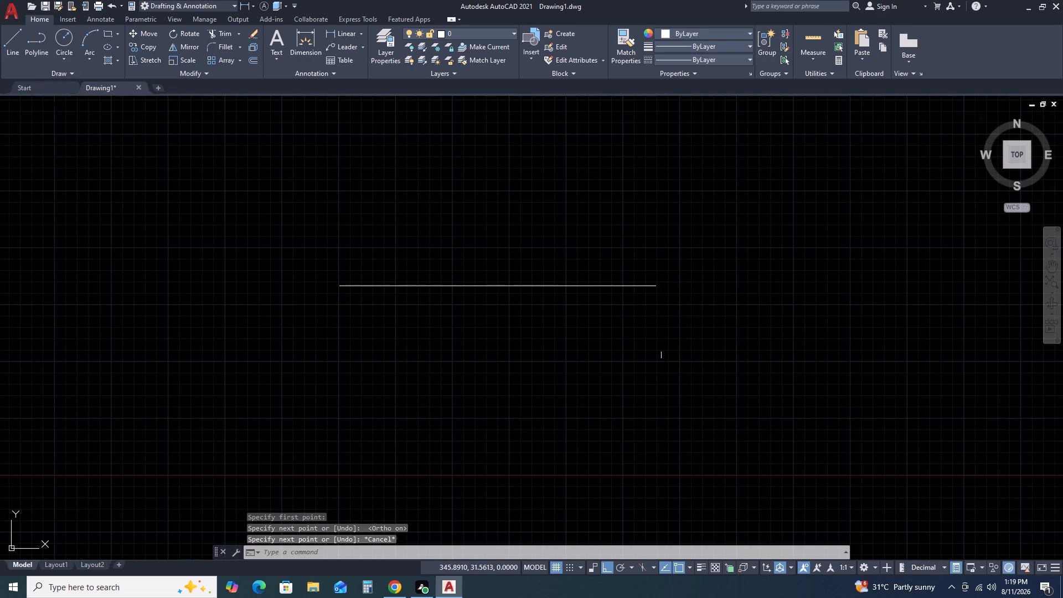
click(662, 272)
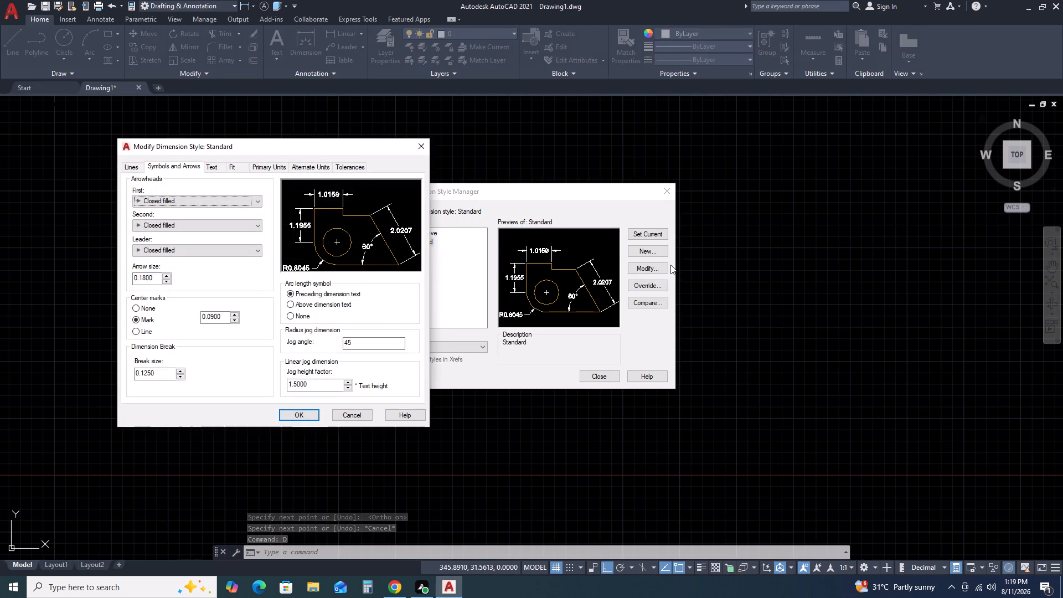
click(277, 162)
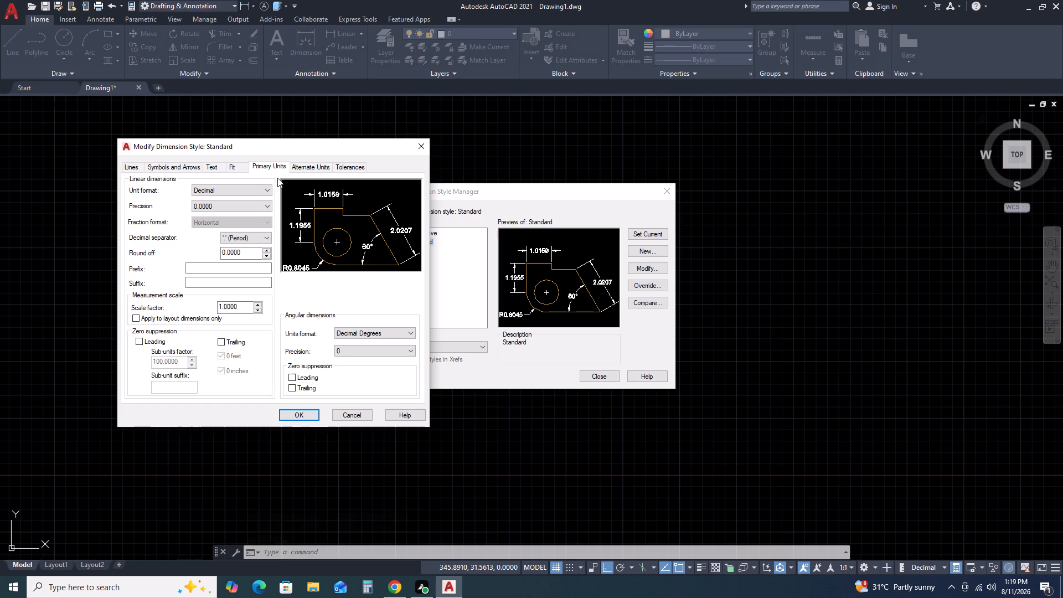
click(238, 205)
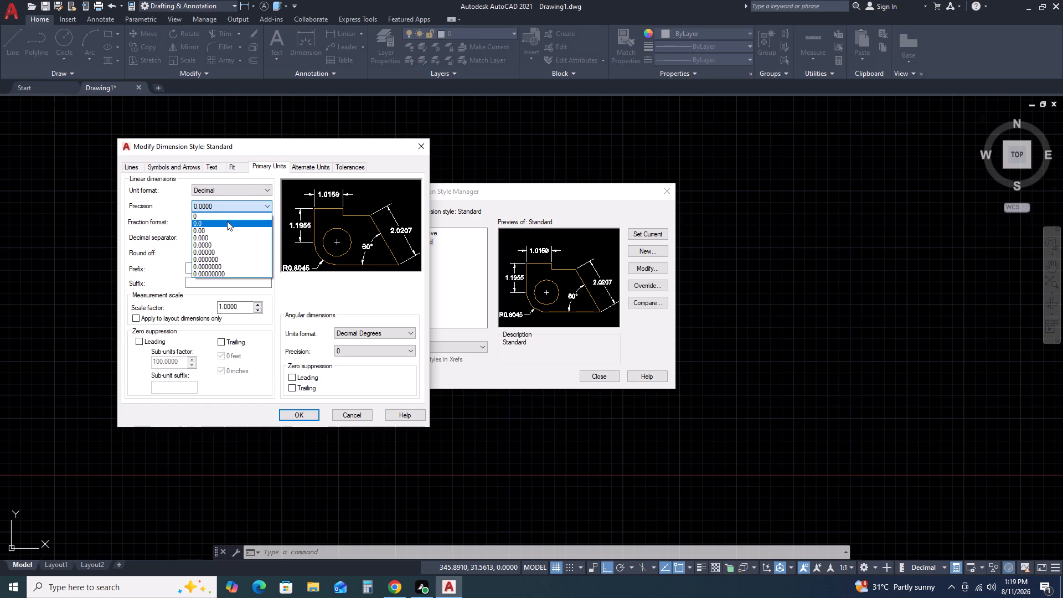
click(228, 220)
click(231, 209)
click(226, 216)
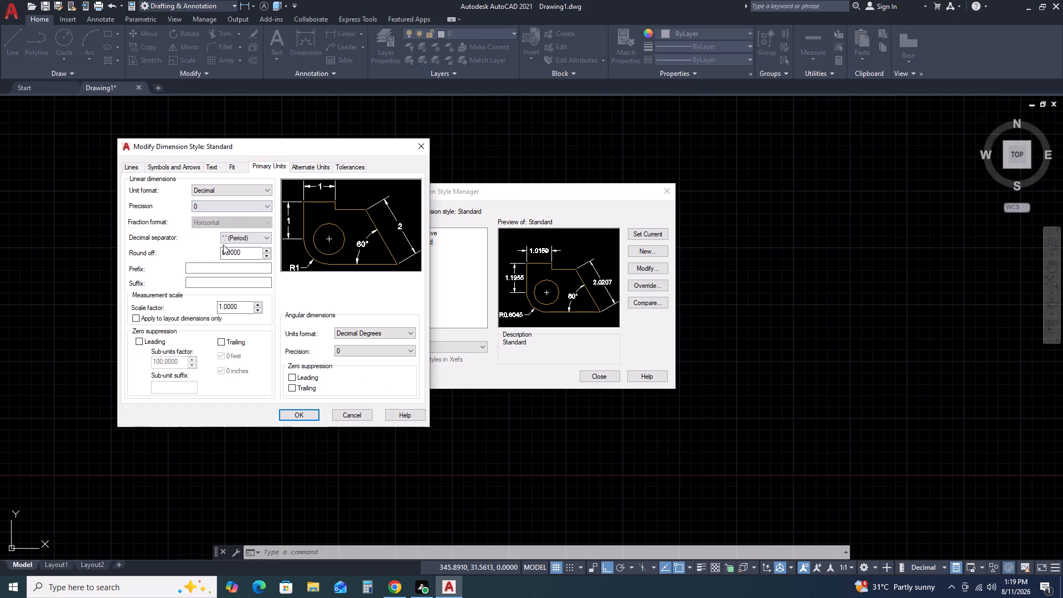
click(292, 424)
click(294, 422)
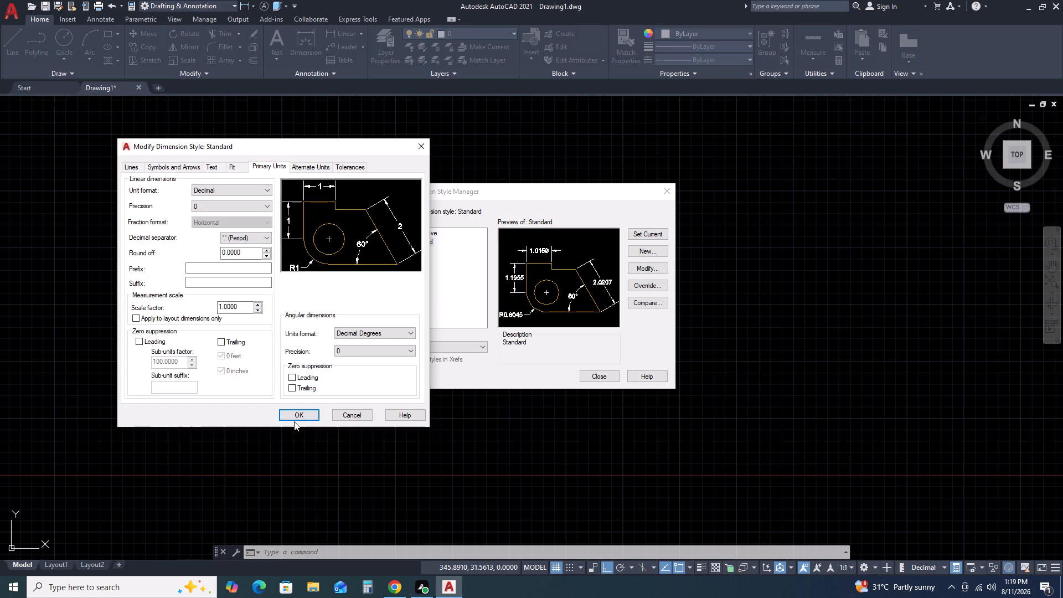
click(294, 417)
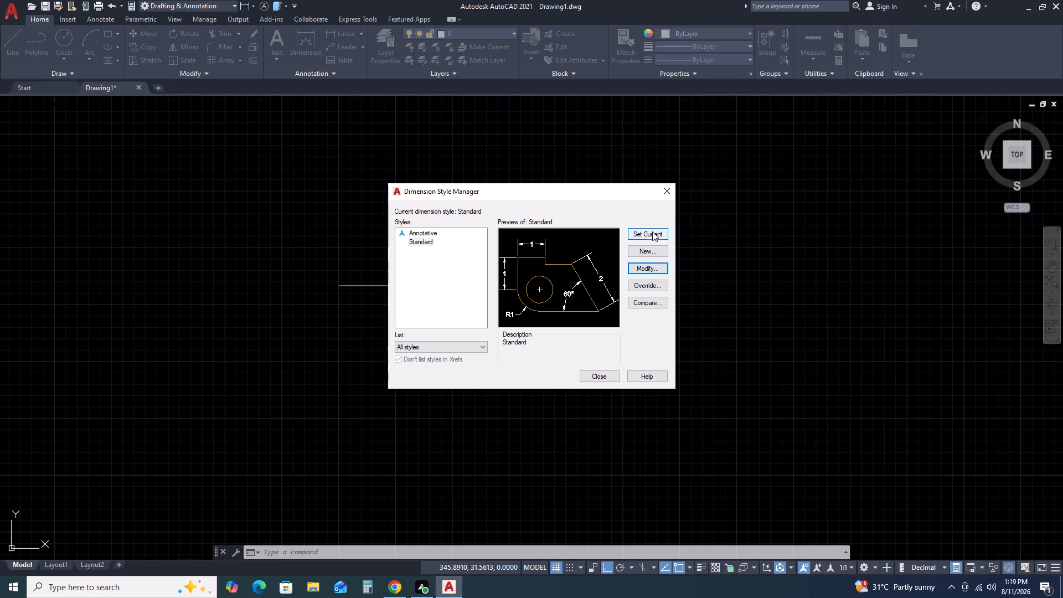
click(652, 231)
click(668, 189)
Erase the horizontal line.
scroll(510, 288, up, 1)
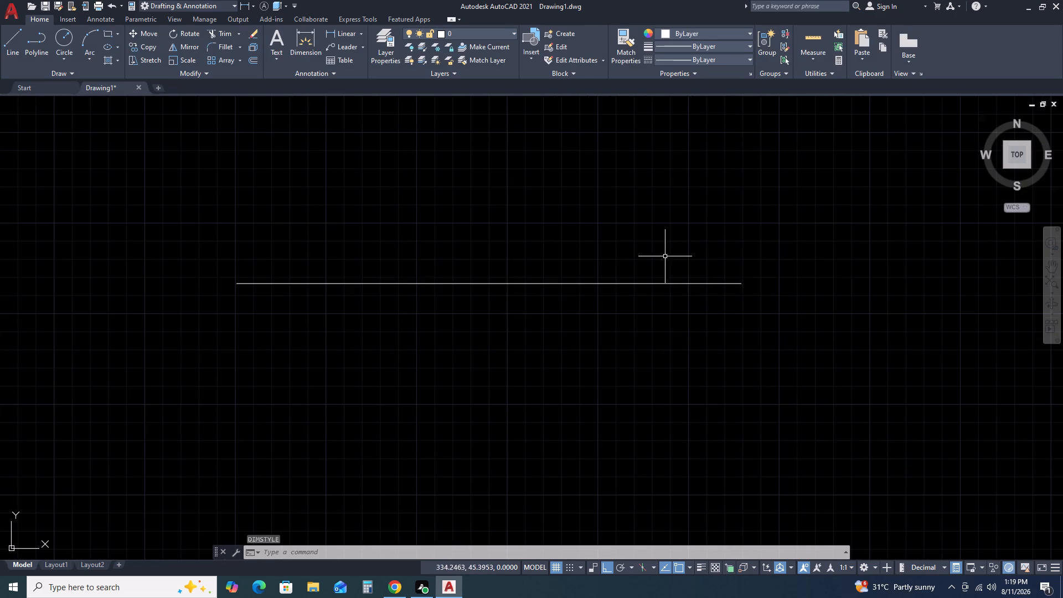
drag(679, 266, 518, 355)
click(518, 355)
key(Delete)
Configure the drawing units with length precision 0 and an insertion scale in millimetres.
text(UN)
key(space)
click(491, 233)
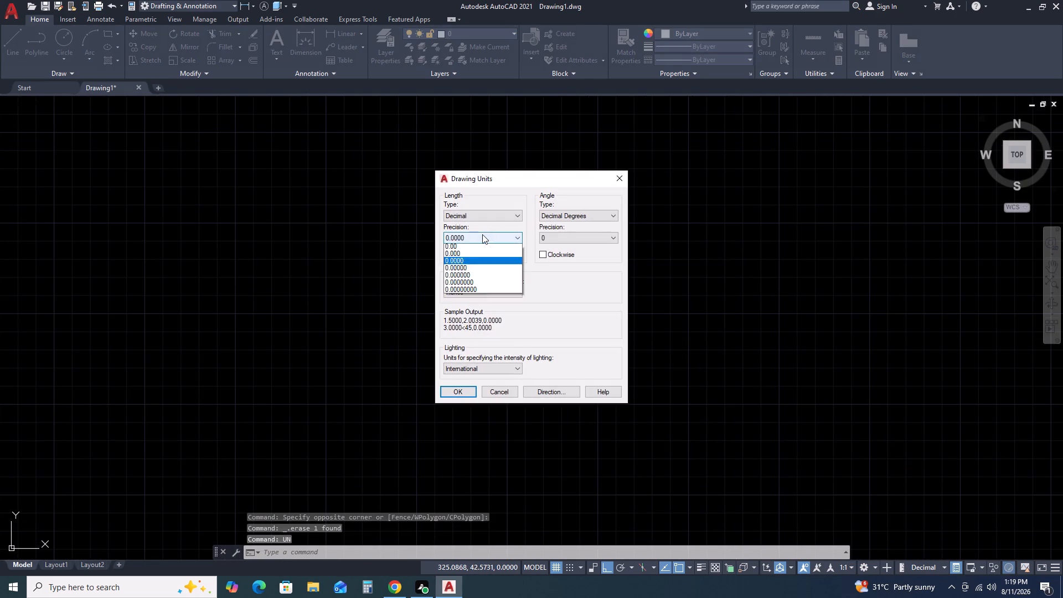
click(487, 250)
click(479, 291)
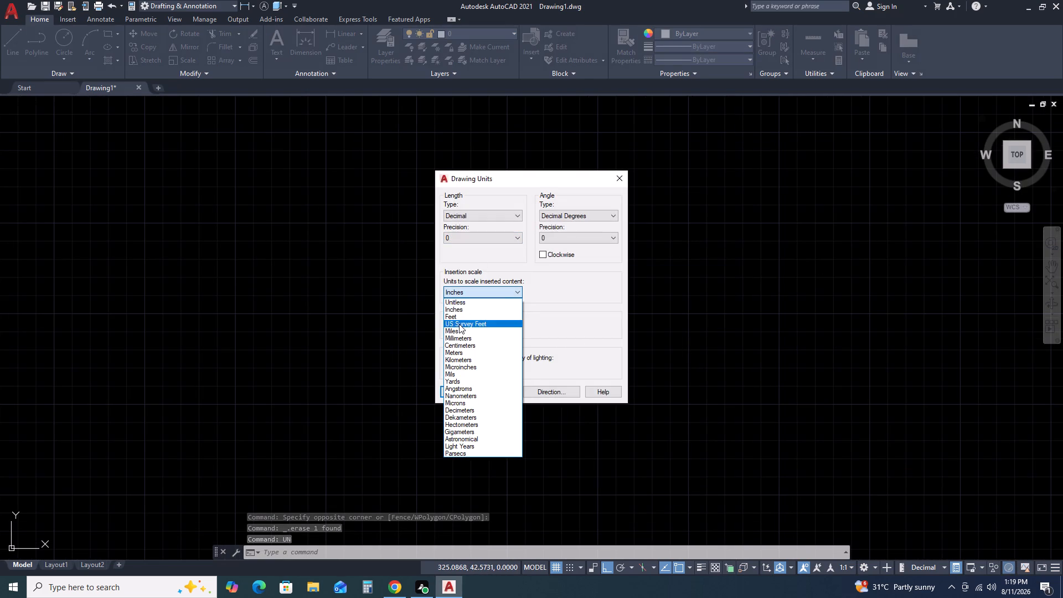
click(460, 341)
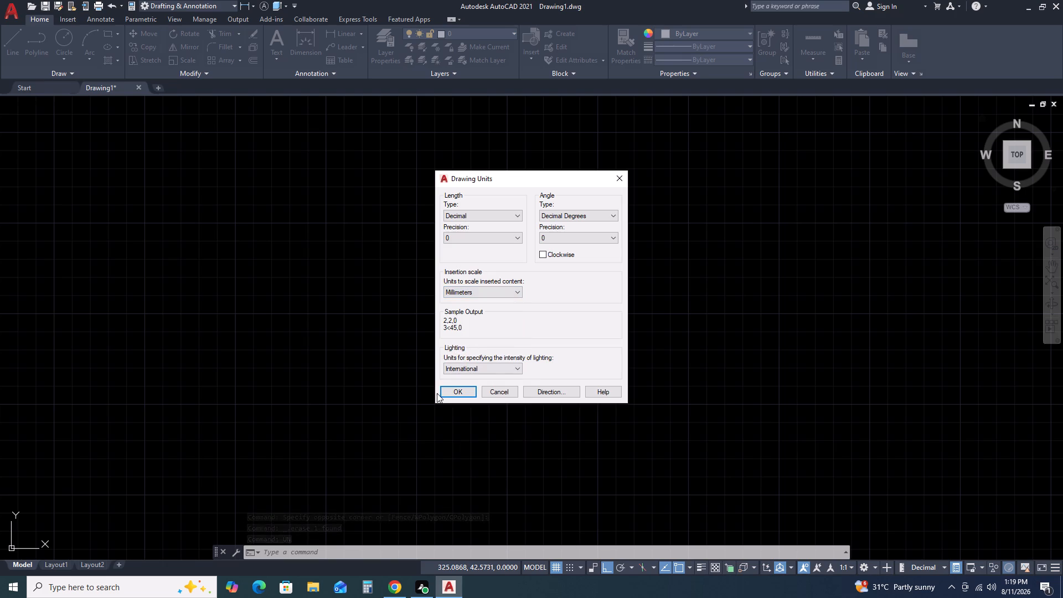
click(452, 390)
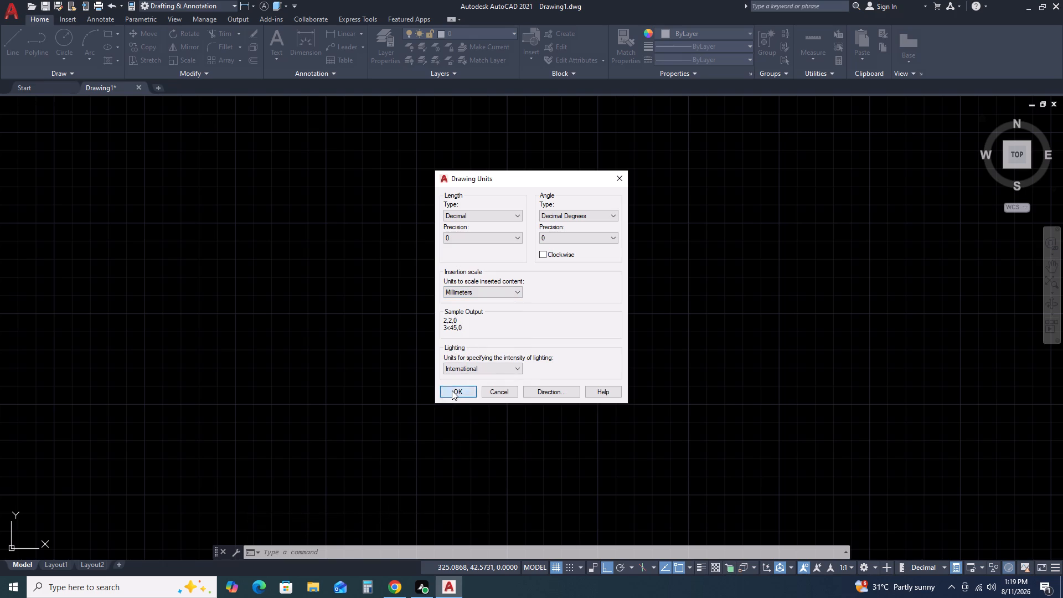
key(Escape)
Draw a horizontal line about 167 mm long in the empty drawing area.
scroll(648, 360, up, 2)
scroll(732, 335, down, 2)
middle_drag(801, 329, 508, 368)
scroll(611, 334, down, 3)
scroll(555, 375, down, 1)
middle_drag(535, 375, 380, 416)
scroll(693, 328, up, 2)
middle_click(816, 315)
middle_drag(791, 322, 736, 331)
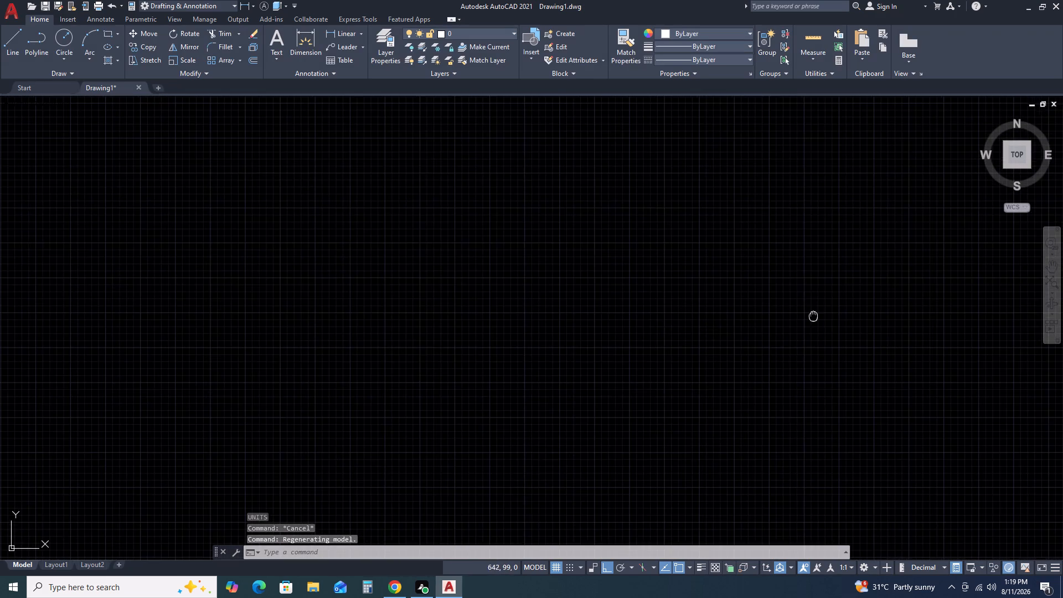
middle_drag(736, 331, 693, 337)
middle_click(682, 338)
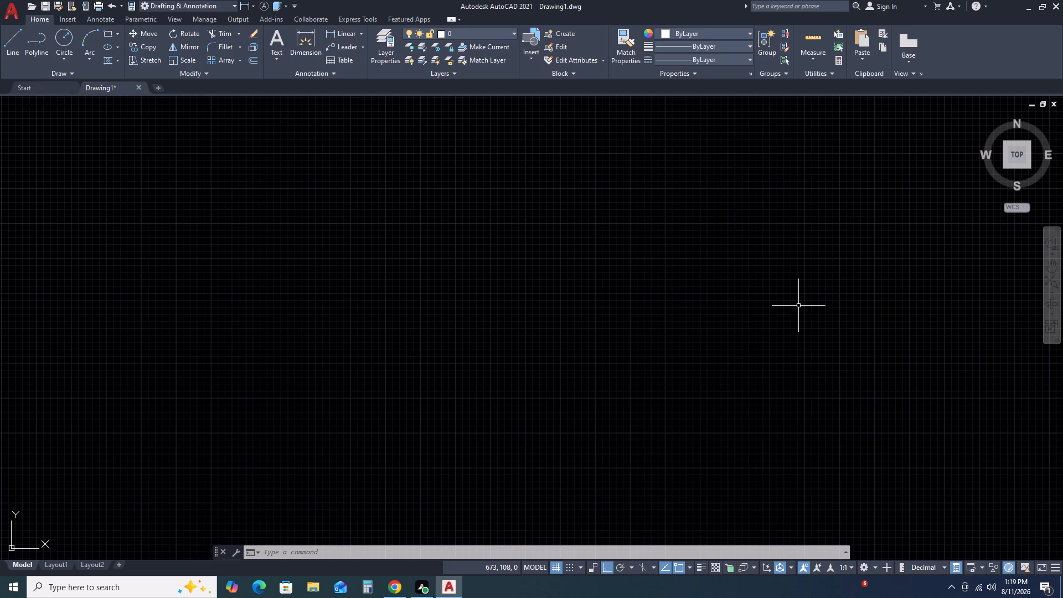
text(L)
key(space)
click(414, 244)
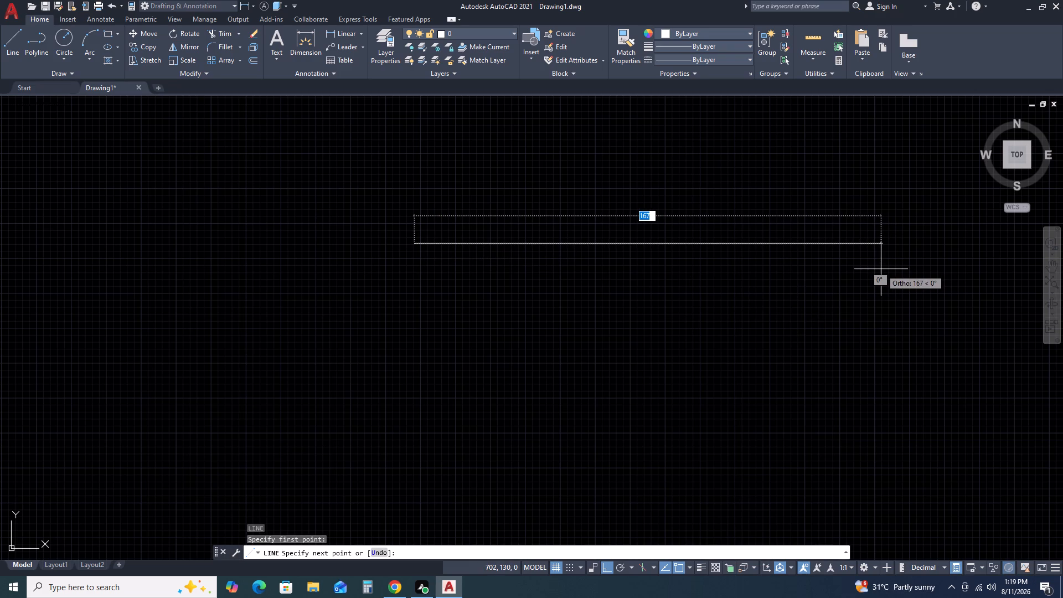
click(881, 269)
key(Escape)
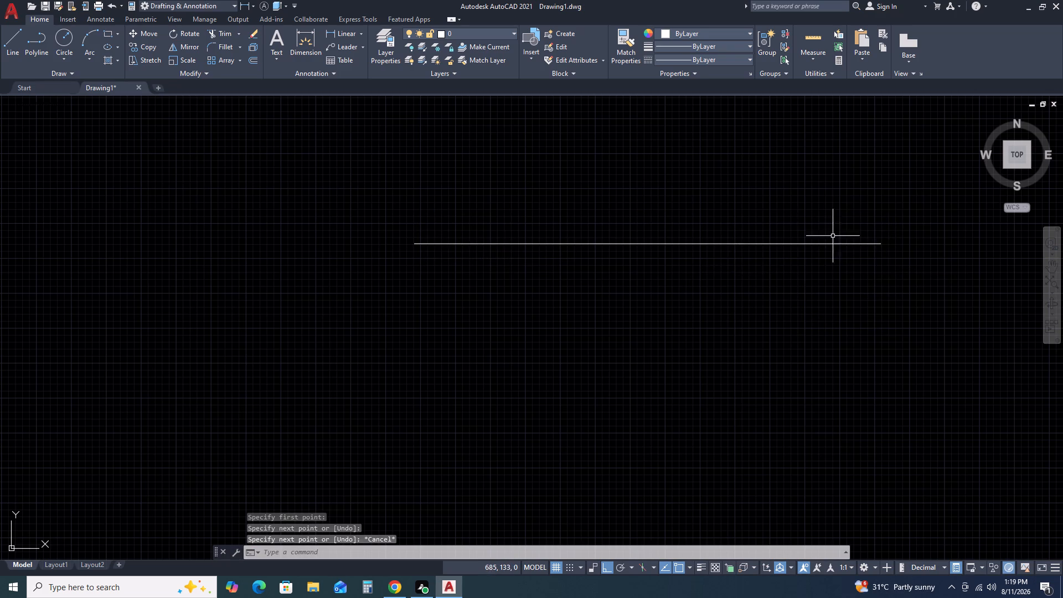
Offset the horizontal line 75 mm upward.
middle_drag(896, 218, 660, 297)
scroll(662, 295, down, 2)
click(661, 277)
click(603, 321)
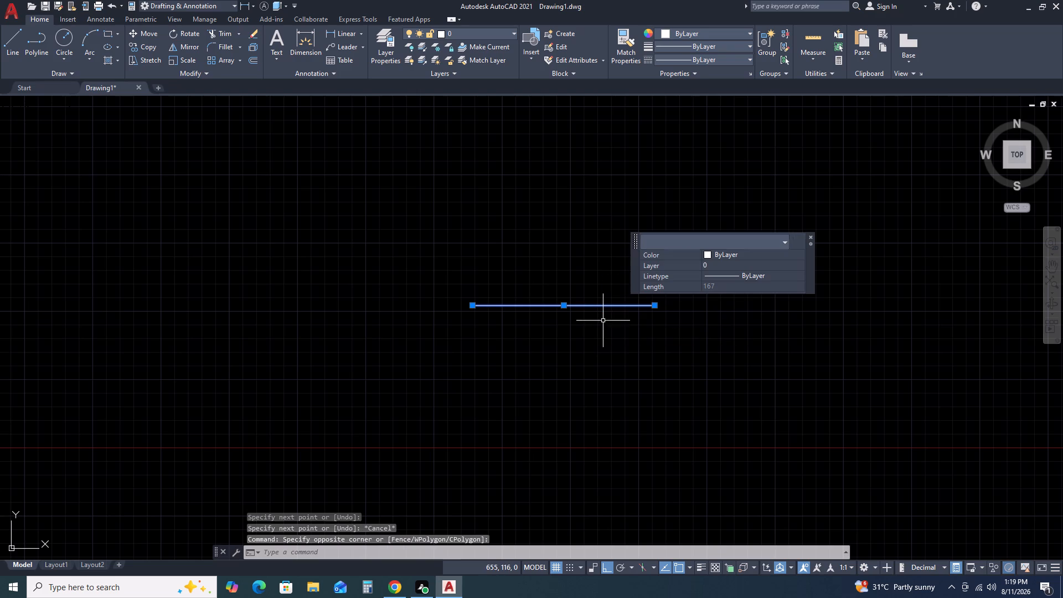
text(O)
key(space)
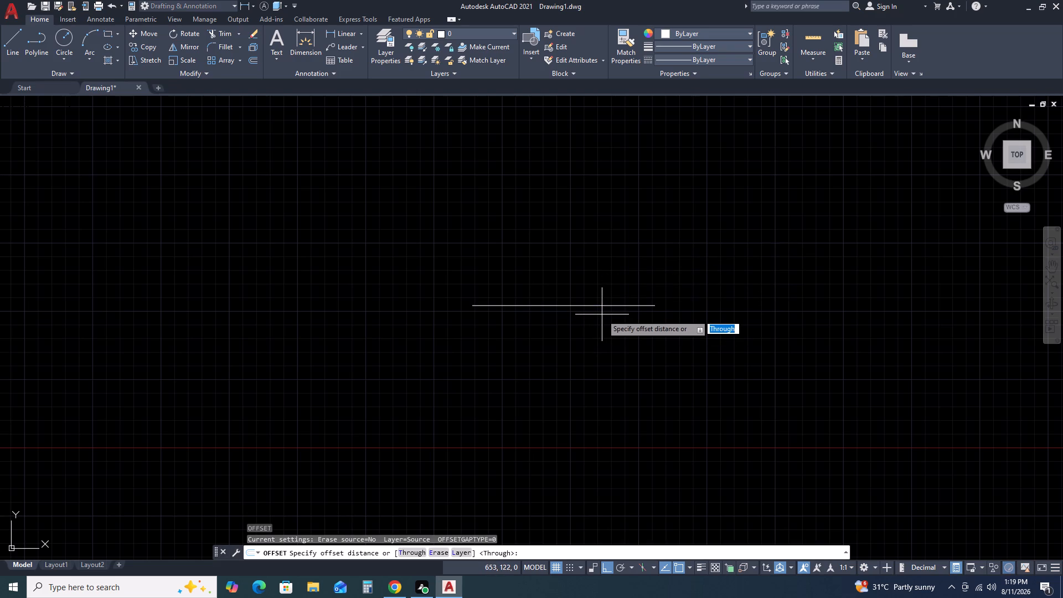
text(75)
key(space)
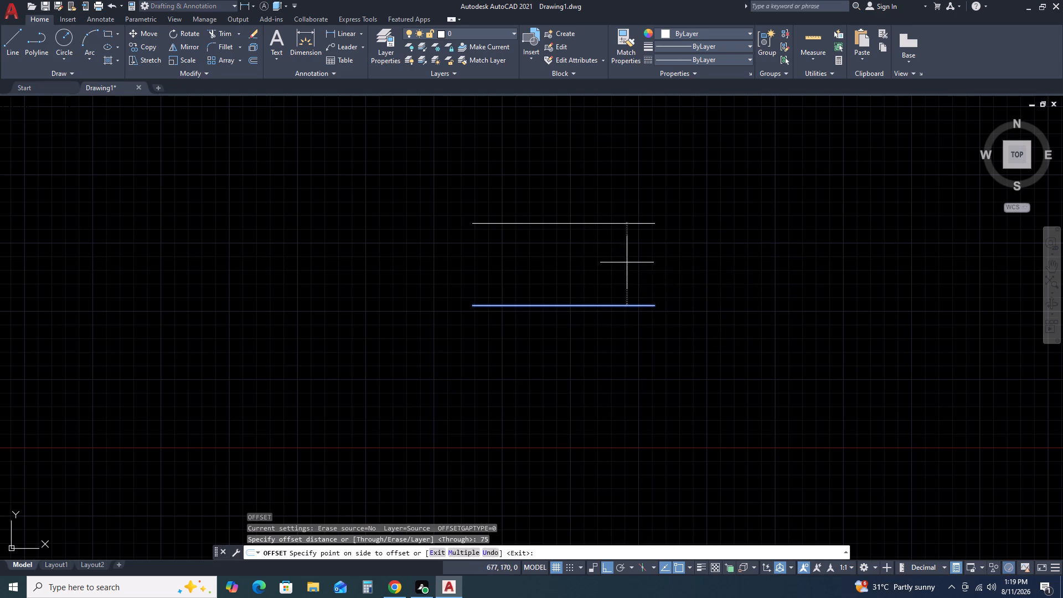
click(627, 262)
key(Escape)
Add a vertical linear dimension between the right ends of the two parallel lines.
scroll(660, 315, down, 1)
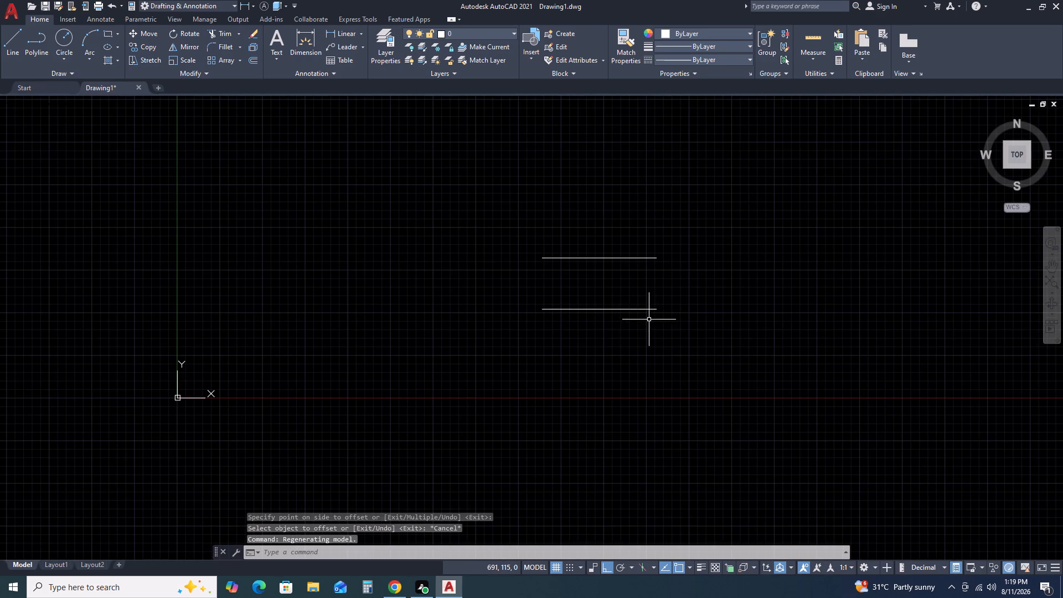
scroll(636, 313, down, 2)
middle_drag(682, 312, 584, 313)
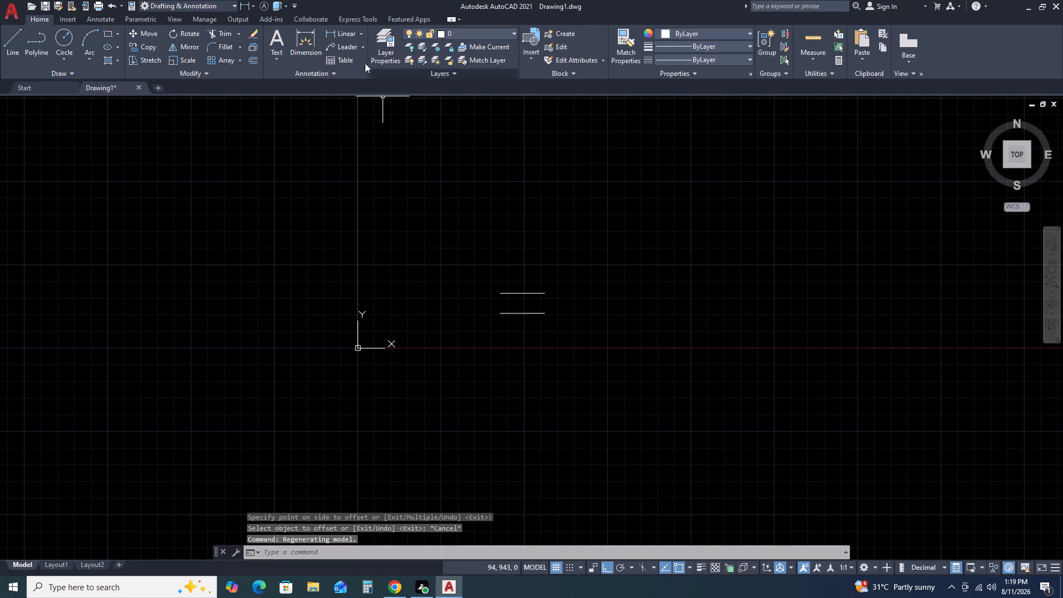
click(351, 34)
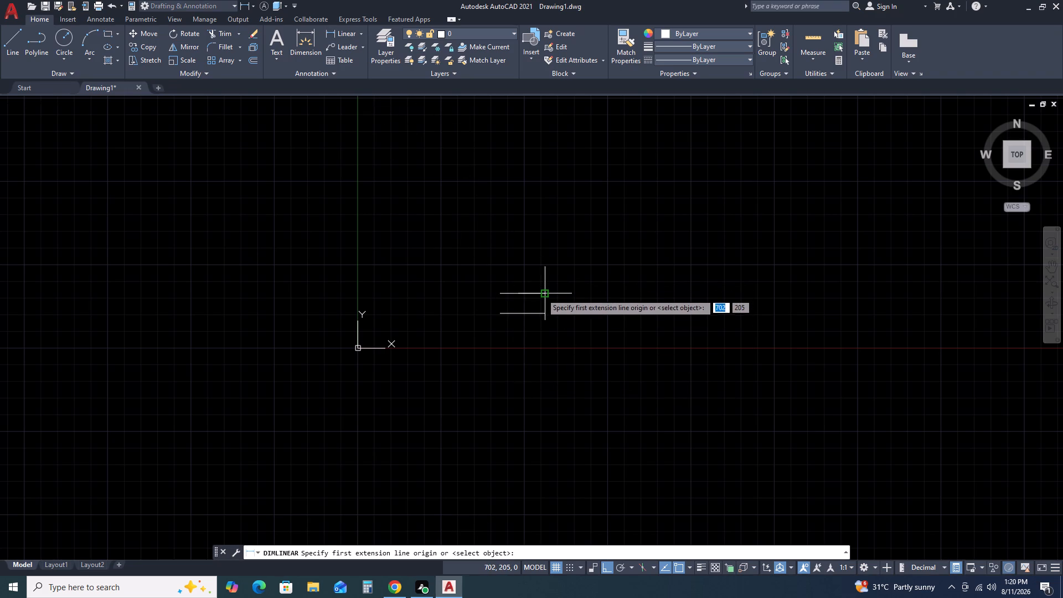
click(542, 294)
double_click(542, 312)
scroll(590, 314, up, 2)
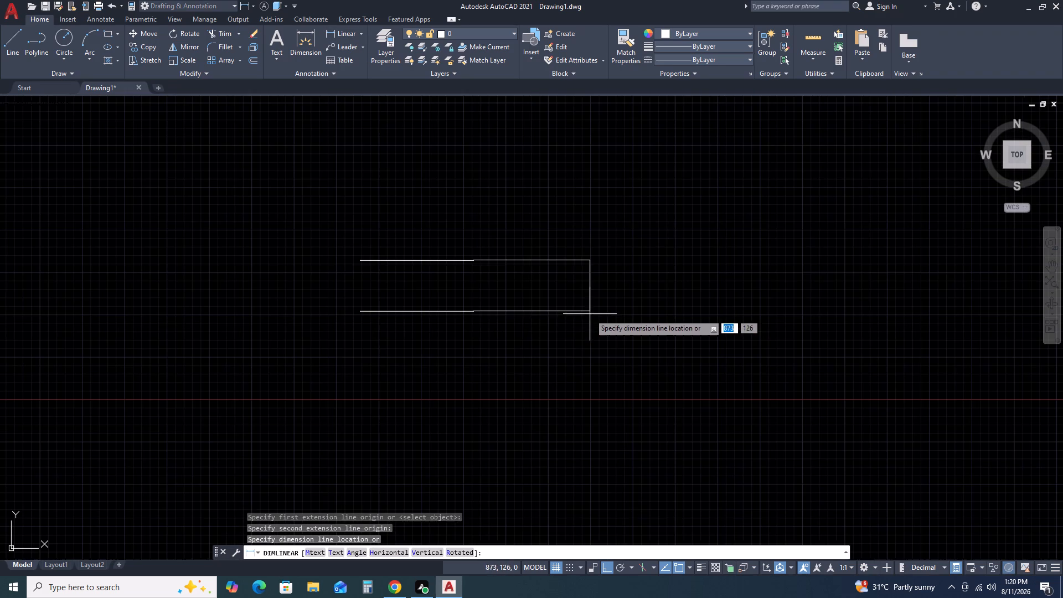
click(576, 293)
Set the Standard dimension style's text height to 50 and make that style current.
text(D)
key(space)
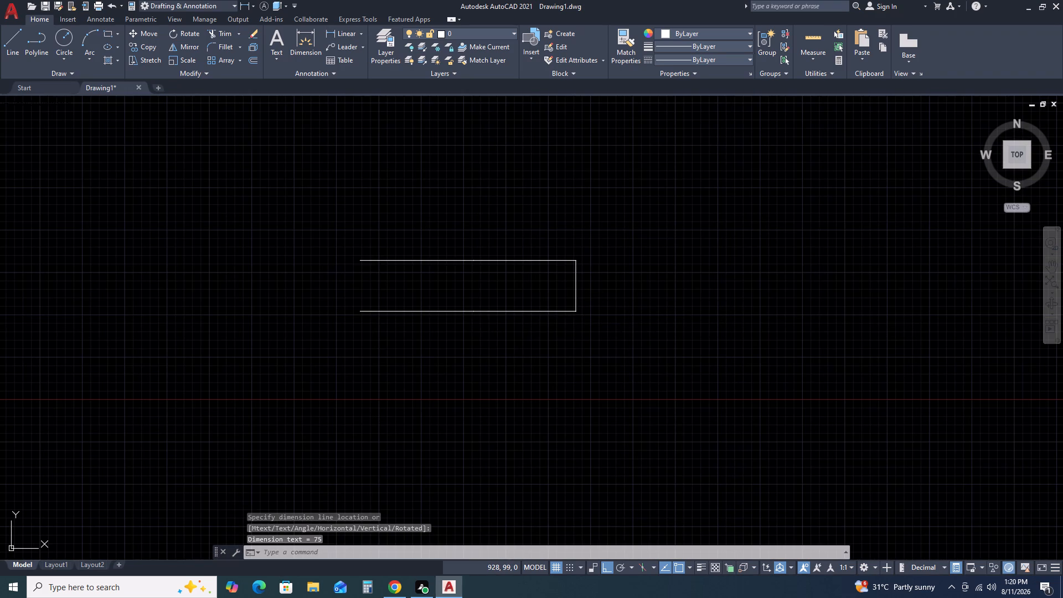
click(650, 273)
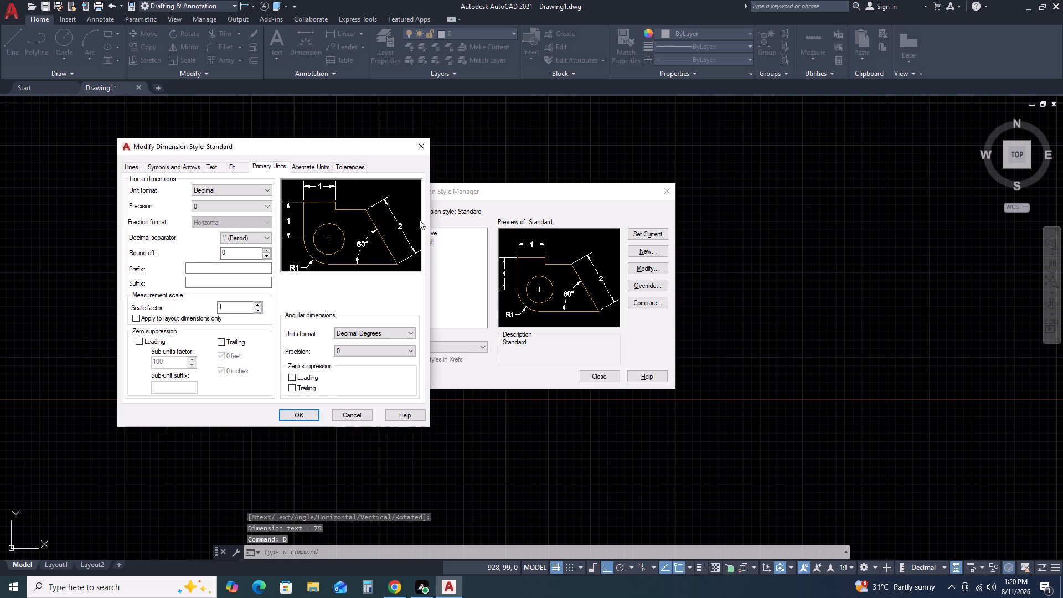
click(219, 166)
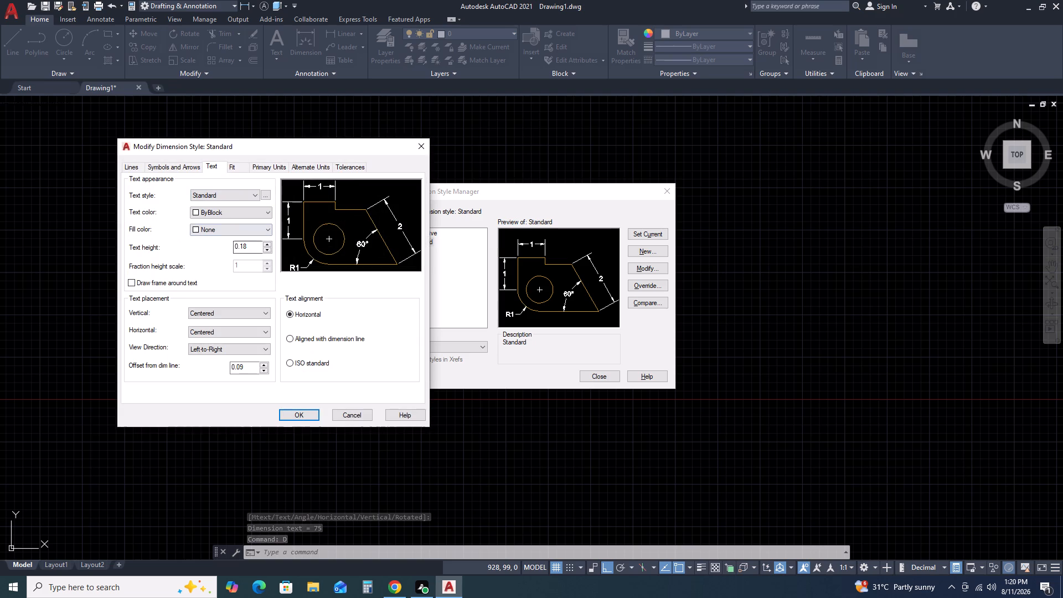
click(246, 251)
key(BackSpace)
key(BackSpace)
key(BackSpace)
key(BackSpace)
key(BackSpace)
key(BackSpace)
key(BackSpace)
key(BackSpace)
key(BackSpace)
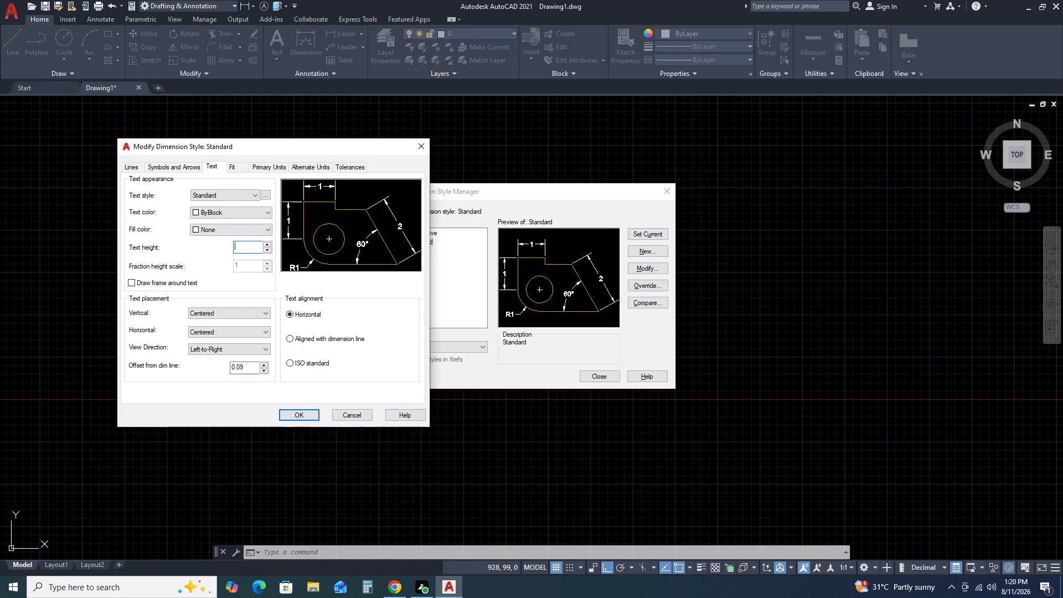
text(50)
key(Return)
click(296, 413)
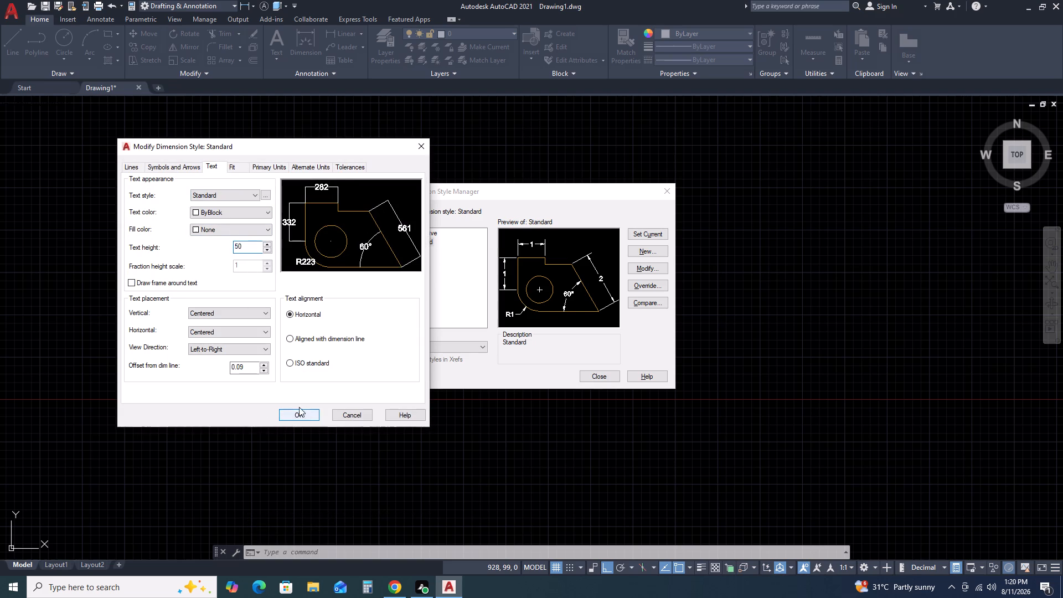
click(655, 233)
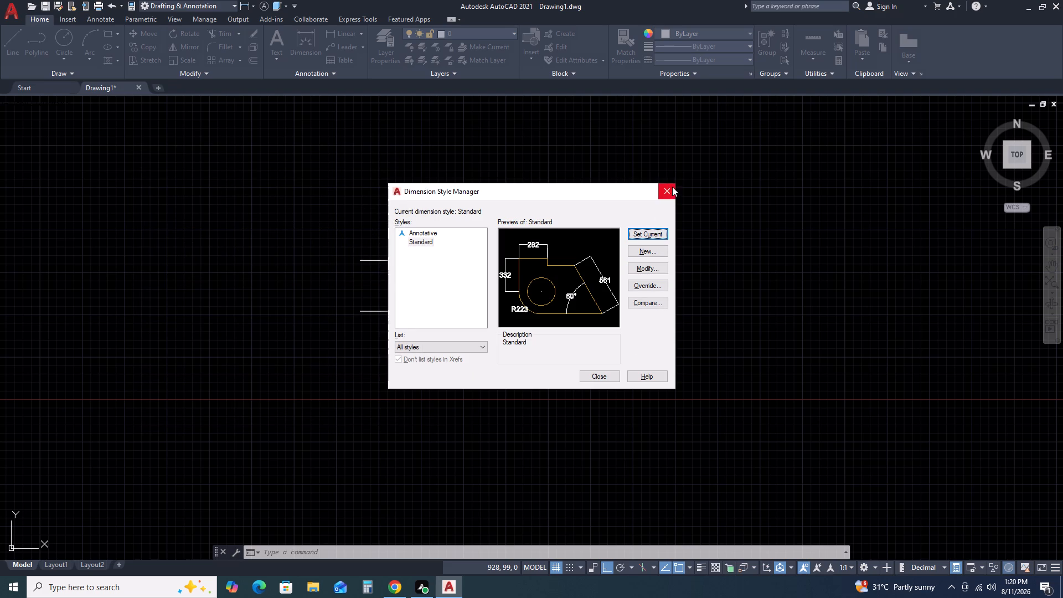
click(672, 187)
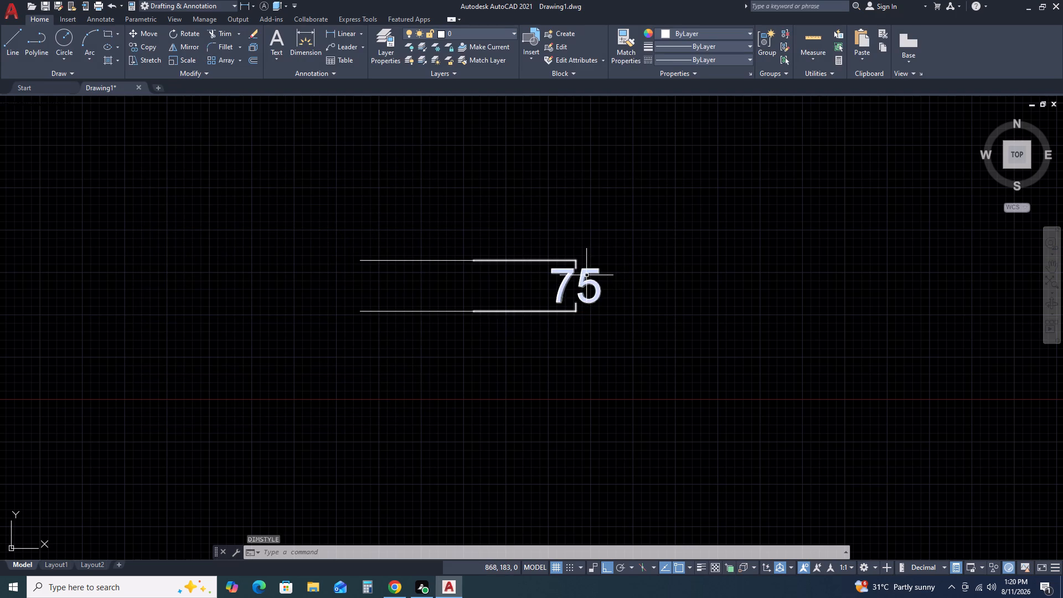
Delete the vertical dimension between the two parallel lines.
click(586, 275)
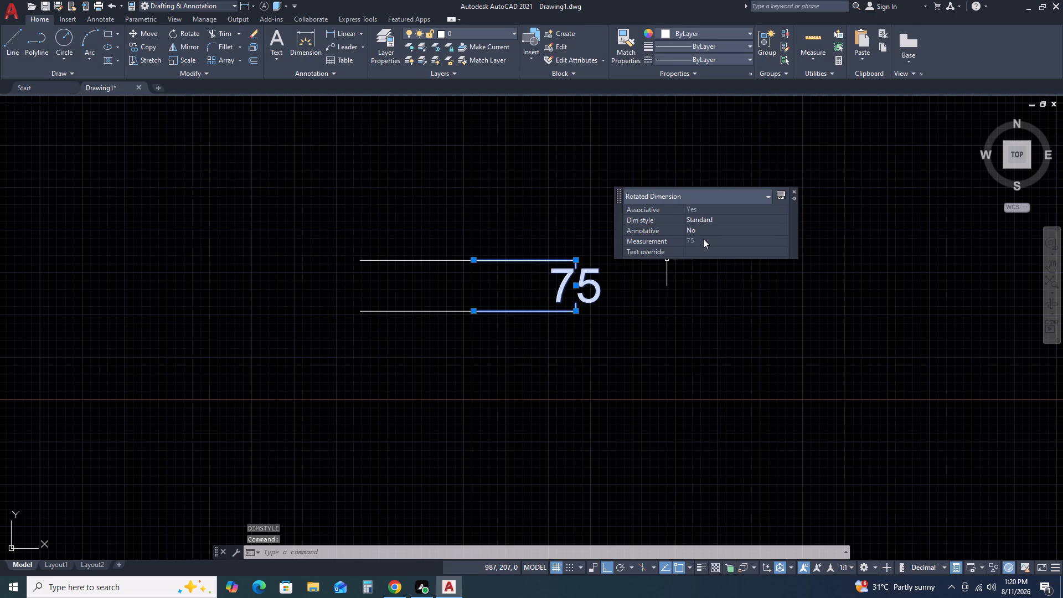
click(704, 239)
key(Escape)
key(Escape)
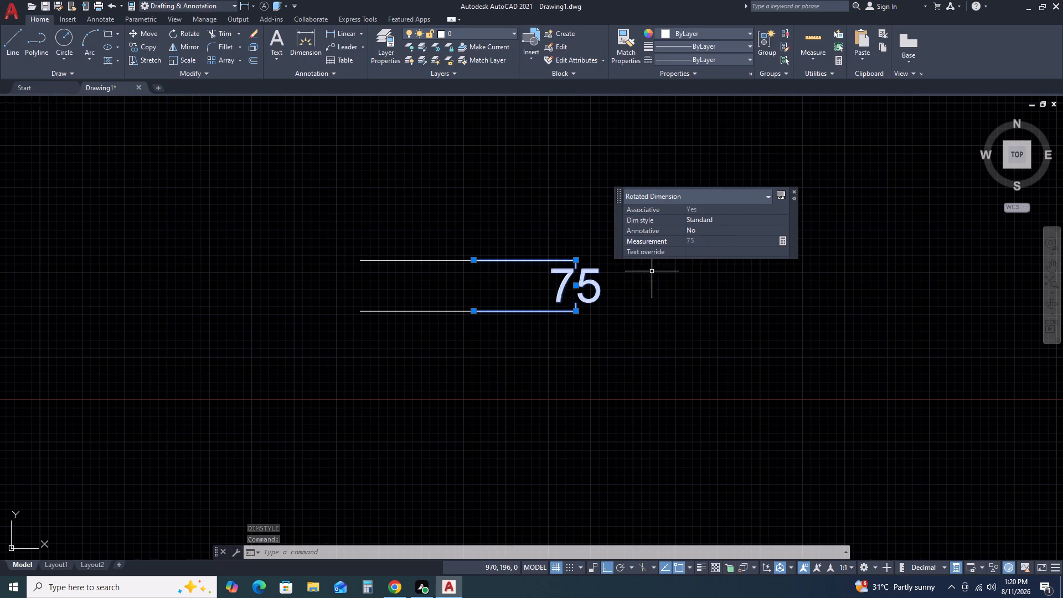
key(Escape)
drag(625, 270, 619, 272)
click(572, 293)
key(Delete)
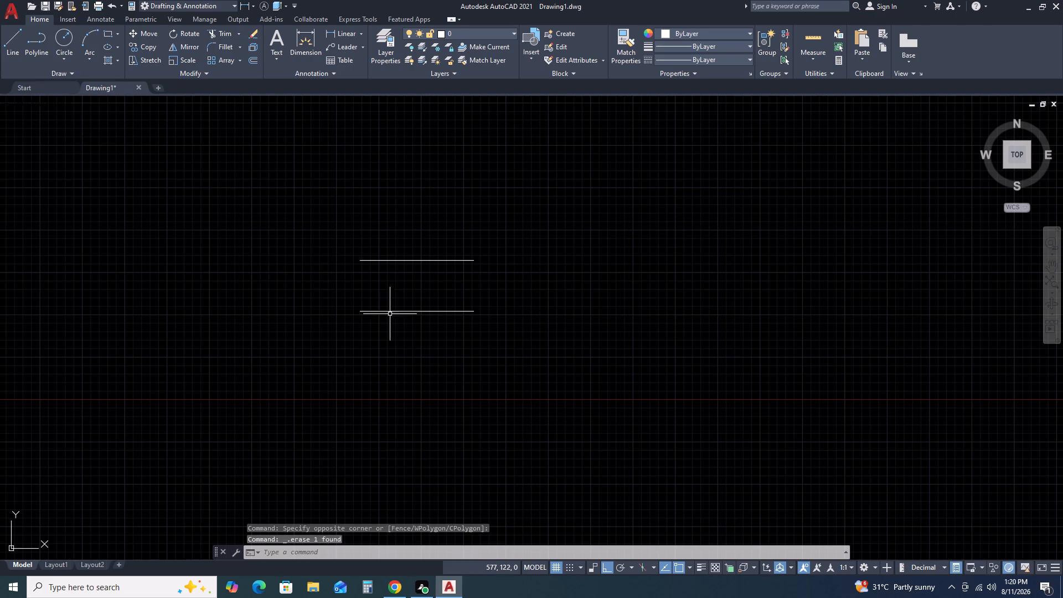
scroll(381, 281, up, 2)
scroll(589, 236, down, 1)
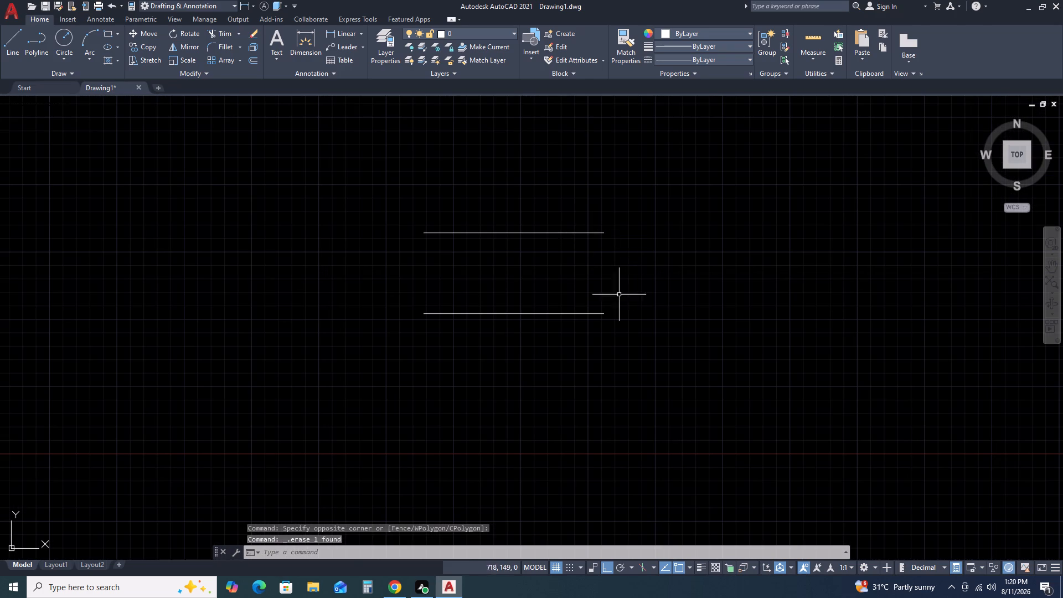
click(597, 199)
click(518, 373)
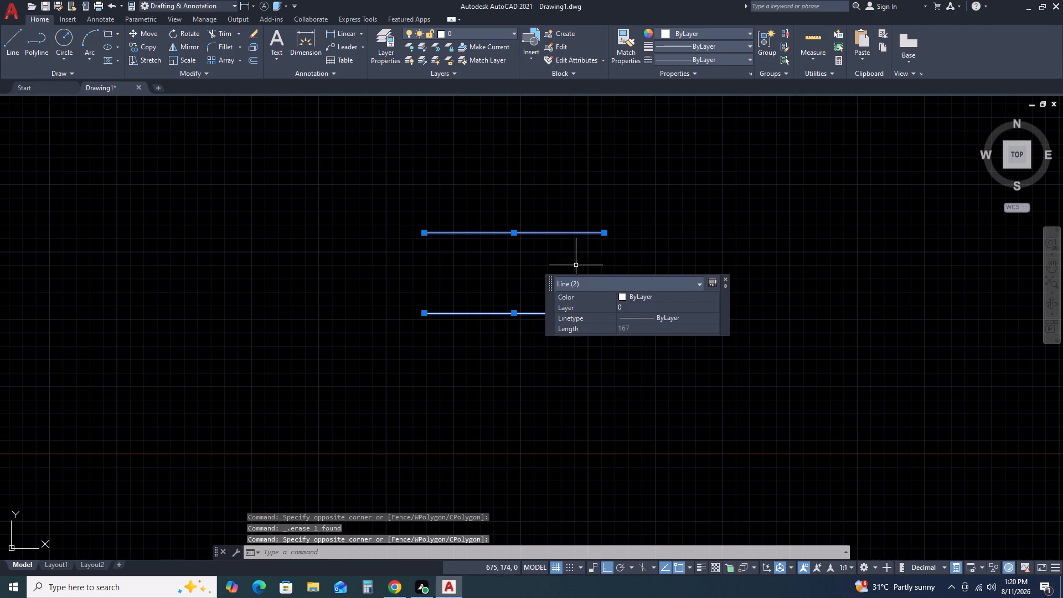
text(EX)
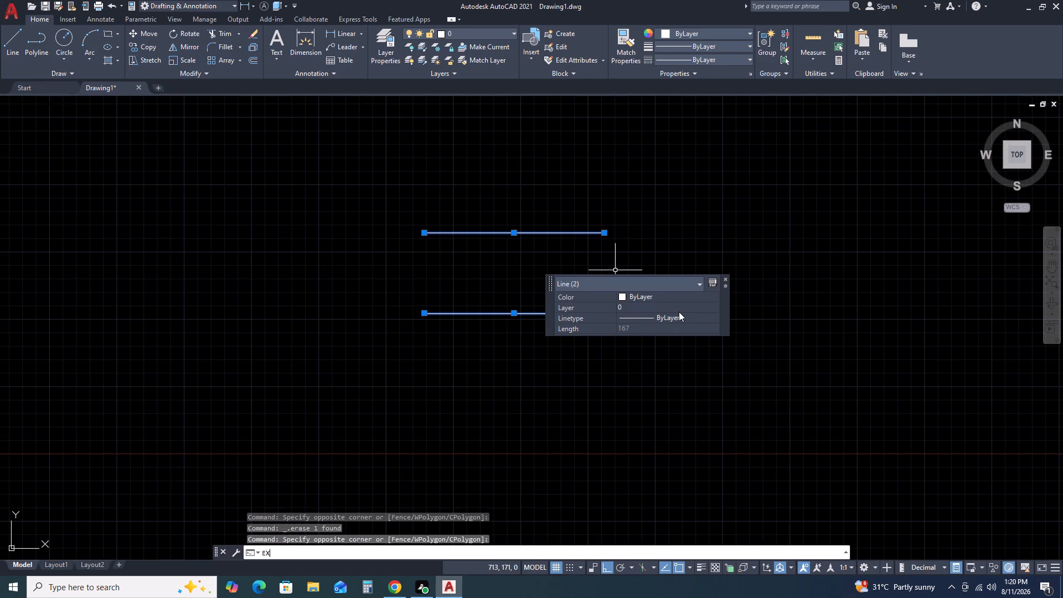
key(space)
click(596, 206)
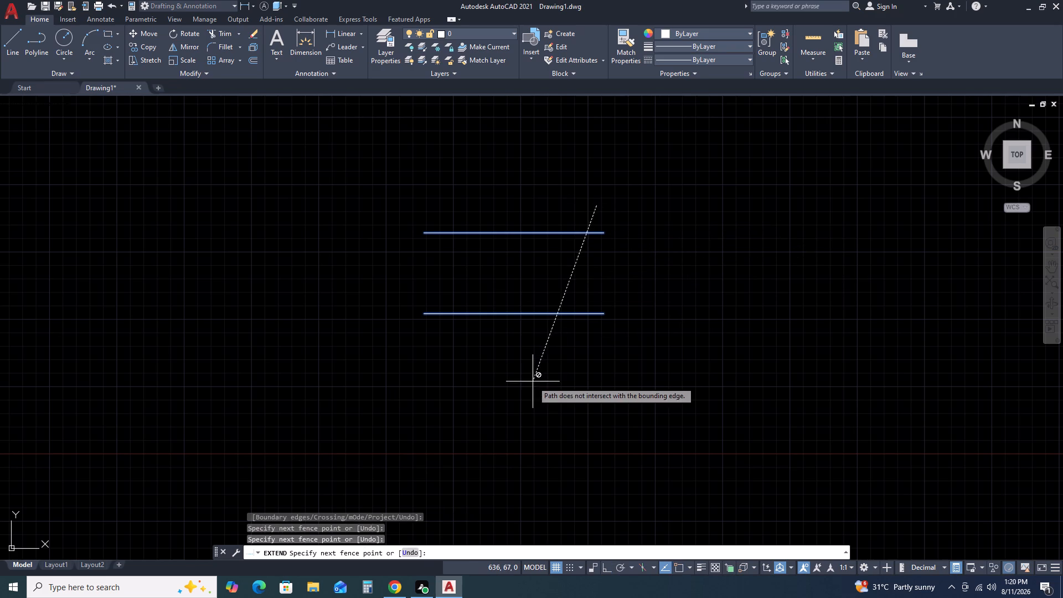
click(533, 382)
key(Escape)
Draw a vertical line from the lower horizontal line's right end to the upper line's right end.
text(L)
key(space)
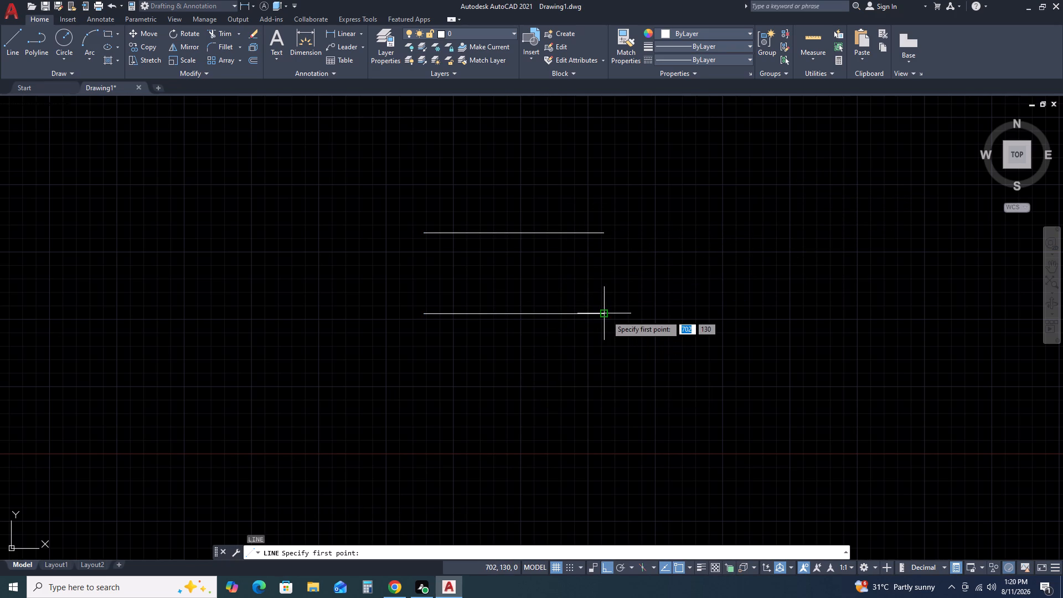
drag(606, 315, 612, 298)
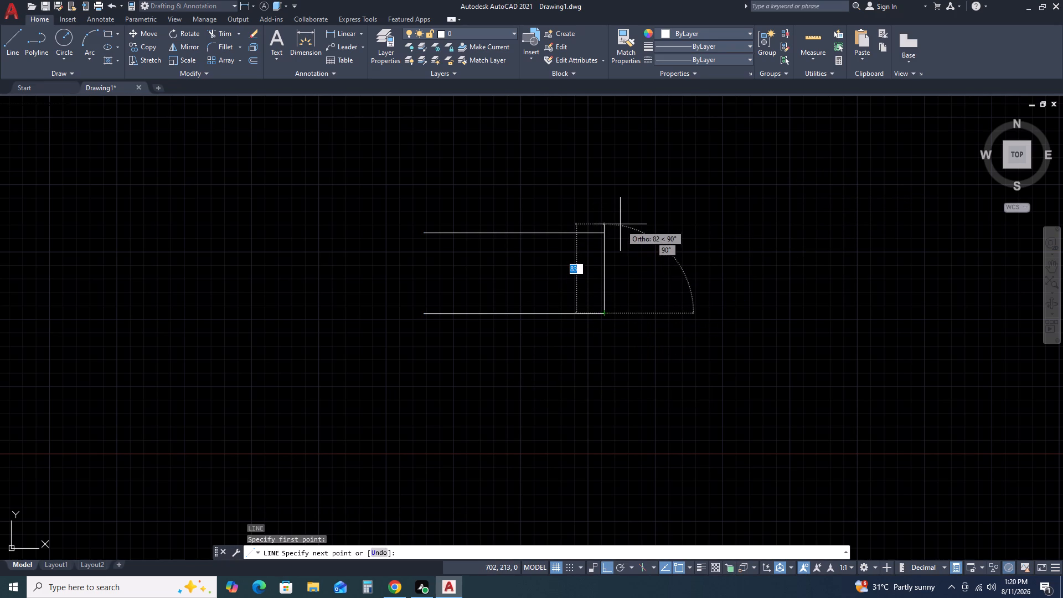
click(600, 235)
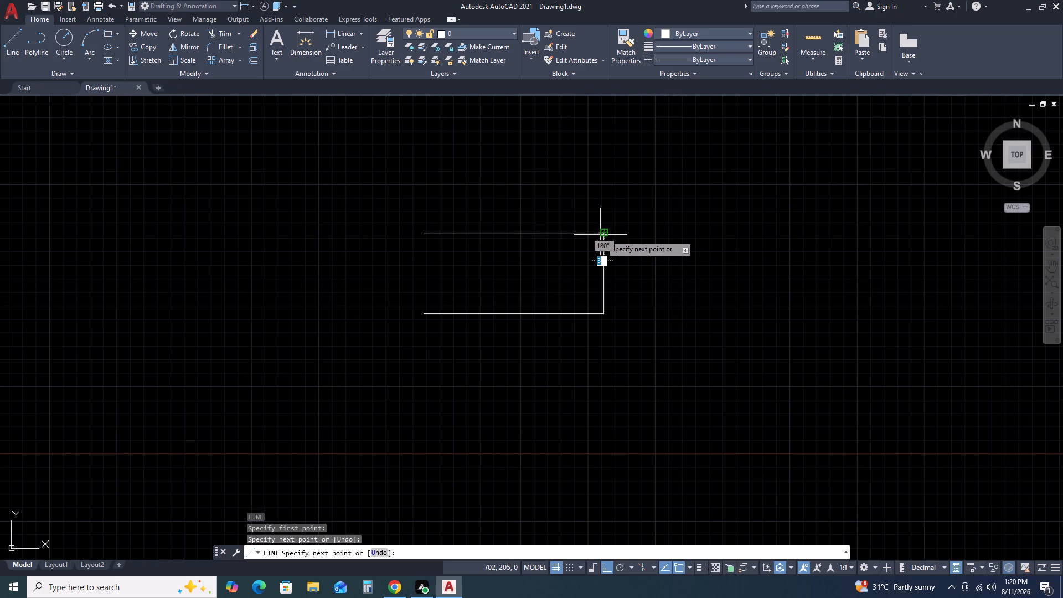
Continue the vertical line with a 915 mm segment straight up from the upper horizontal line, and end the Line command.
scroll(596, 237, down, 3)
middle_drag(612, 133, 612, 140)
middle_drag(589, 298, 582, 342)
middle_click(582, 342)
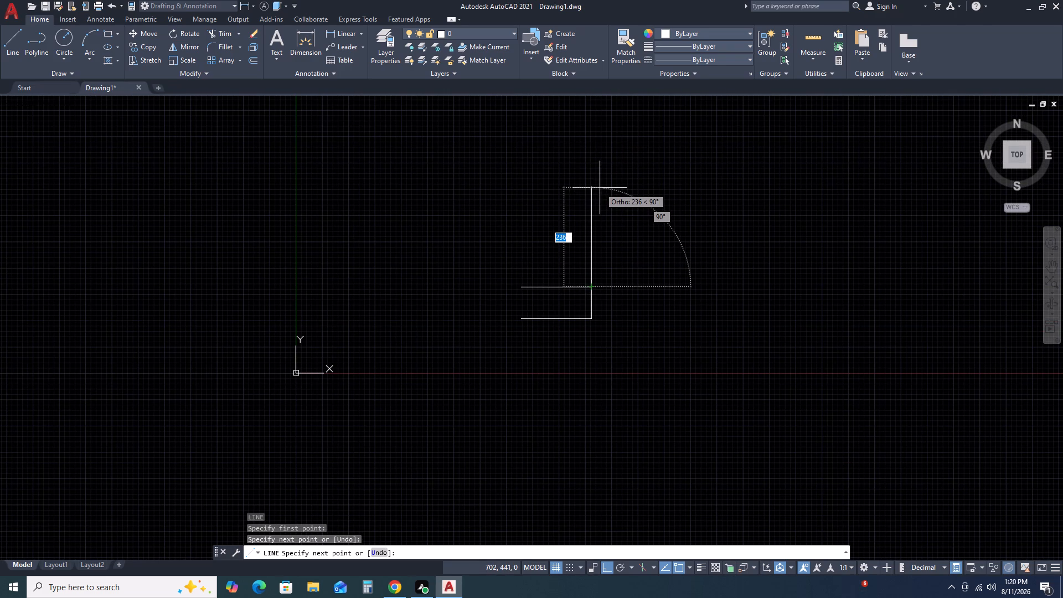
key(9)
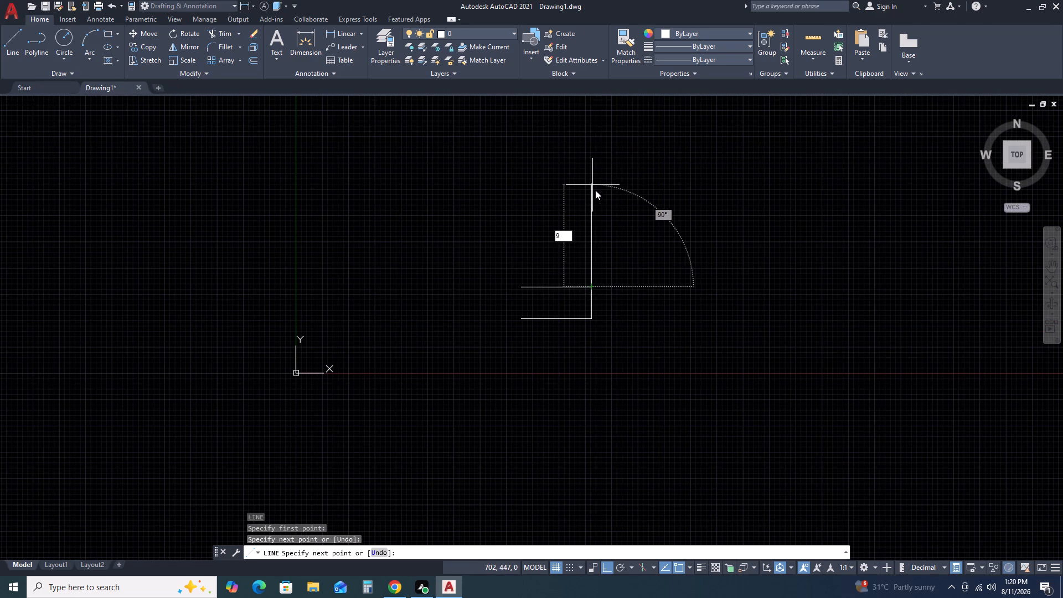
key(1)
key(9)
key(BackSpace)
key(5)
key(space)
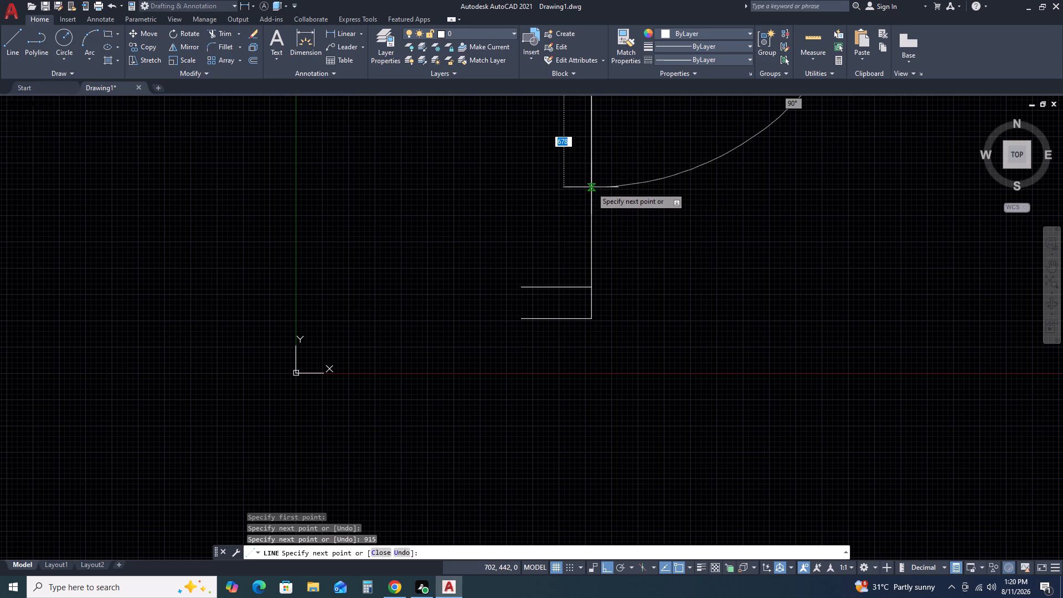
middle_drag(591, 194, 575, 386)
middle_click(575, 398)
scroll(592, 368, down, 13)
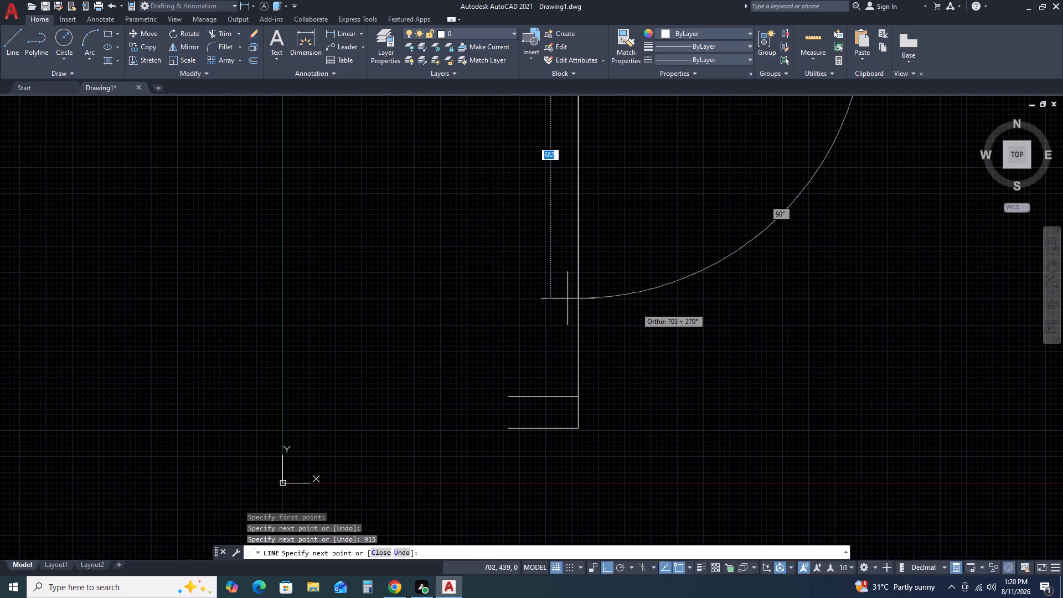
scroll(524, 298, down, 10)
middle_drag(768, 272, 776, 597)
scroll(778, 405, down, 5)
key(Escape)
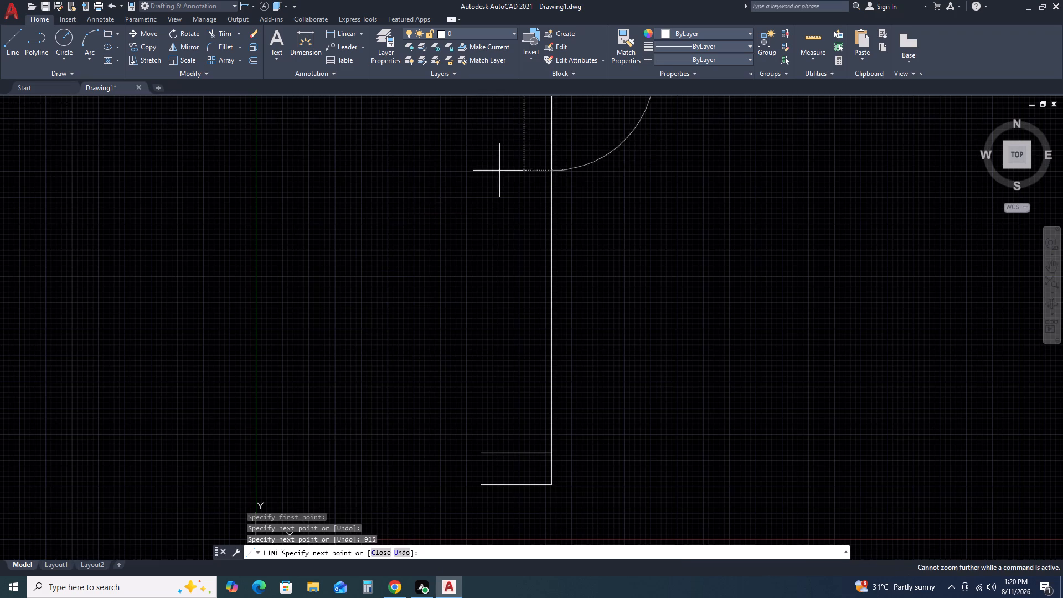
Start a new line at the top end of the 915 mm segment and draw it 75 mm straight up.
scroll(393, 232, down, 2)
scroll(466, 268, down, 5)
scroll(466, 259, up, 4)
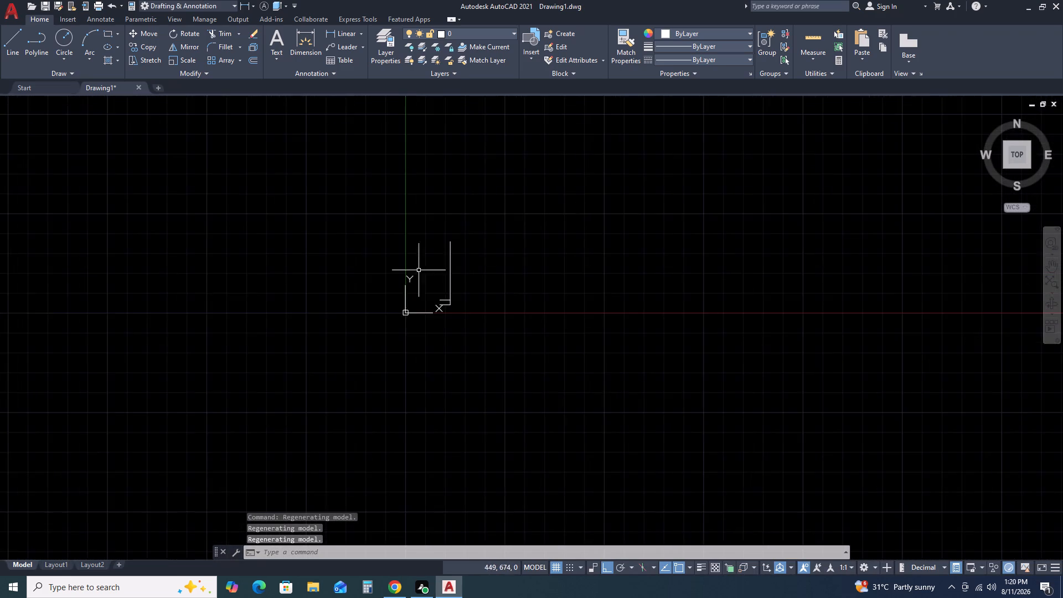
scroll(411, 270, up, 2)
middle_drag(585, 243, 586, 356)
key(l)
key(space)
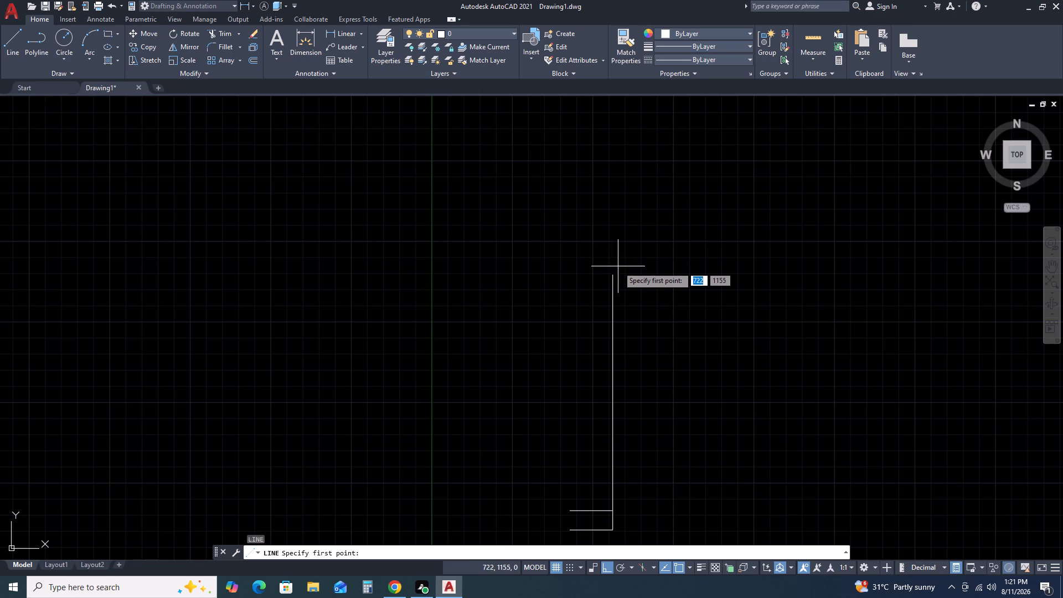
click(614, 279)
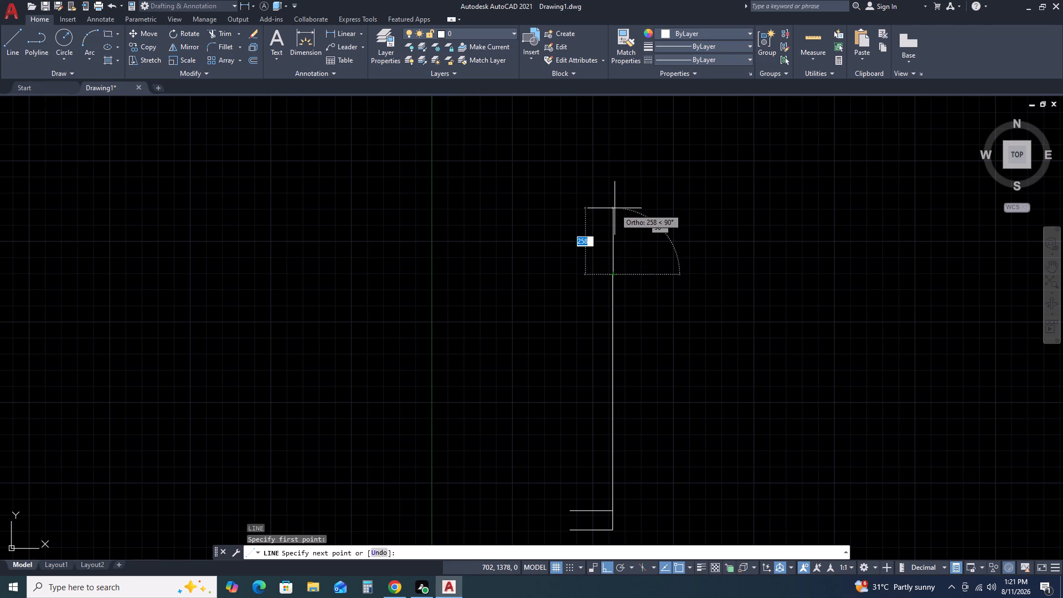
key(7)
text(5)
key(space)
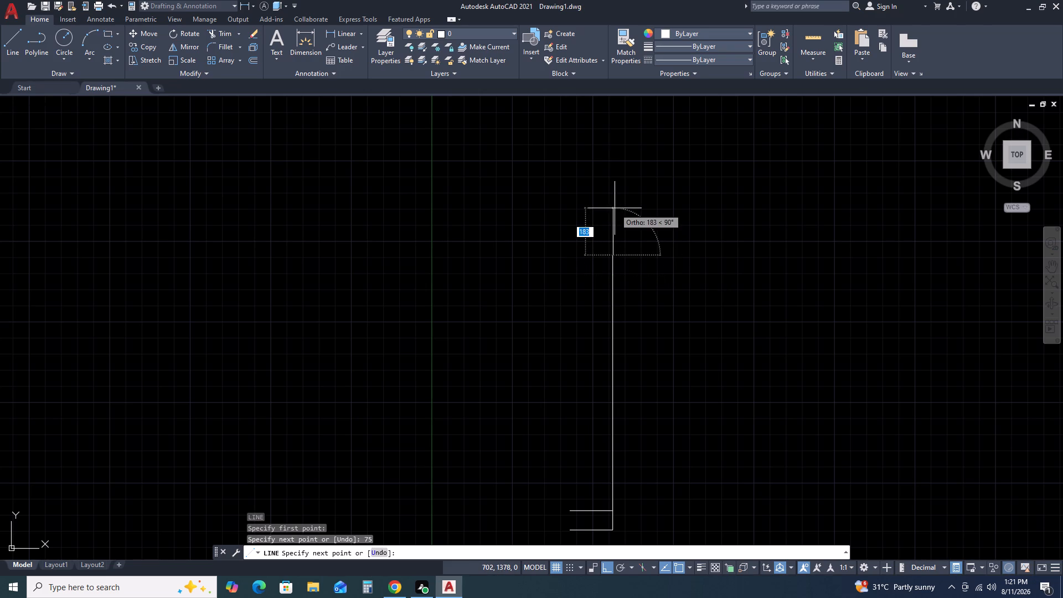
Continue the vertical line upward with two consecutive 600 mm segments.
scroll(615, 178, down, 1)
middle_drag(616, 173, 616, 178)
middle_drag(615, 196, 615, 215)
middle_drag(615, 231, 615, 241)
middle_click(612, 271)
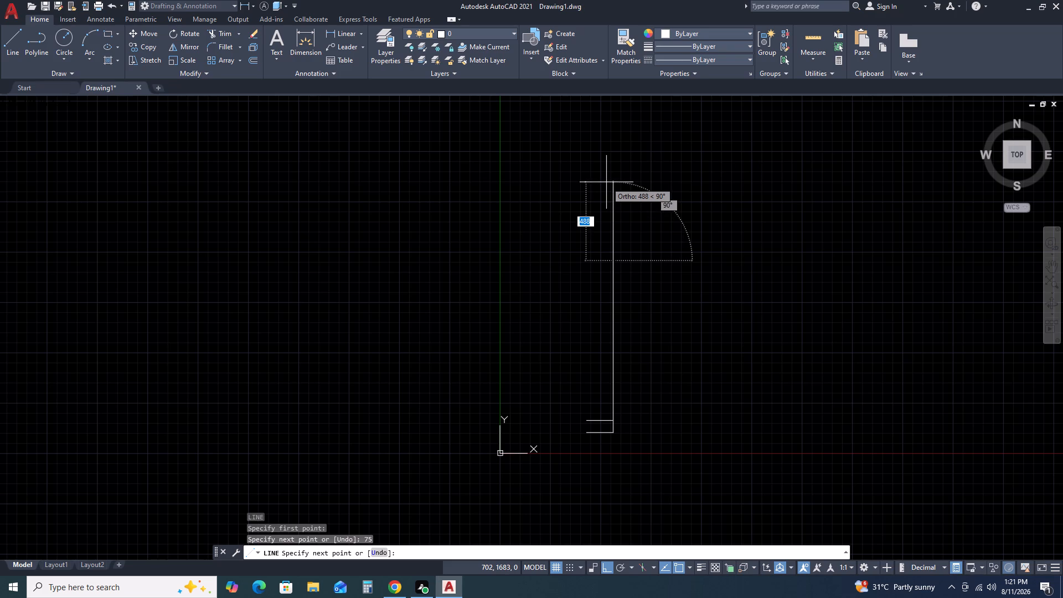
text(600)
key(space)
scroll(608, 184, down, 3)
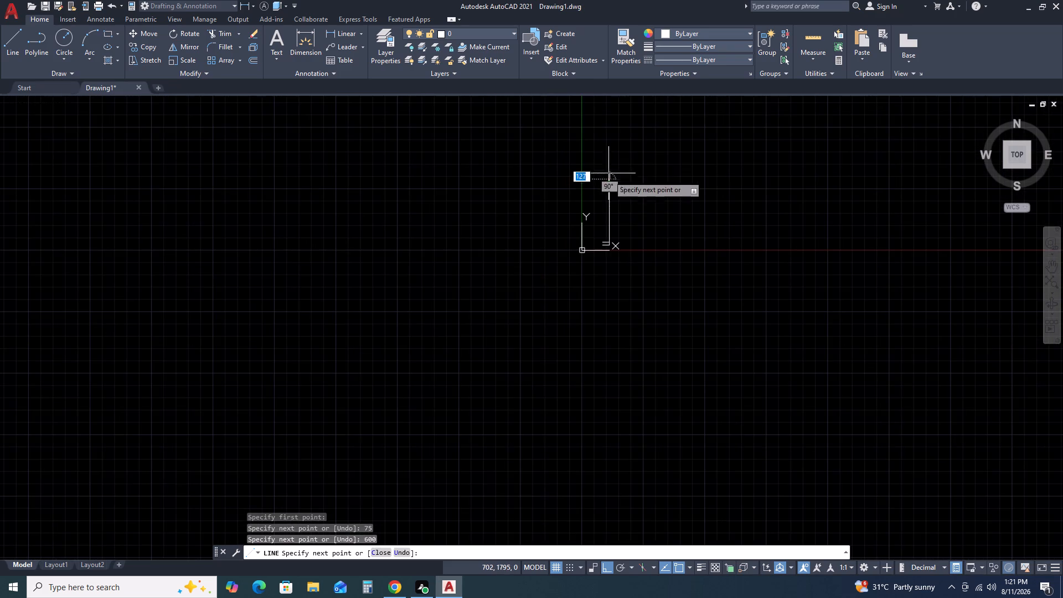
middle_drag(607, 229, 606, 277)
scroll(600, 179, up, 2)
middle_drag(627, 174, 643, 270)
middle_click(643, 270)
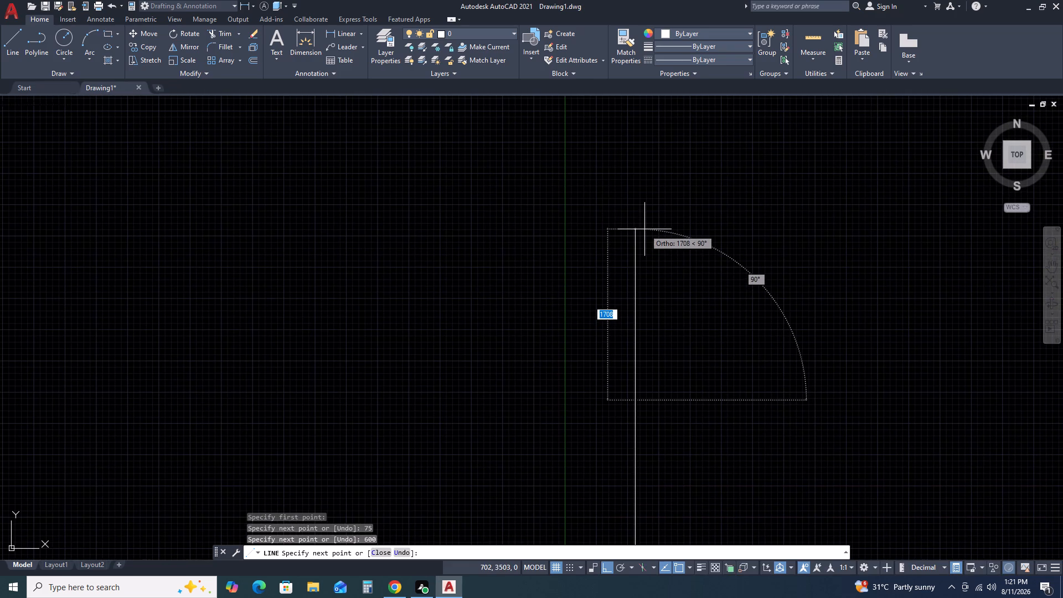
text(600)
key(space)
Add a 760 mm segment straight up from the top of the second 600 mm segment.
scroll(644, 221, down, 1)
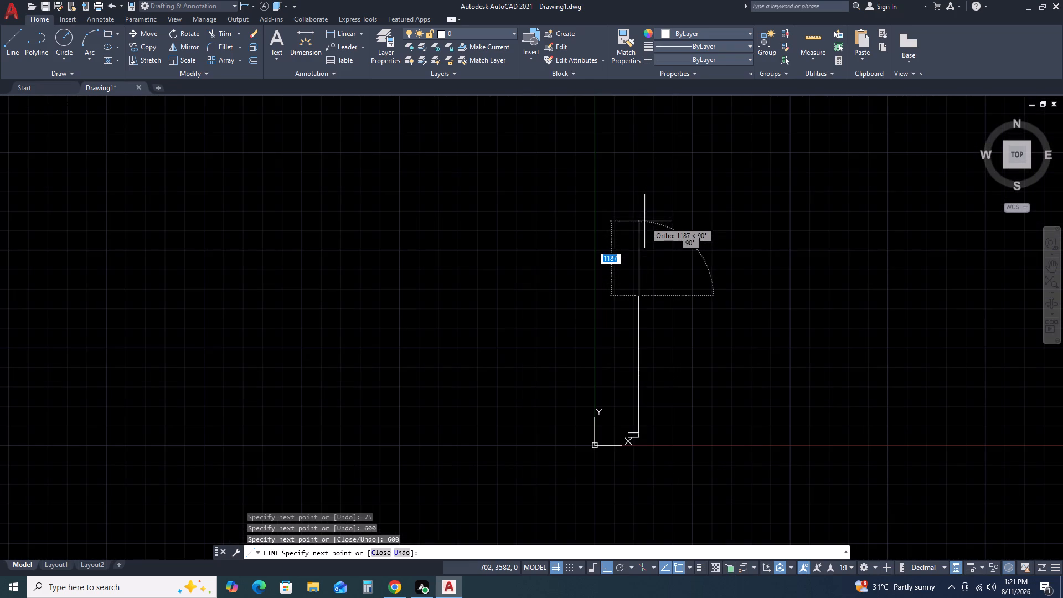
middle_drag(638, 168, 638, 274)
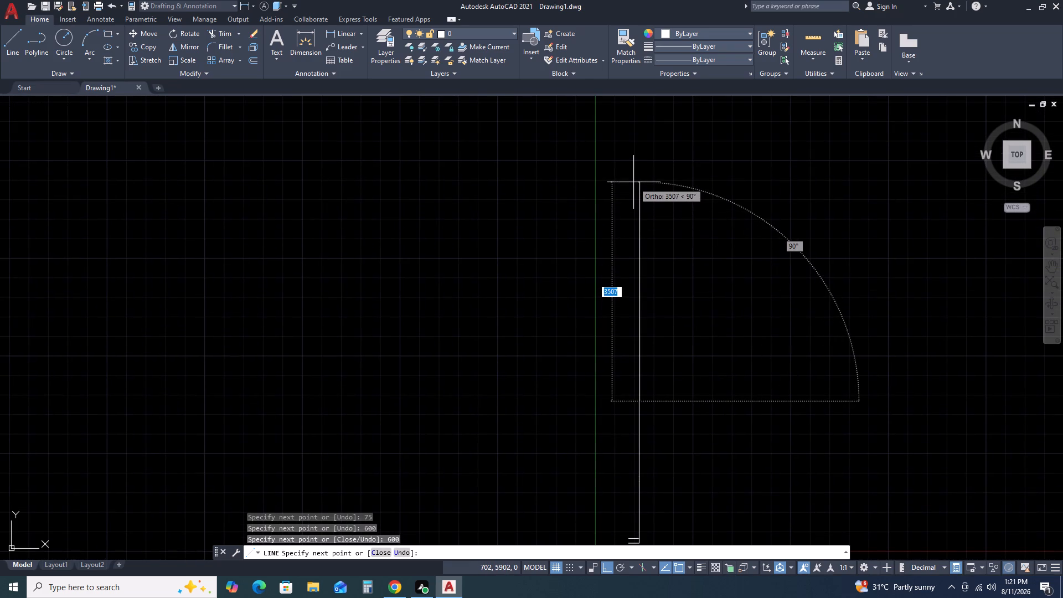
text(760)
key(space)
scroll(676, 198, down, 2)
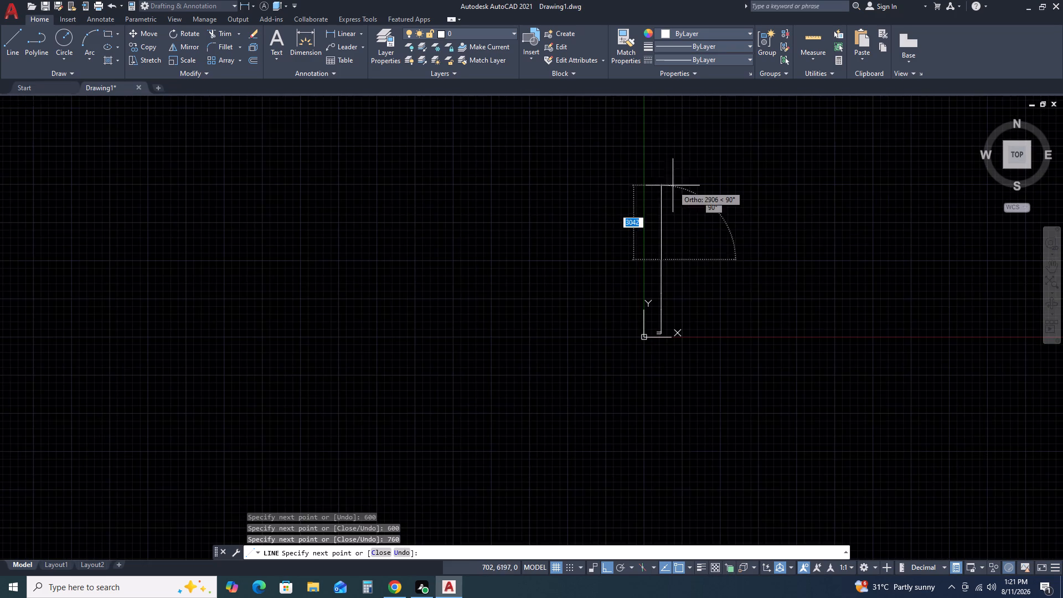
Continue the vertical line with a 325 mm segment straight up from the top of the 760 mm segment.
middle_drag(673, 179, 654, 286)
middle_click(653, 290)
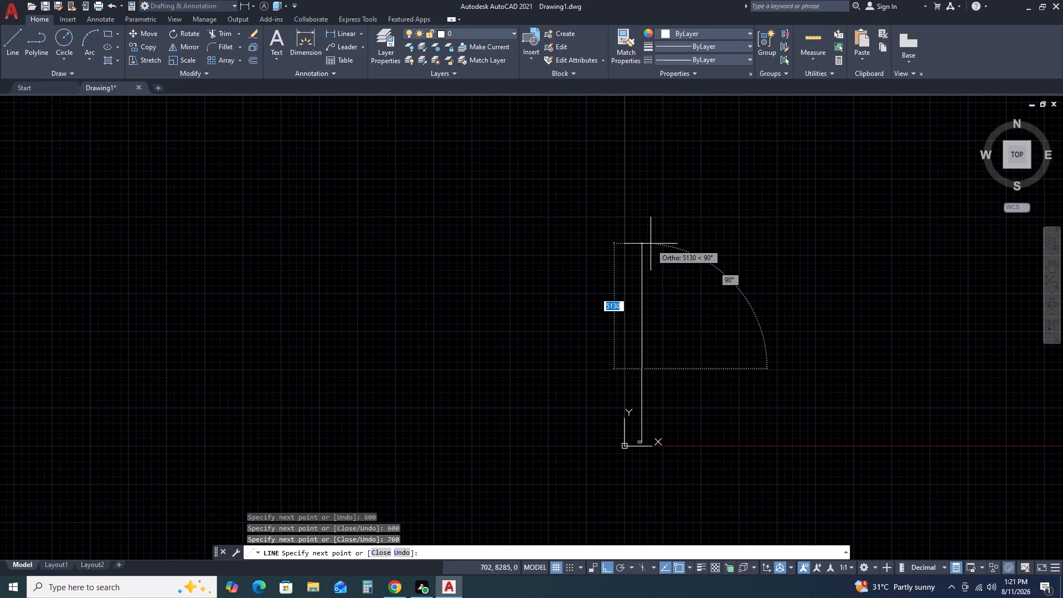
key(3)
text(32)
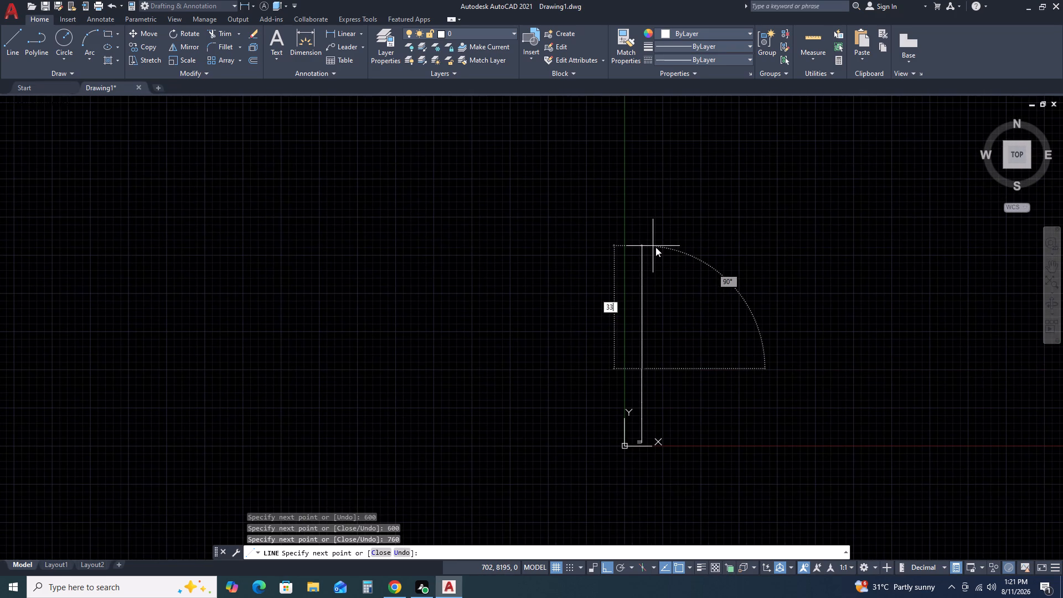
key(BackSpace)
key(BackSpace)
text(25)
key(space)
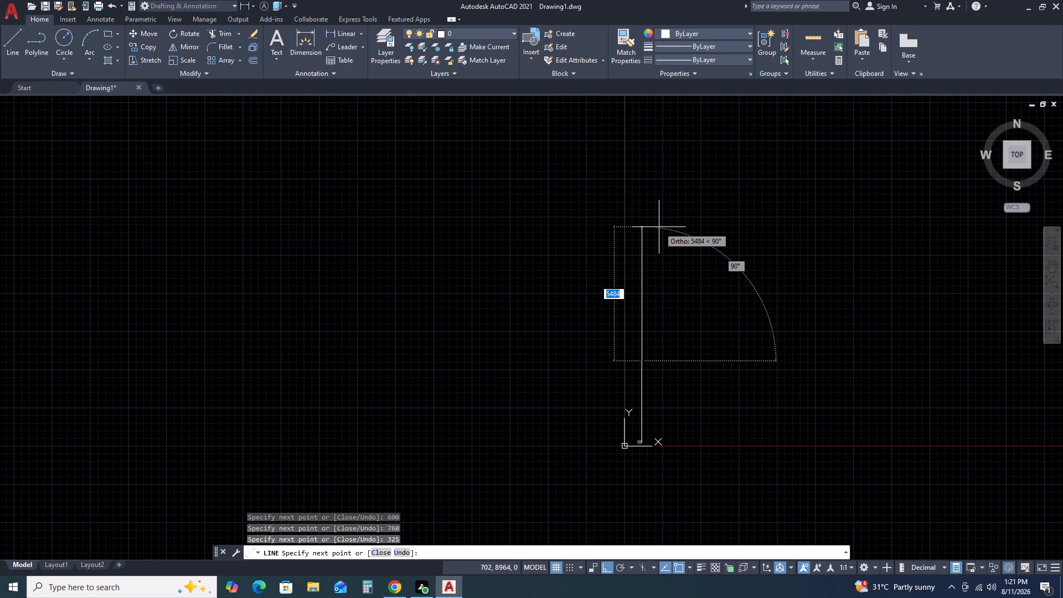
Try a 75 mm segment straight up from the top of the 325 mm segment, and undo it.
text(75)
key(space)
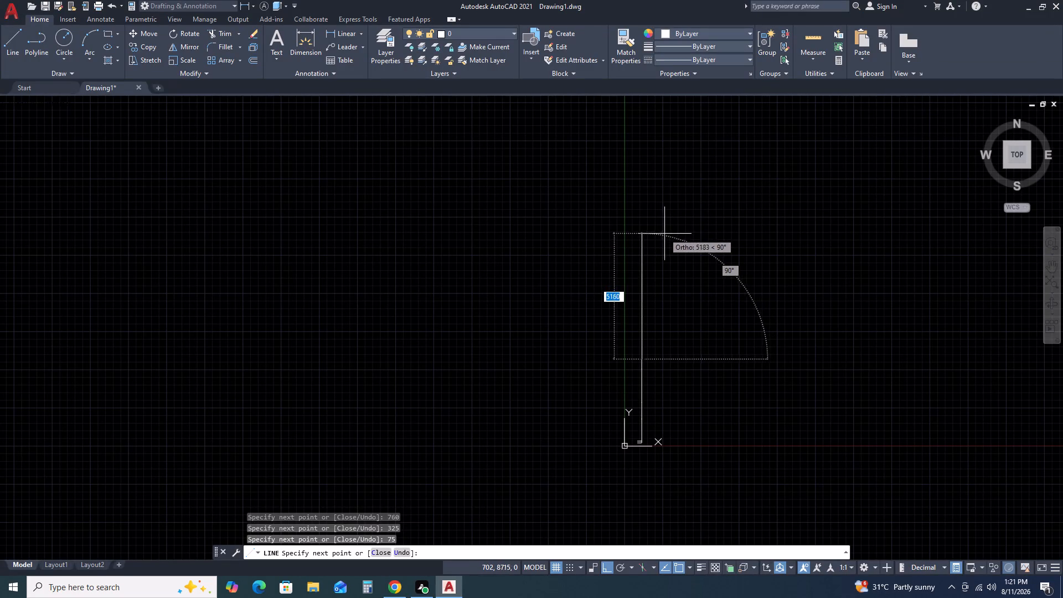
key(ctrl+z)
Add a 125 mm segment straight up above the 325 mm segment and end the Line command.
text(125)
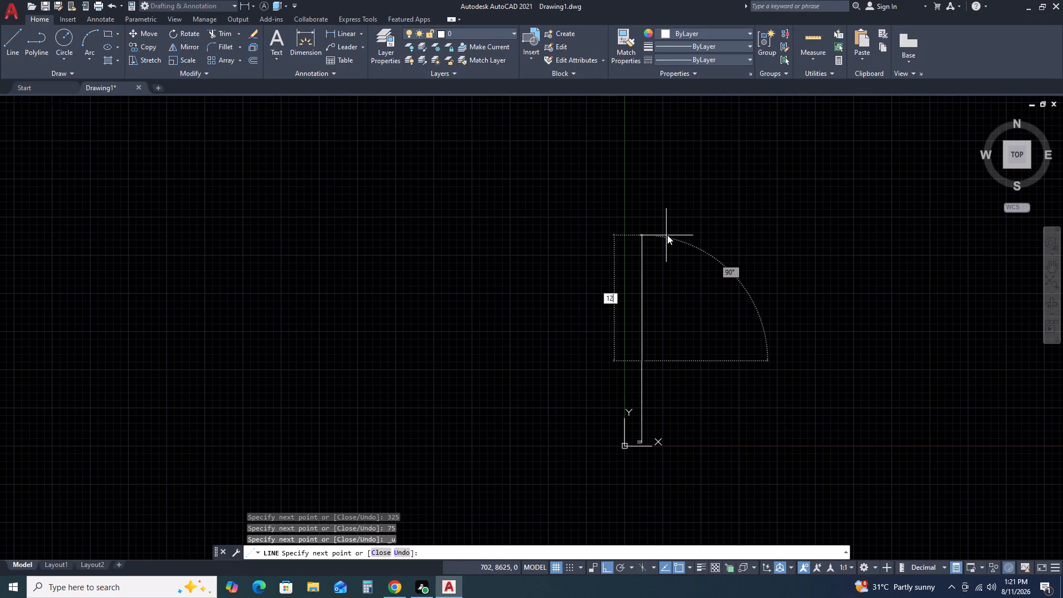
key(space)
key(Escape)
Offset the upper of the two short horizontal lines at the base 915 mm upward.
scroll(646, 427, up, 2)
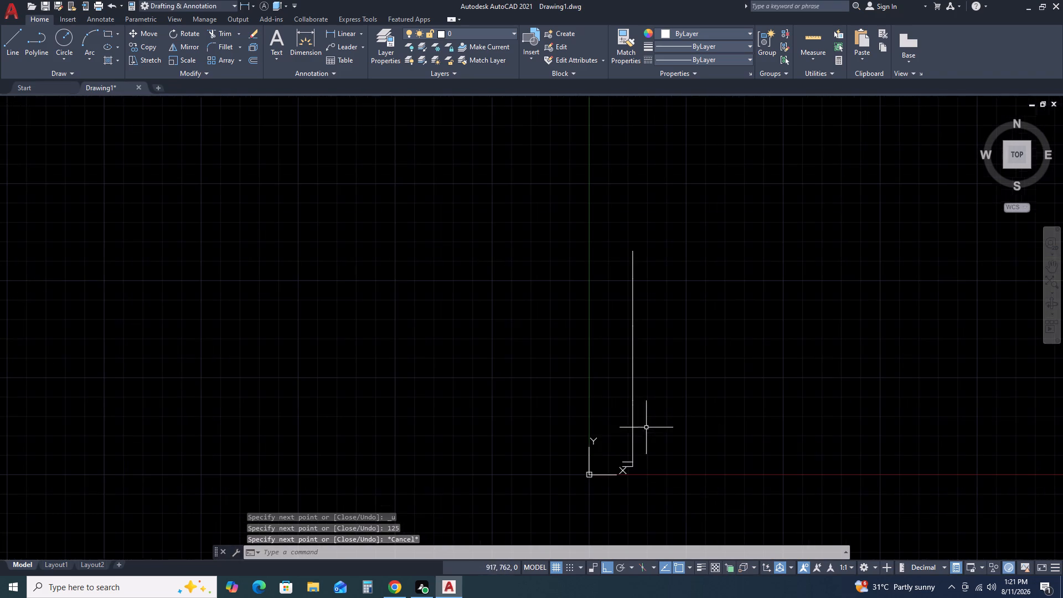
middle_drag(636, 475, 633, 444)
middle_drag(632, 429, 630, 417)
middle_drag(628, 408, 623, 389)
scroll(623, 362, up, 2)
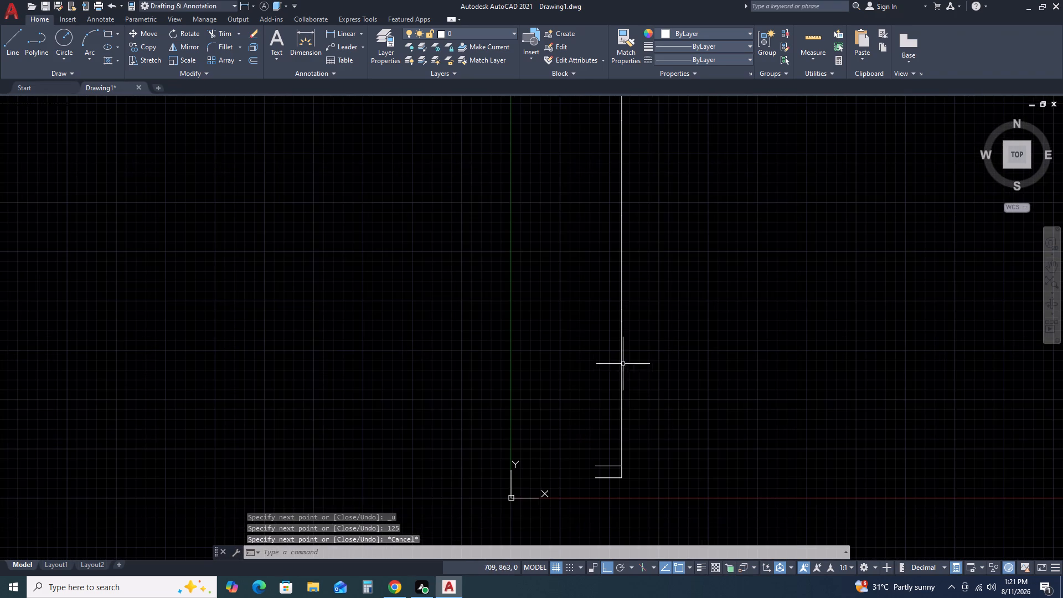
scroll(622, 434, down, 2)
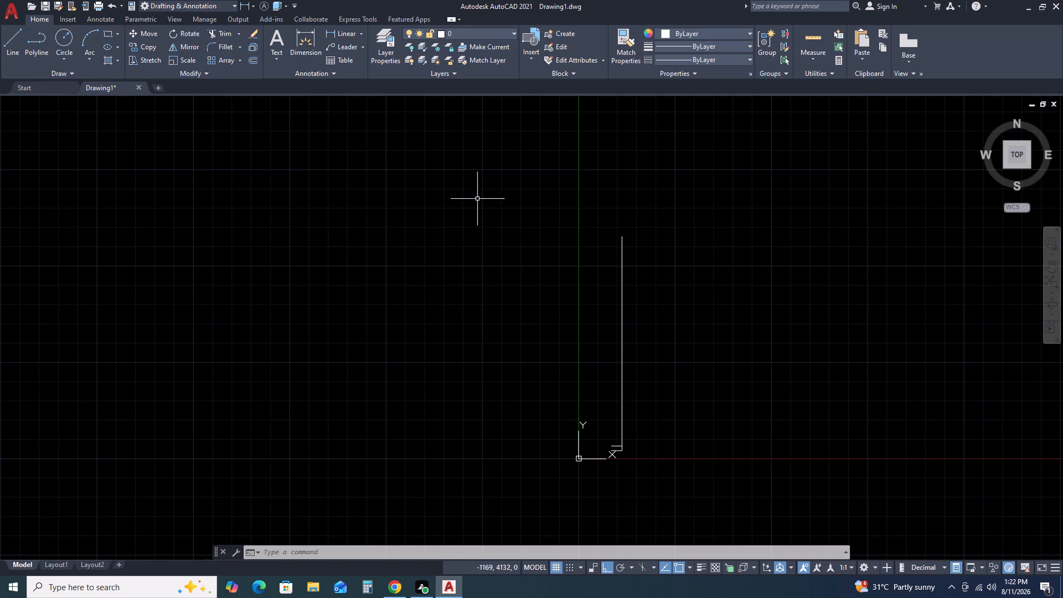
scroll(625, 435, up, 3)
scroll(592, 491, up, 2)
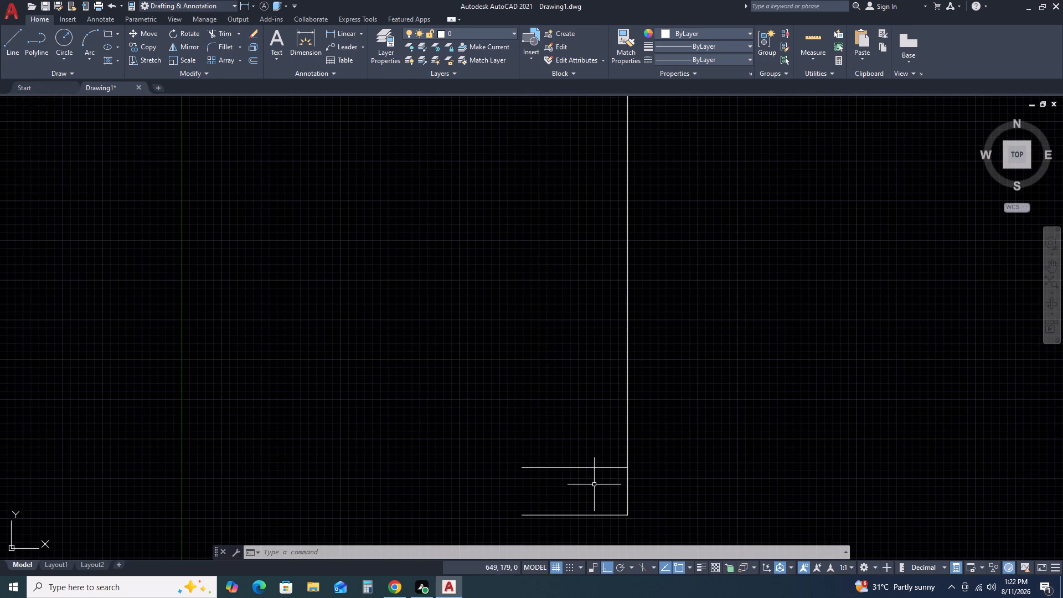
drag(587, 472, 578, 462)
click(556, 433)
key(o)
key(space)
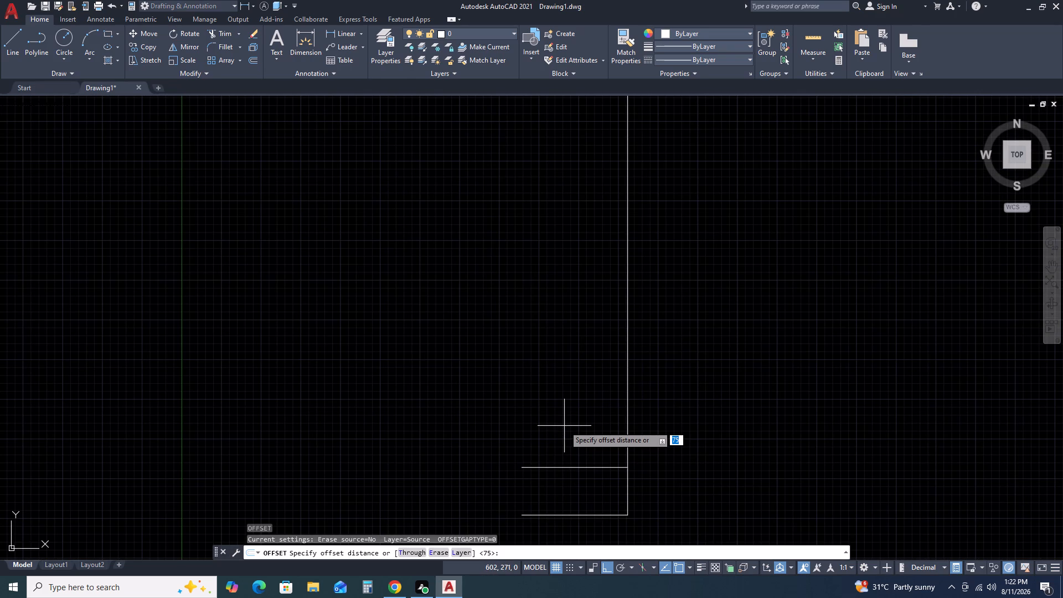
key(9)
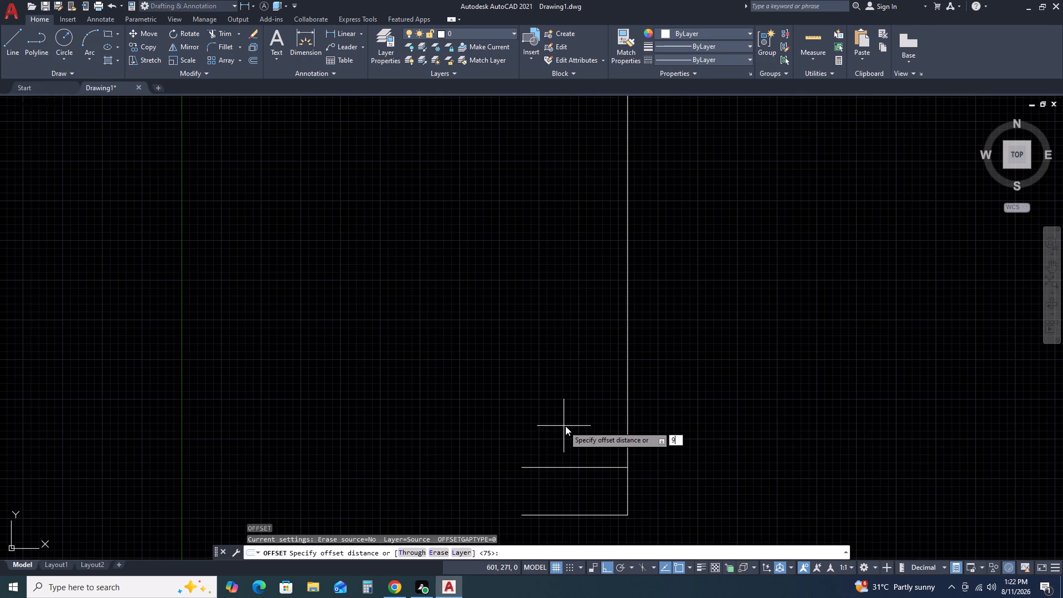
key(1)
text(5)
key(space)
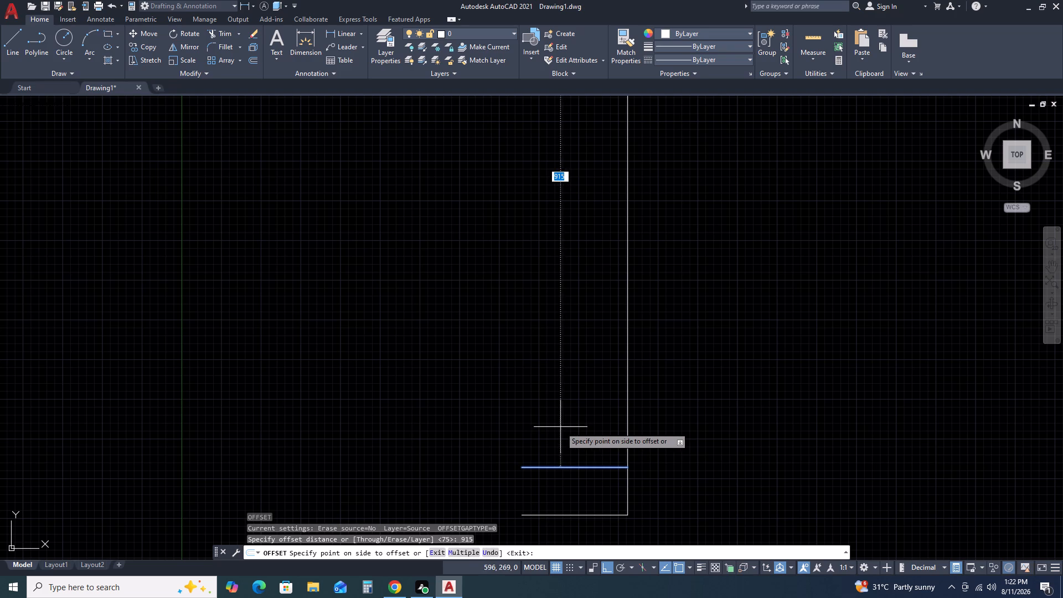
scroll(561, 425, down, 4)
click(535, 409)
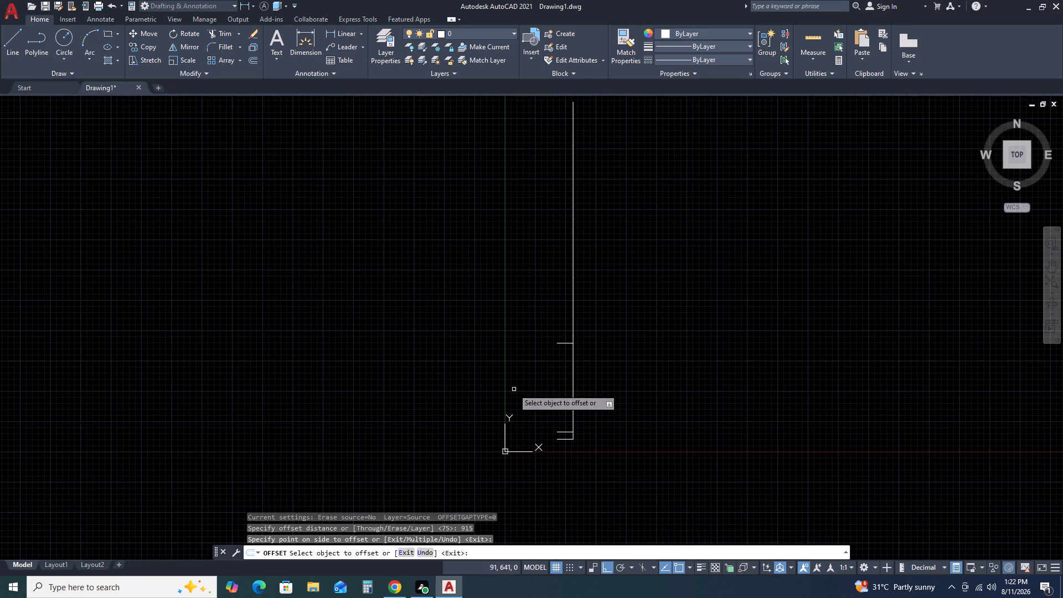
key(Escape)
Offset the short horizontal line at the 915 mm height 600 mm downward.
scroll(561, 338, up, 2)
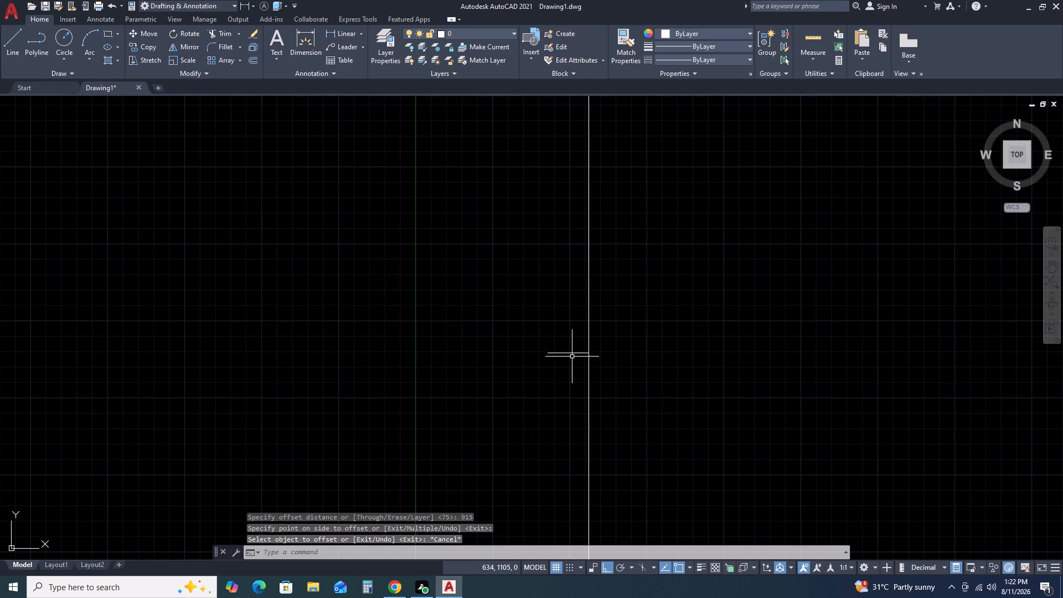
click(572, 357)
click(563, 348)
key(o)
key(space)
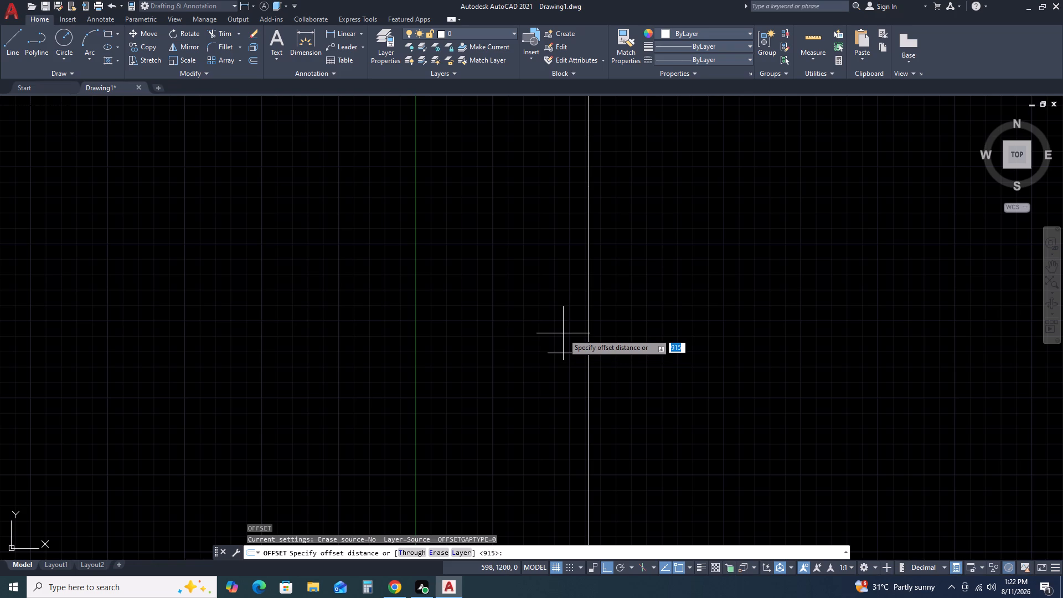
text(600)
key(space)
scroll(525, 349, down, 2)
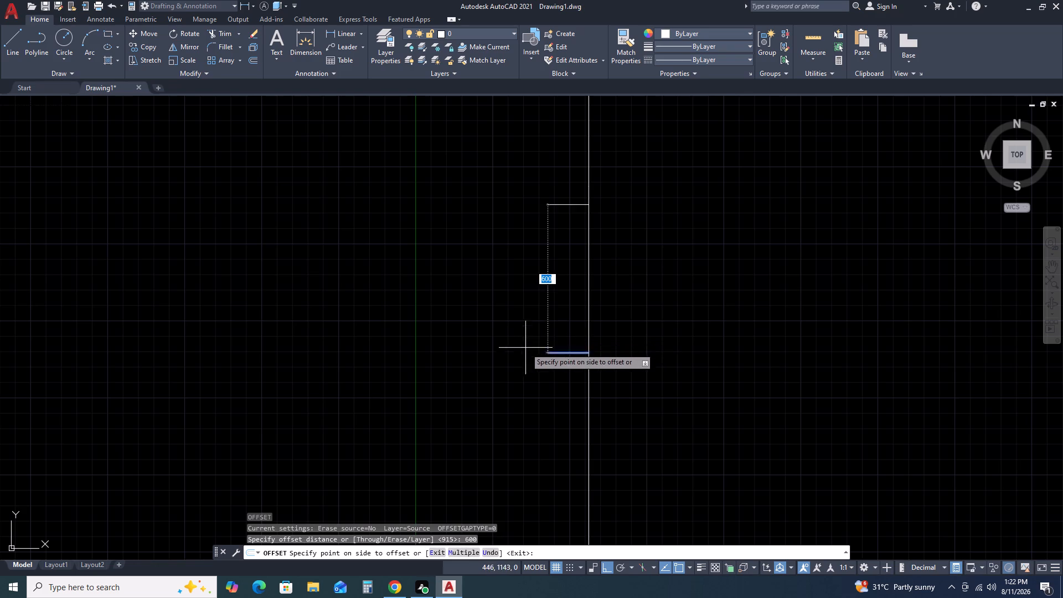
scroll(526, 349, down, 2)
scroll(504, 357, up, 3)
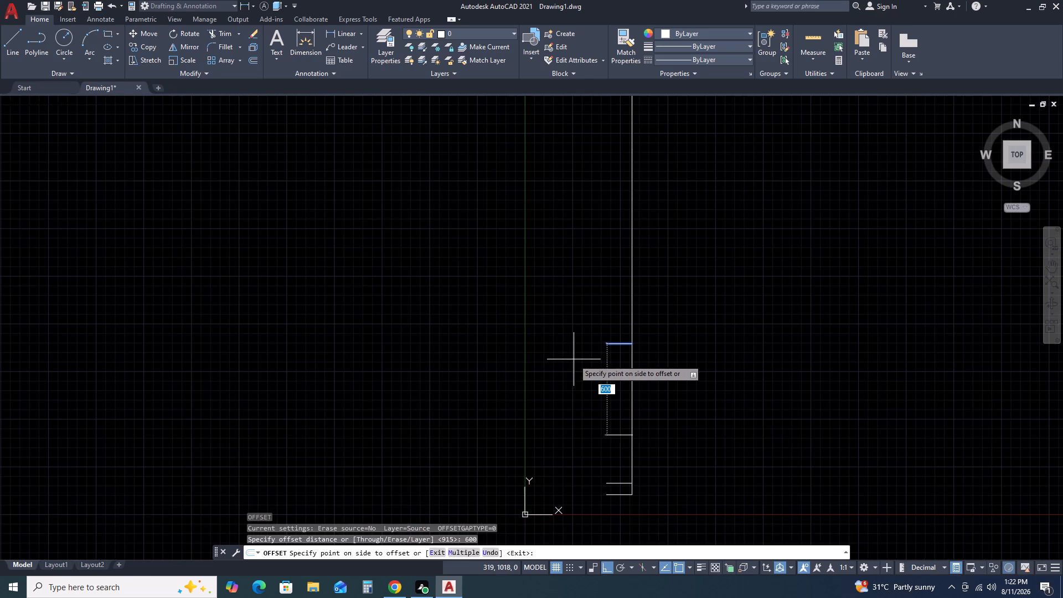
click(577, 360)
key(space)
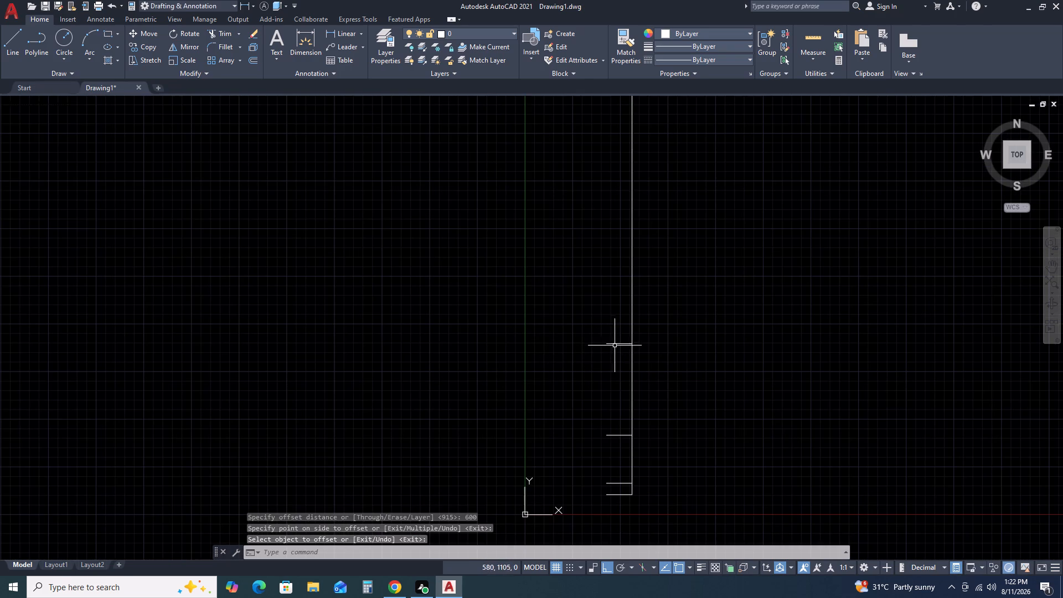
Offset the short horizontal line at the 915 mm height 600 mm upward.
click(615, 344)
text(O)
key(space)
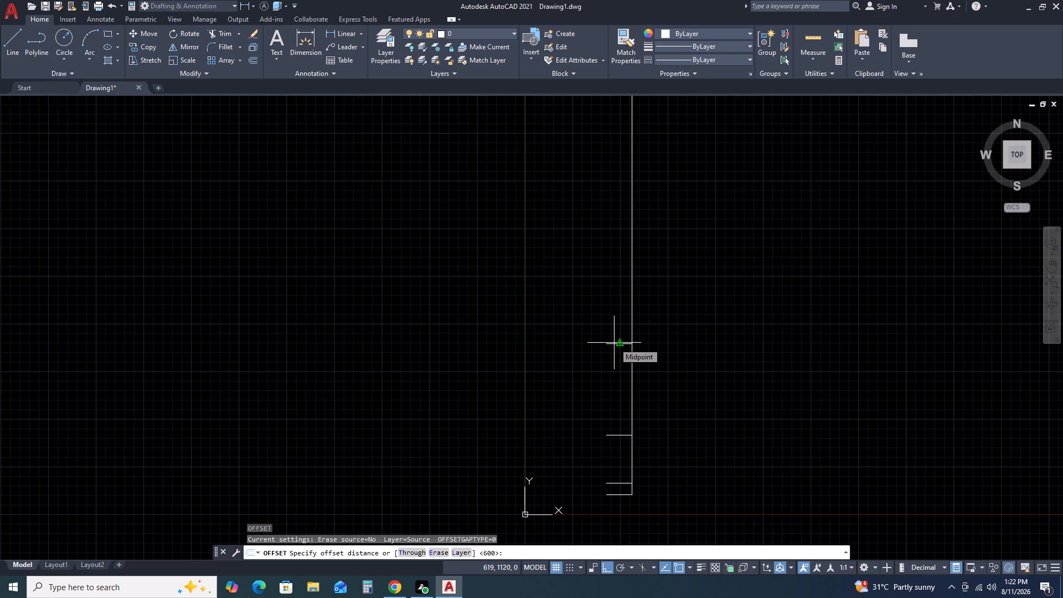
text(600)
key(space)
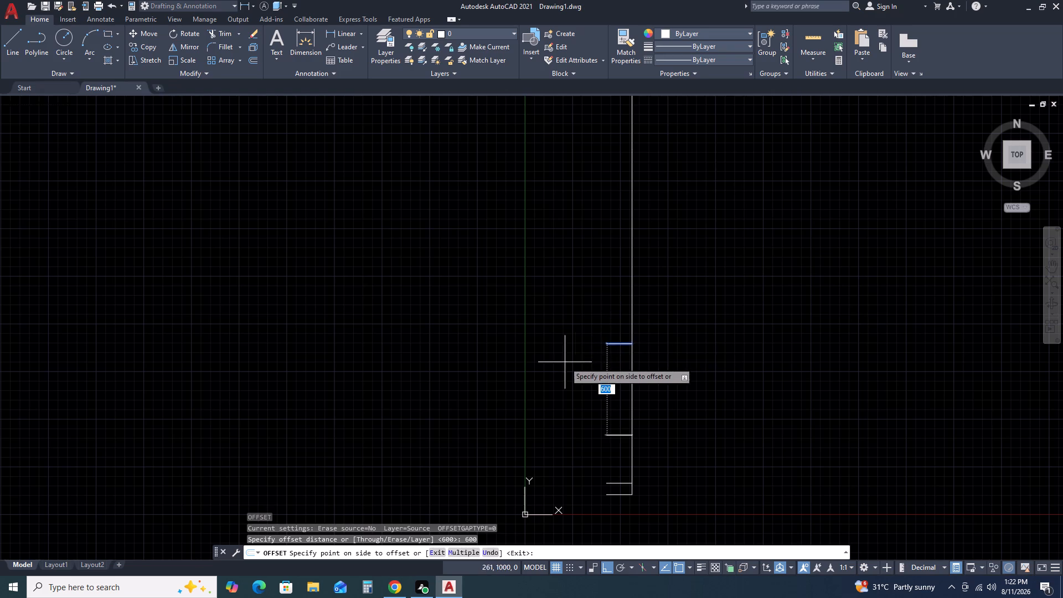
click(615, 311)
key(space)
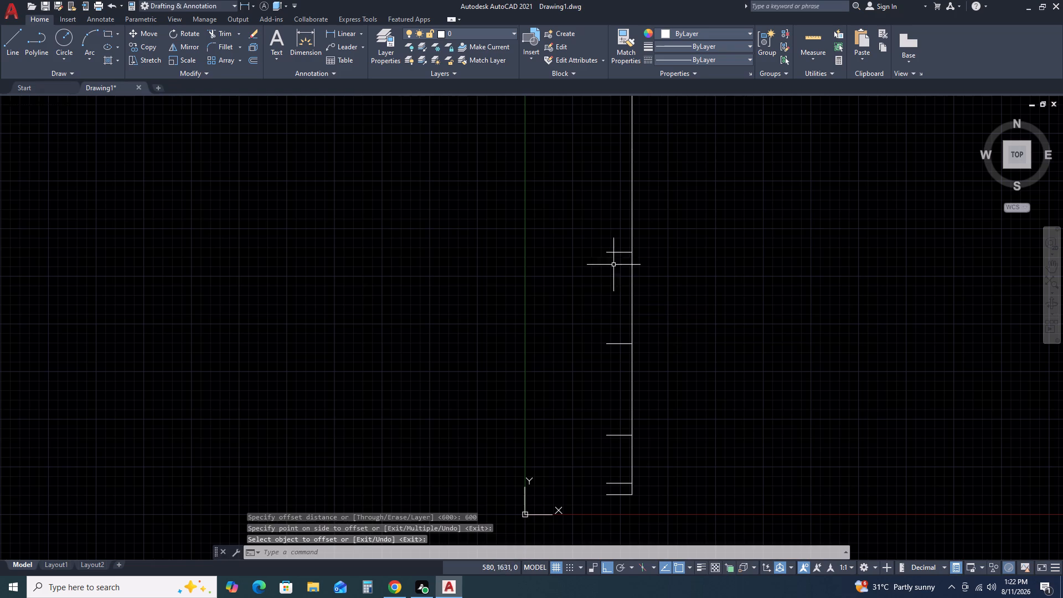
Offset the topmost short horizontal line 760 mm upward.
click(614, 252)
middle_drag(663, 414, 659, 496)
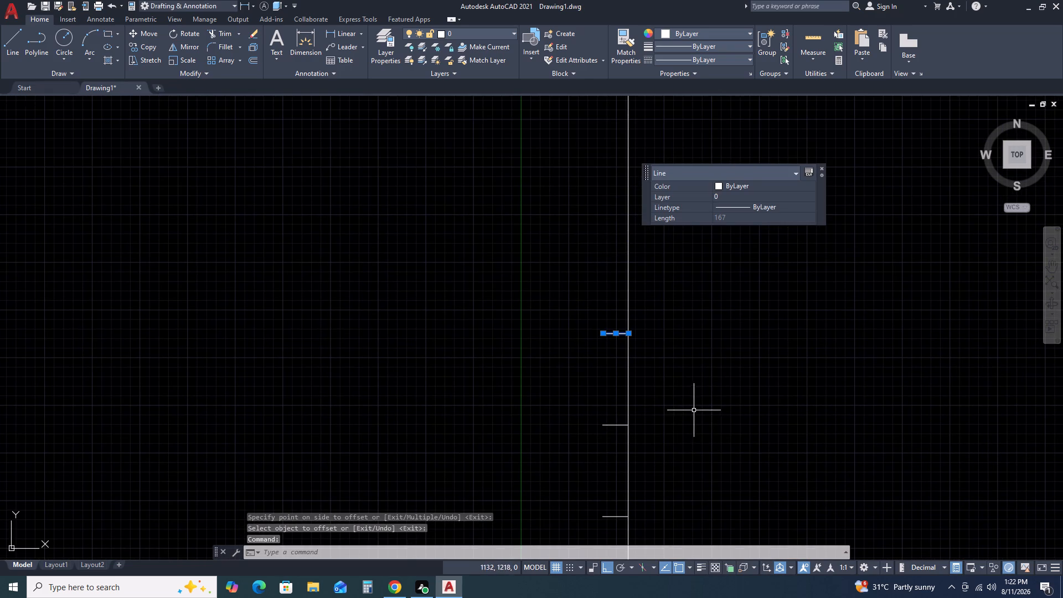
key(o)
key(space)
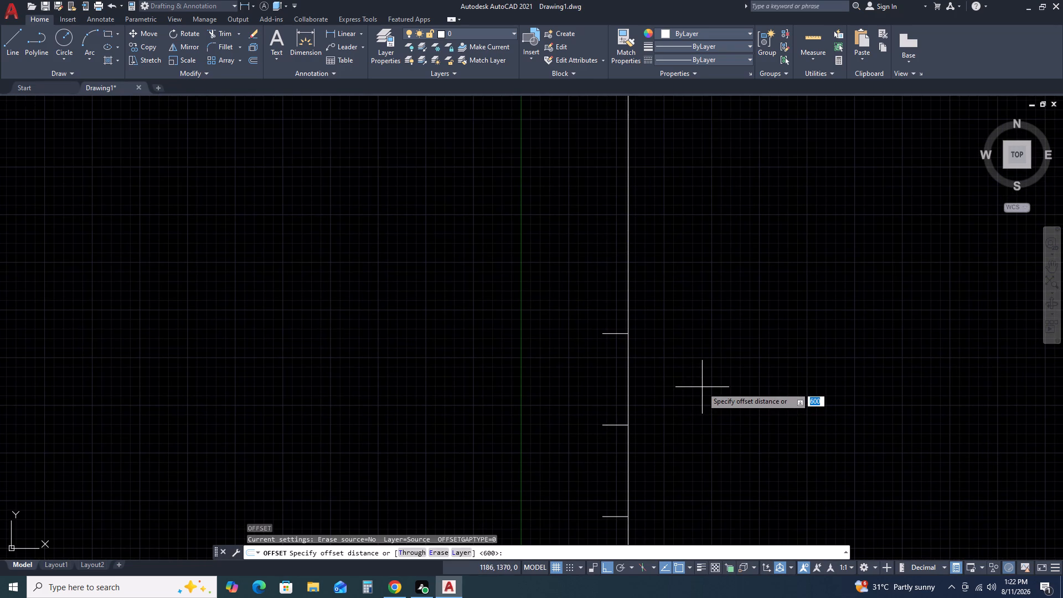
key(7)
text(60)
key(space)
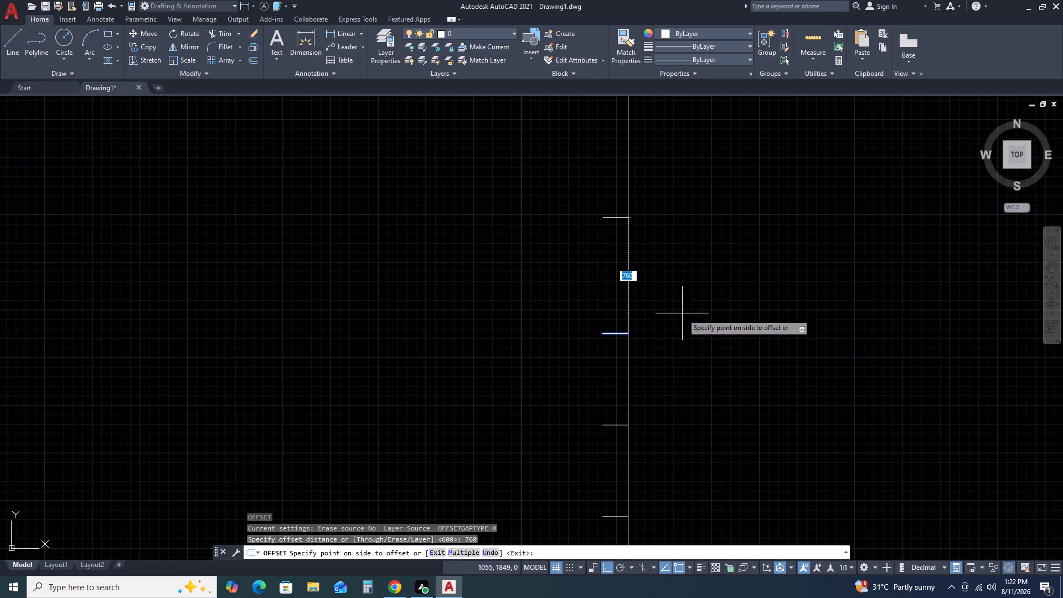
click(603, 299)
key(Escape)
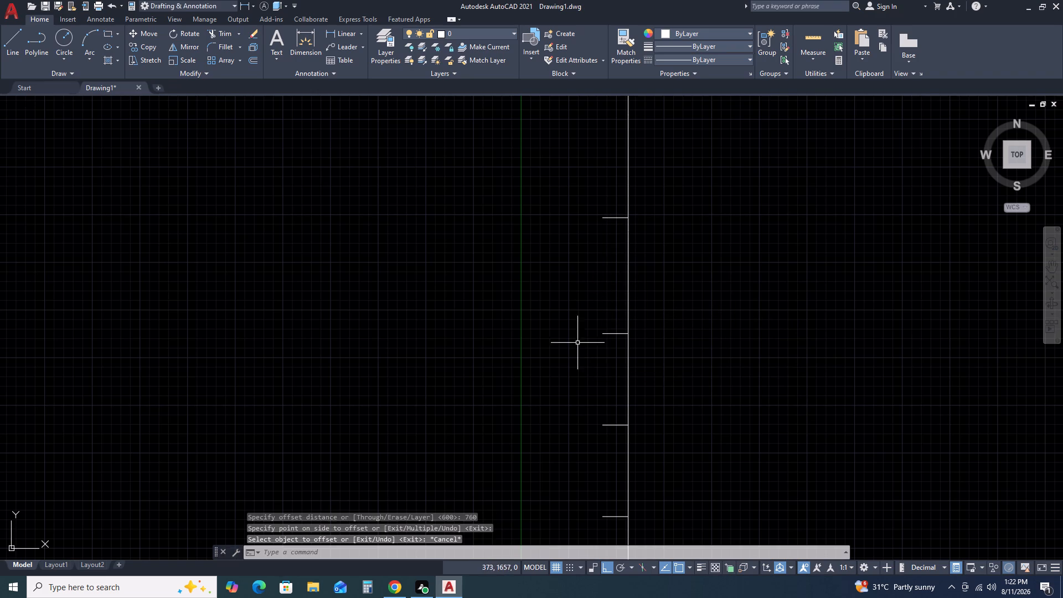
Offset the topmost short horizontal line 325 mm upward and end the Offset command.
click(594, 242)
click(588, 197)
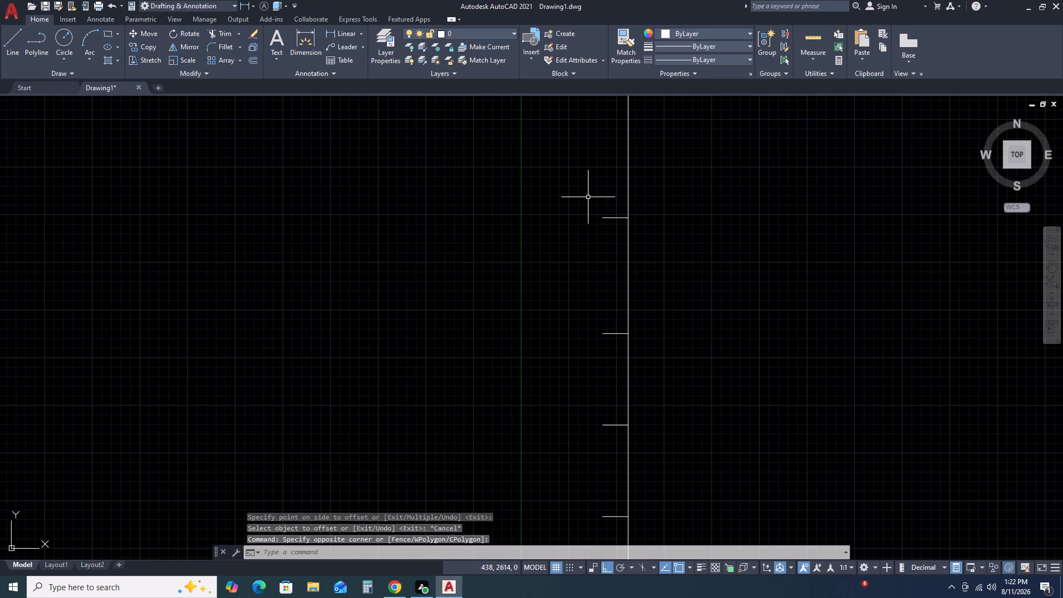
click(597, 213)
click(607, 259)
click(607, 225)
click(594, 201)
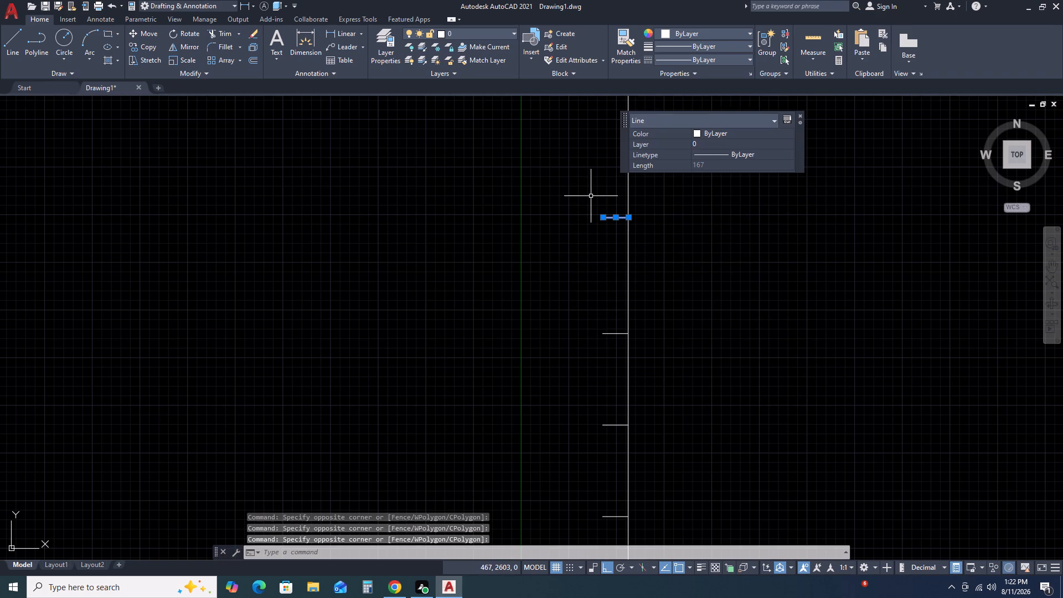
key(o)
key(space)
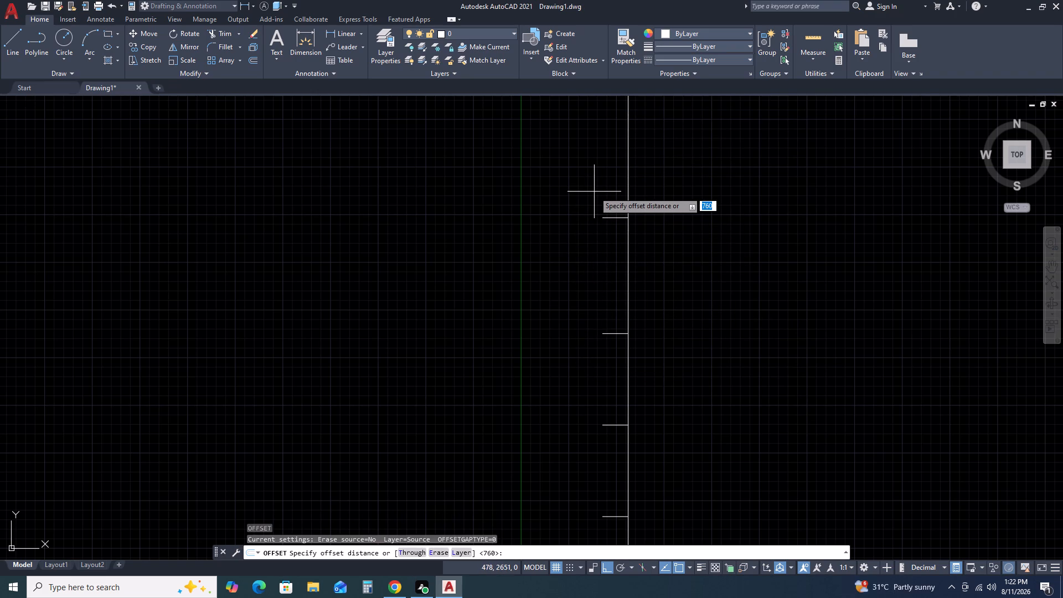
text(325)
key(space)
drag(584, 192, 574, 194)
scroll(580, 202, down, 2)
middle_click(590, 206)
middle_drag(601, 238, 622, 318)
middle_click(622, 318)
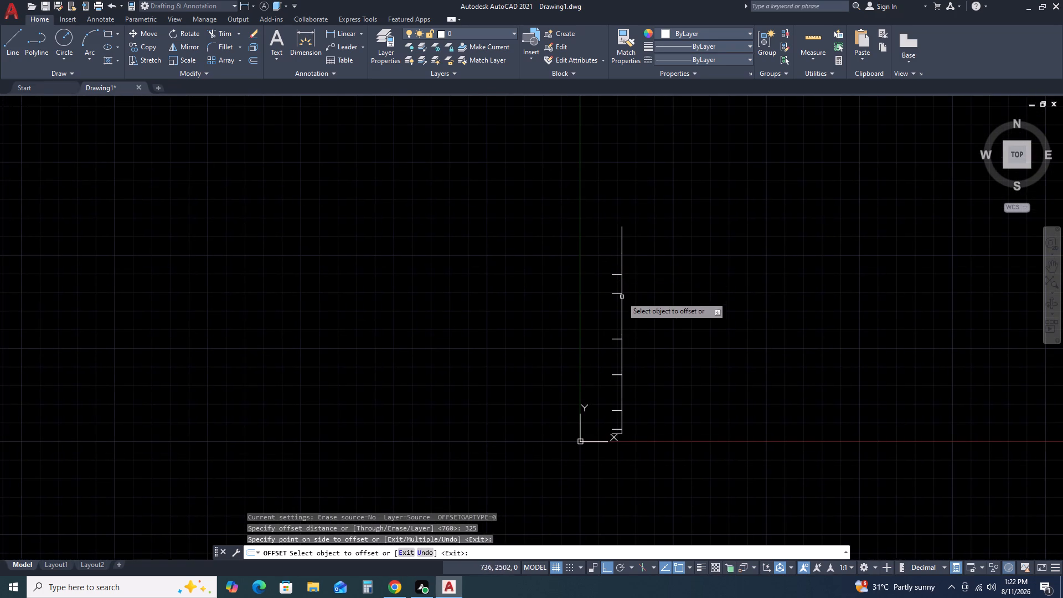
scroll(620, 306, up, 4)
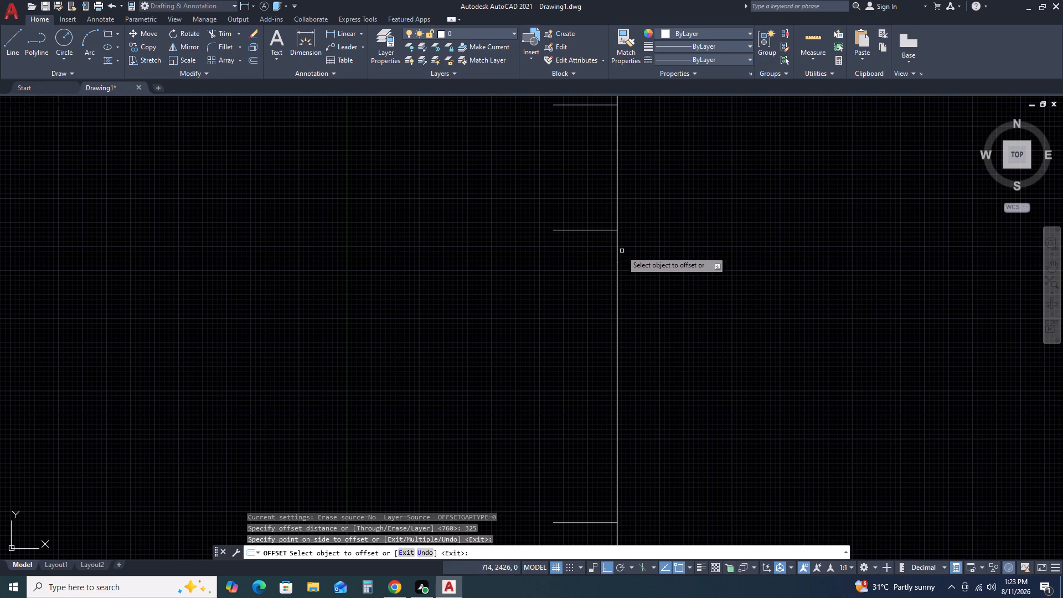
key(Escape)
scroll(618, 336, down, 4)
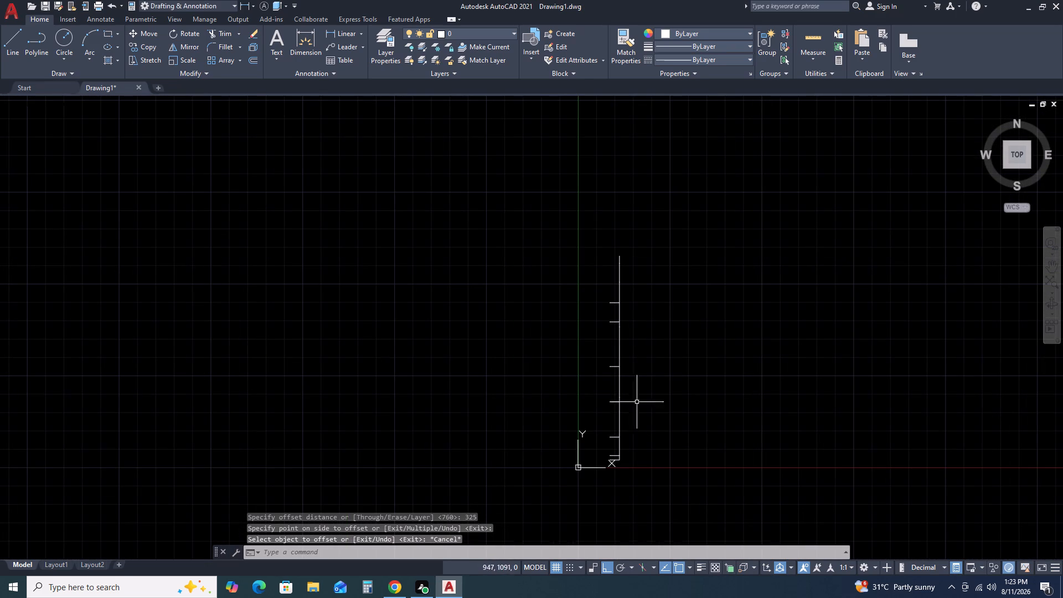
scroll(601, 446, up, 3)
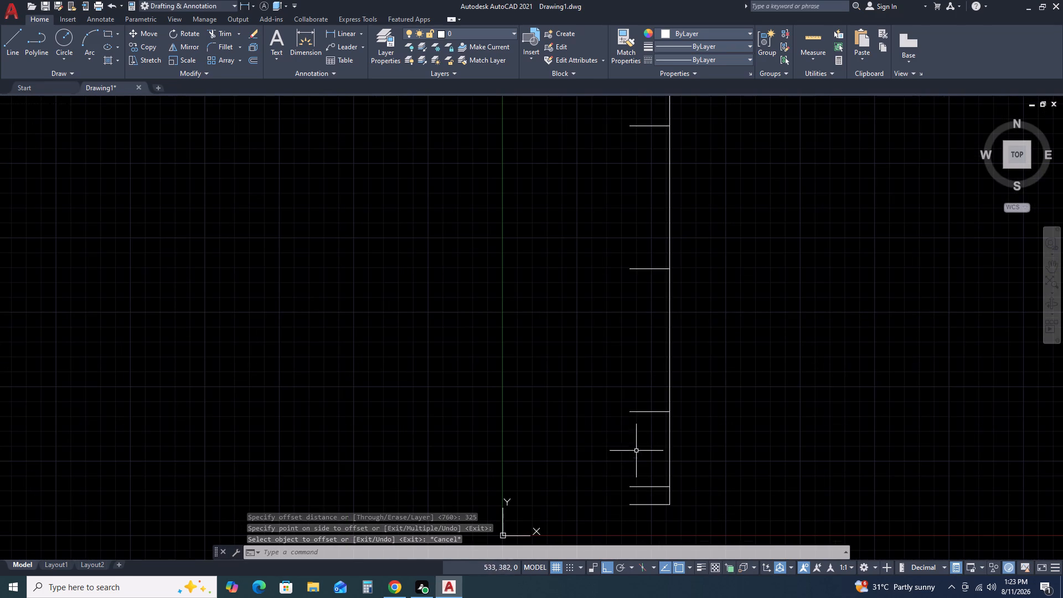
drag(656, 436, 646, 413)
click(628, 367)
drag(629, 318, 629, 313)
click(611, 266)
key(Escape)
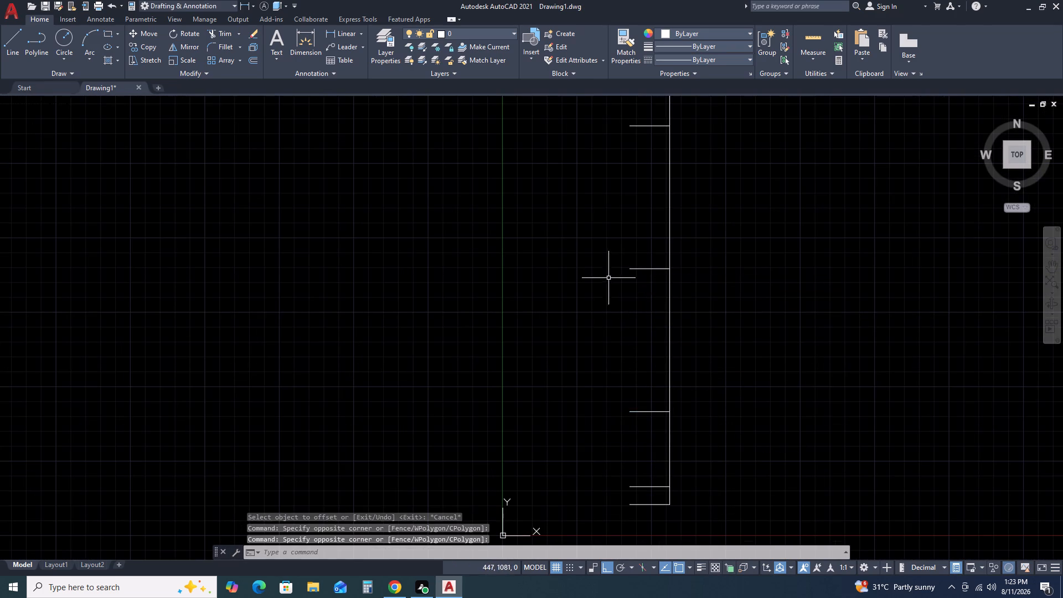
Undo all the drawn lines, extensions and offsets back to an empty drawing.
key(ctrl+z)
key(ctrl+z)
key(ctrl+z)
key(ctrl+z)
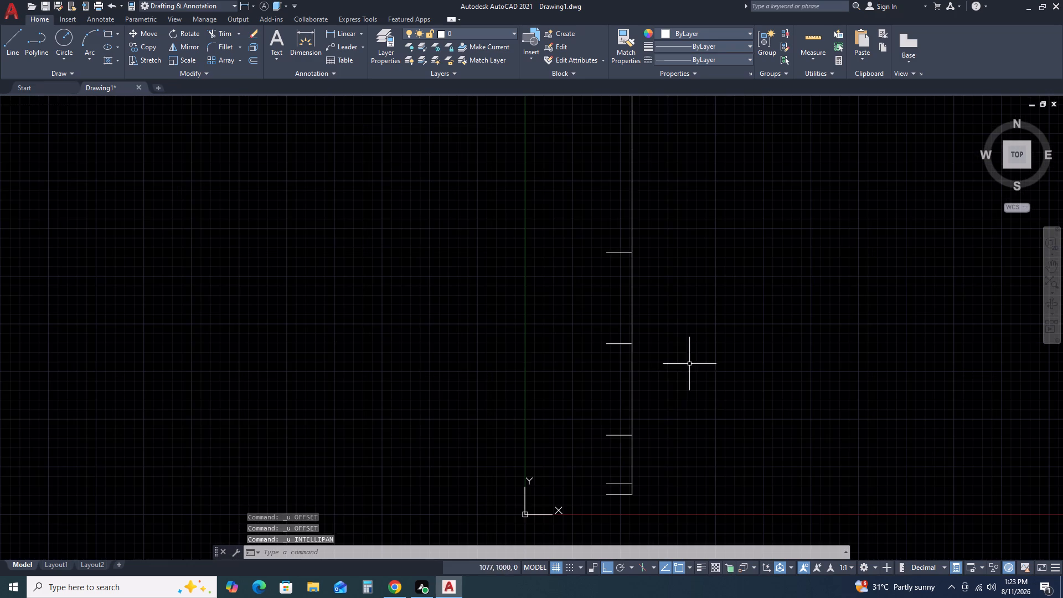
key(z)
key(ctrl+z)
key(ctrl+z)
key(ctrl+z)
key(ctrl+z)
key(ctrl+z)
key(ctrl+z)
key(ctrl+z)
key(ctrl+z)
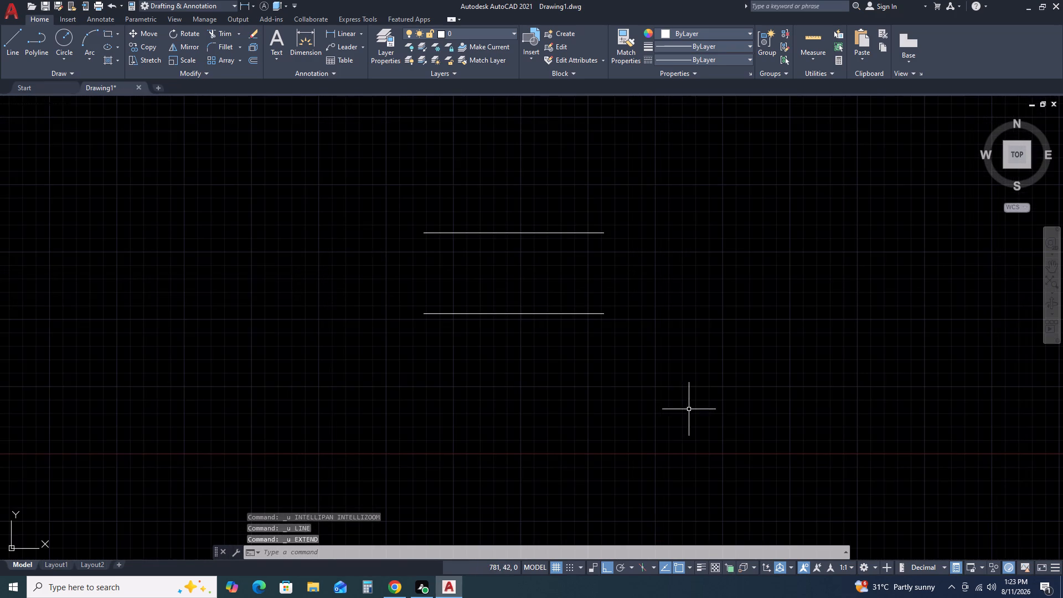
key(ctrl+z)
key(ctrl+z)
key(ctrl+z)
key(ctrl+z)
key(ctrl+z)
key(ctrl+z)
key(ctrl+z)
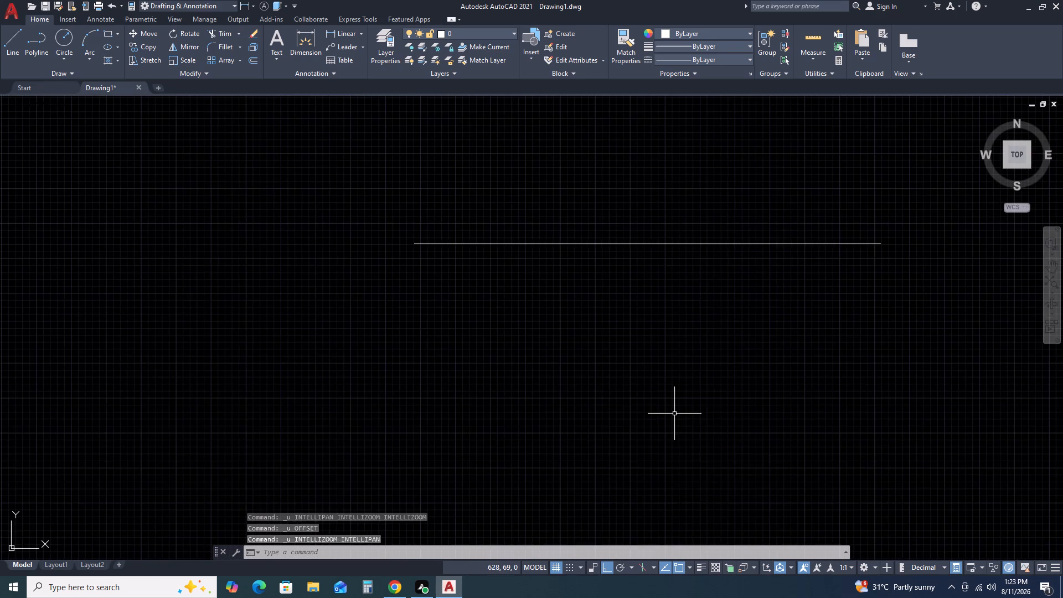
key(ctrl+z)
key(ctrl+z)
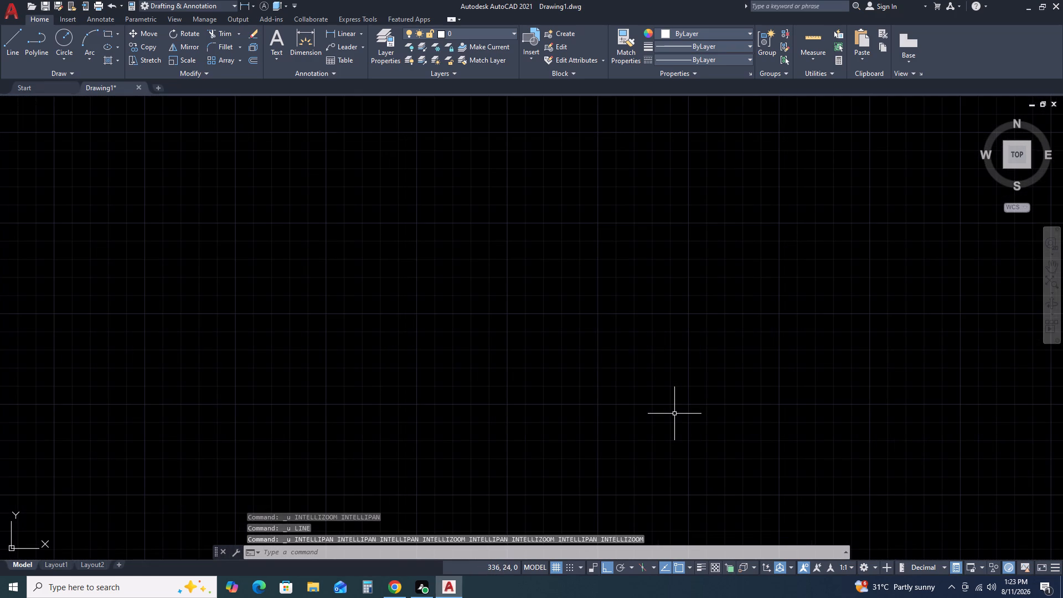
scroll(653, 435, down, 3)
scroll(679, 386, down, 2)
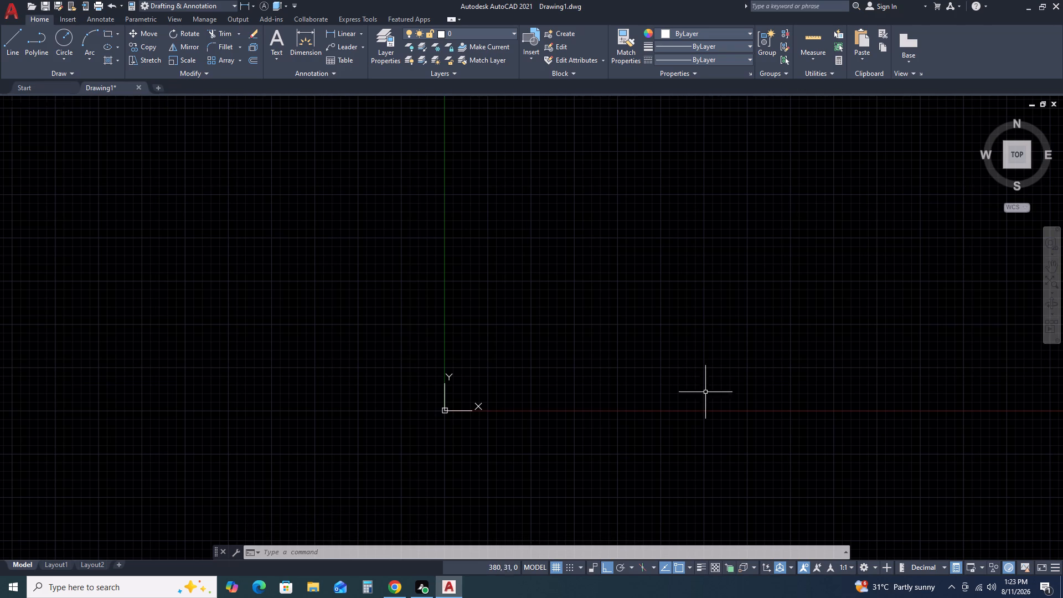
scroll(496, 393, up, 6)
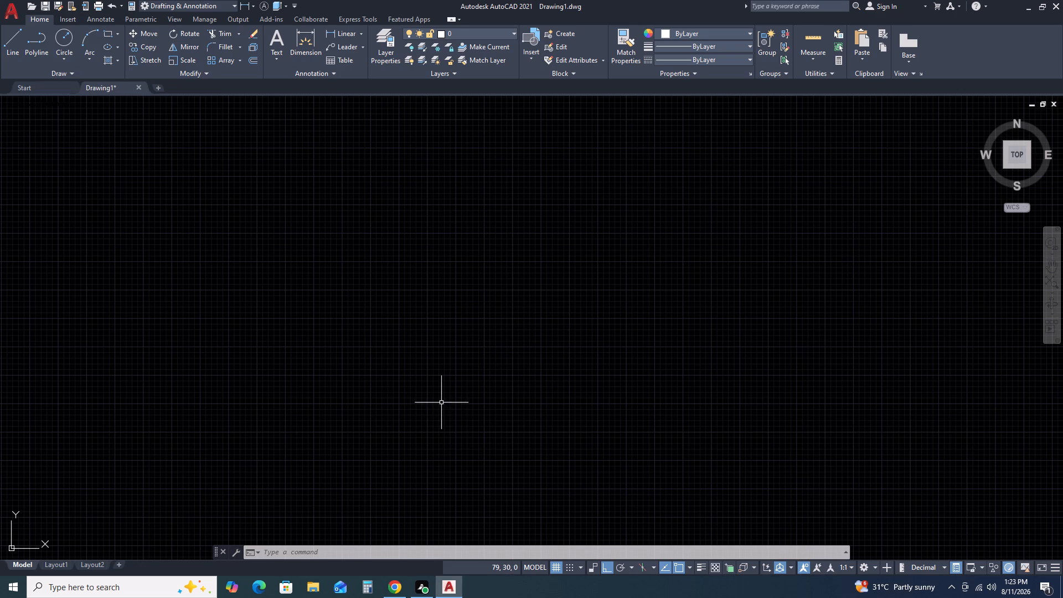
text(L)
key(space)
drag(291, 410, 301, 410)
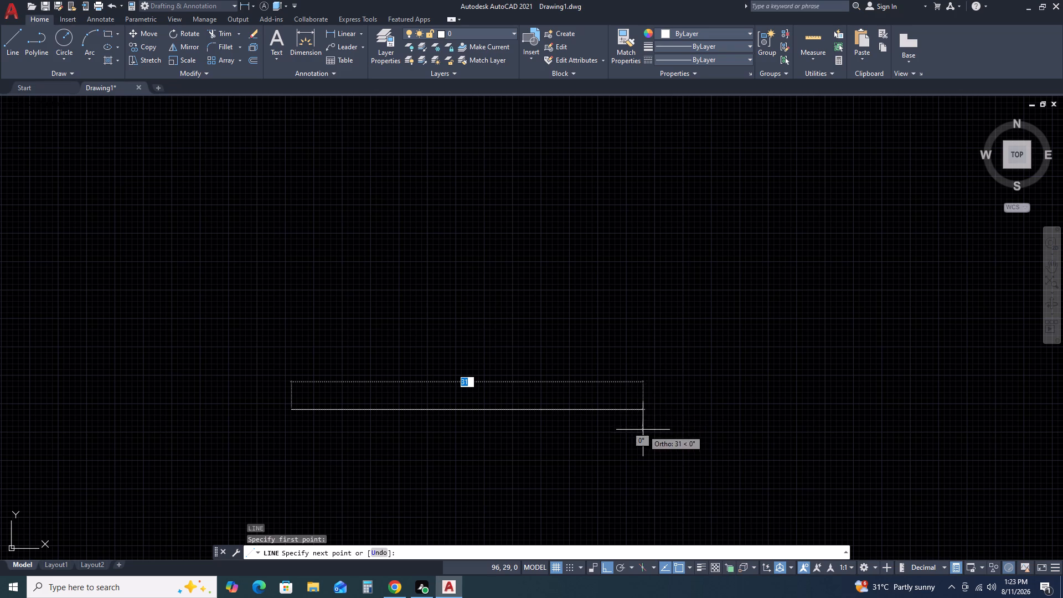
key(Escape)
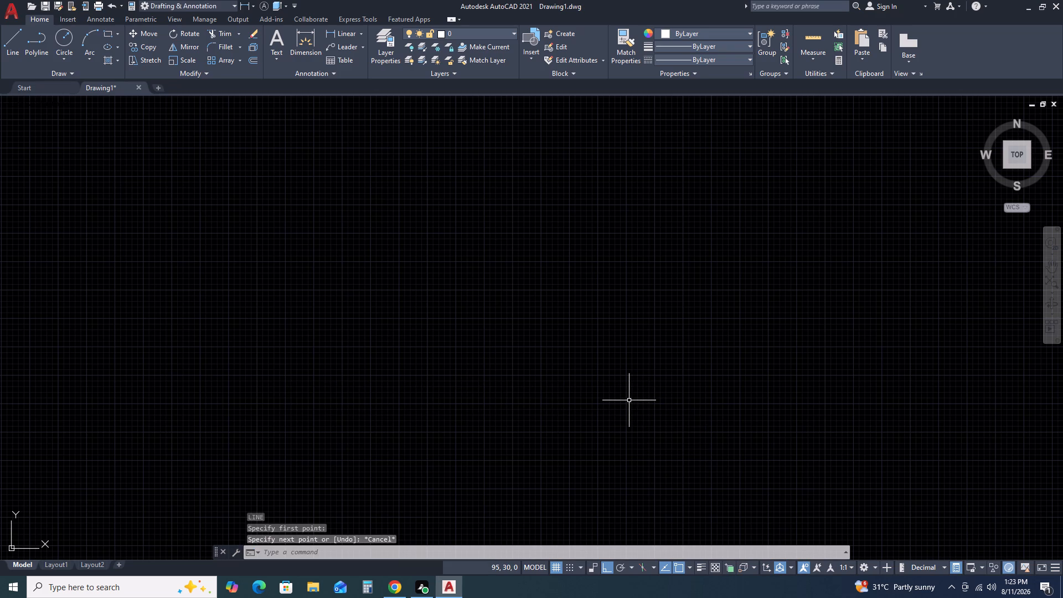
Place one horizontal construction line across the empty drawing with XLINE's Hor option.
key(x)
text(L)
key(space)
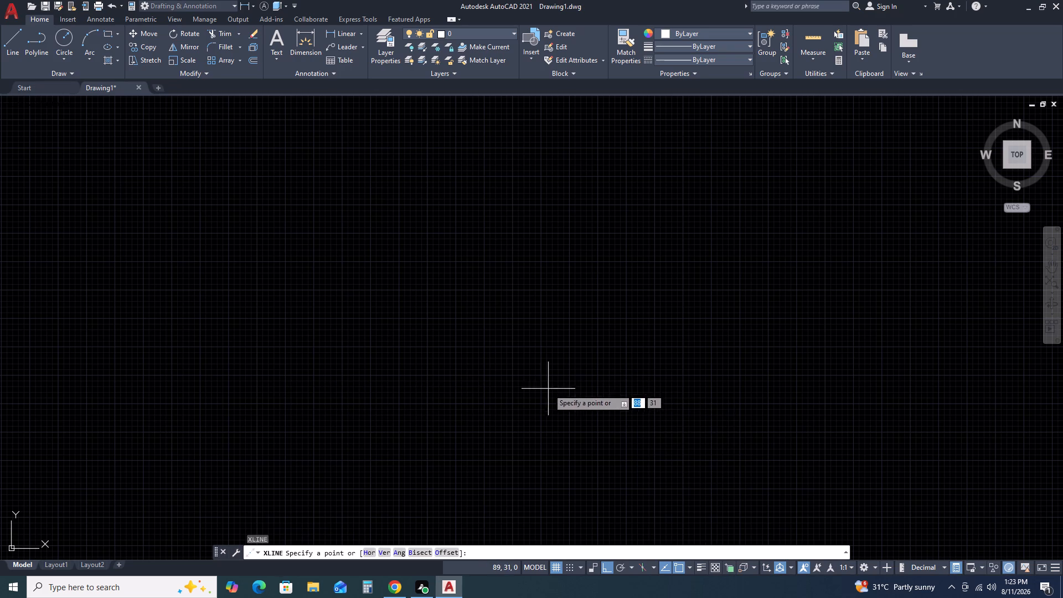
text(H)
key(space)
click(531, 394)
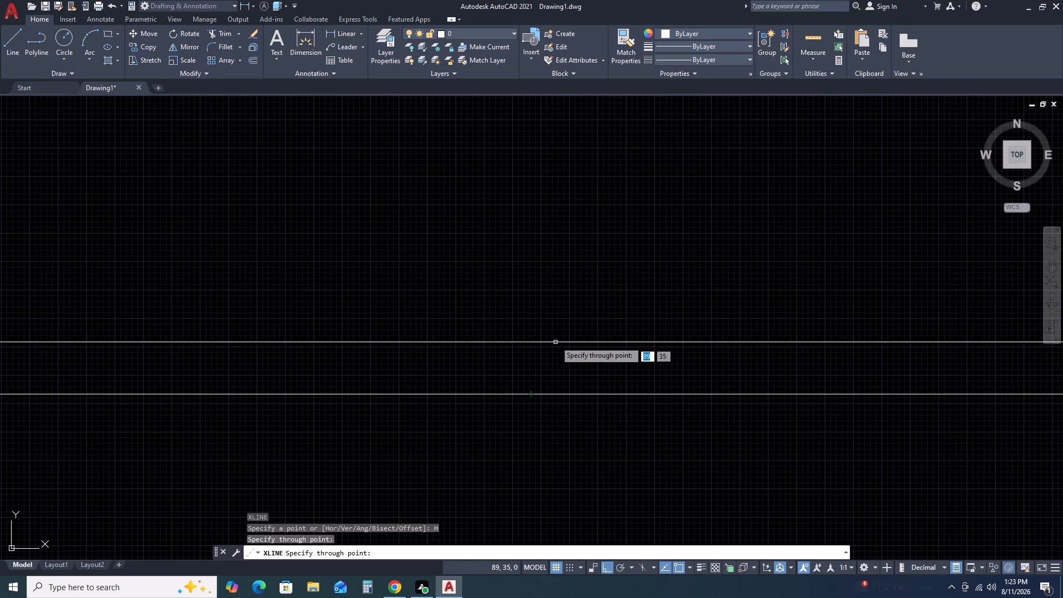
key(Escape)
Offset the horizontal construction line 75 mm upward and end the Offset command.
drag(559, 372, 554, 377)
click(472, 455)
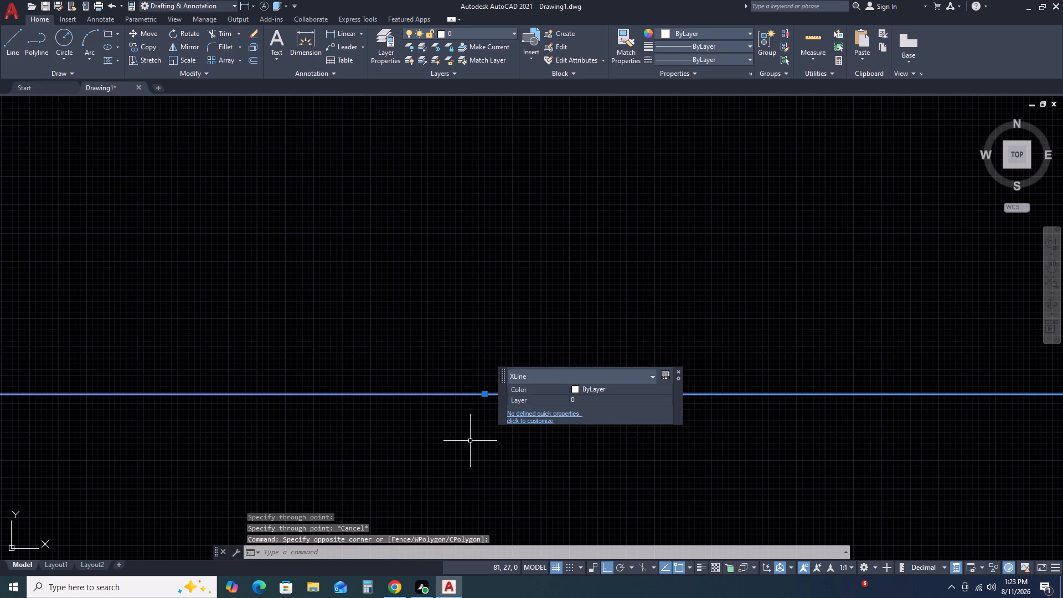
text(O)
key(space)
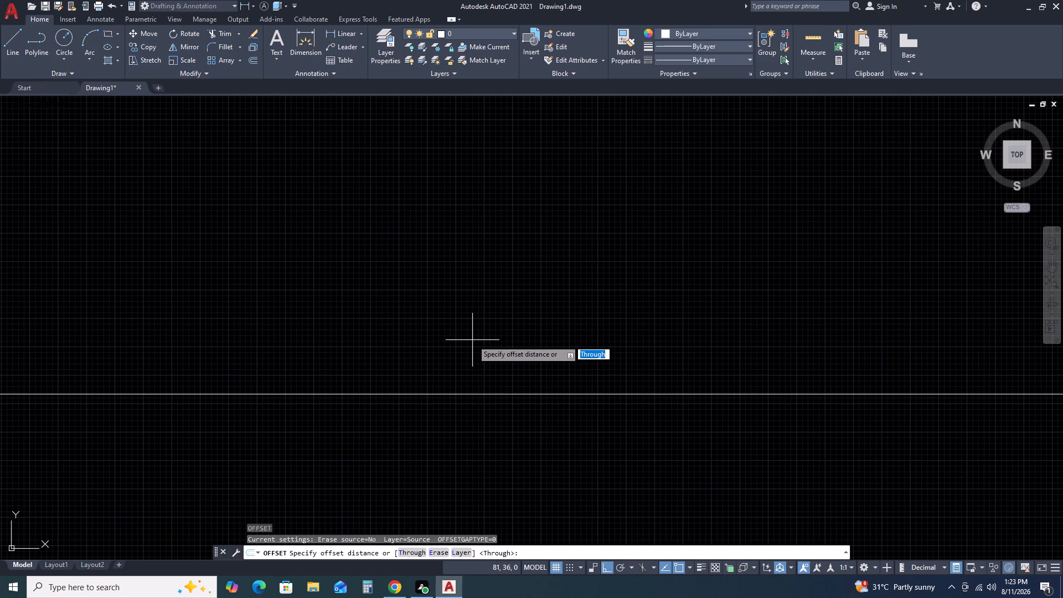
text(75)
key(space)
click(475, 337)
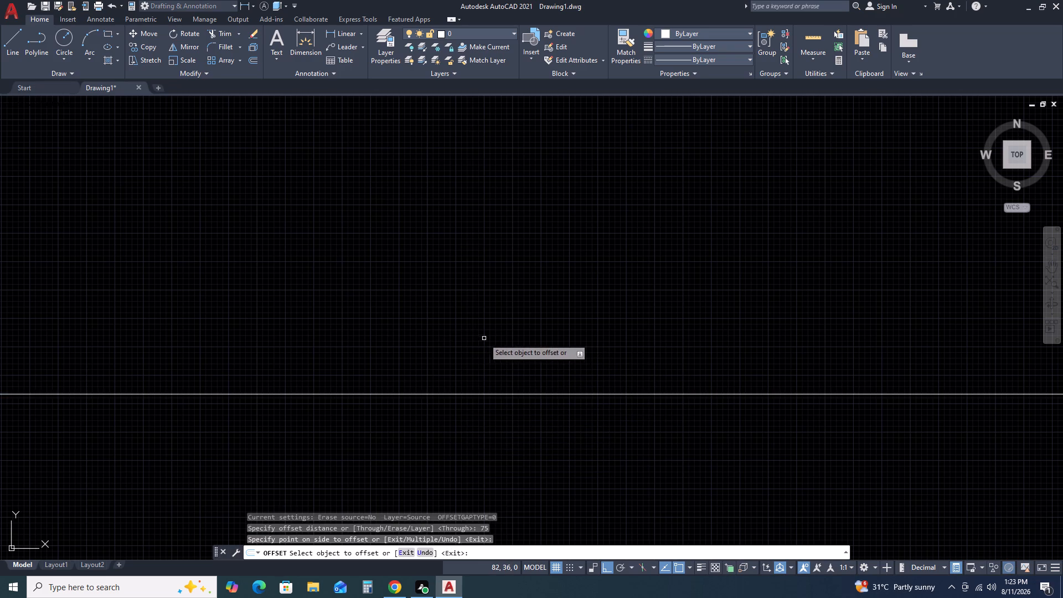
scroll(488, 348, down, 4)
key(Escape)
scroll(530, 343, down, 2)
middle_drag(584, 317, 421, 389)
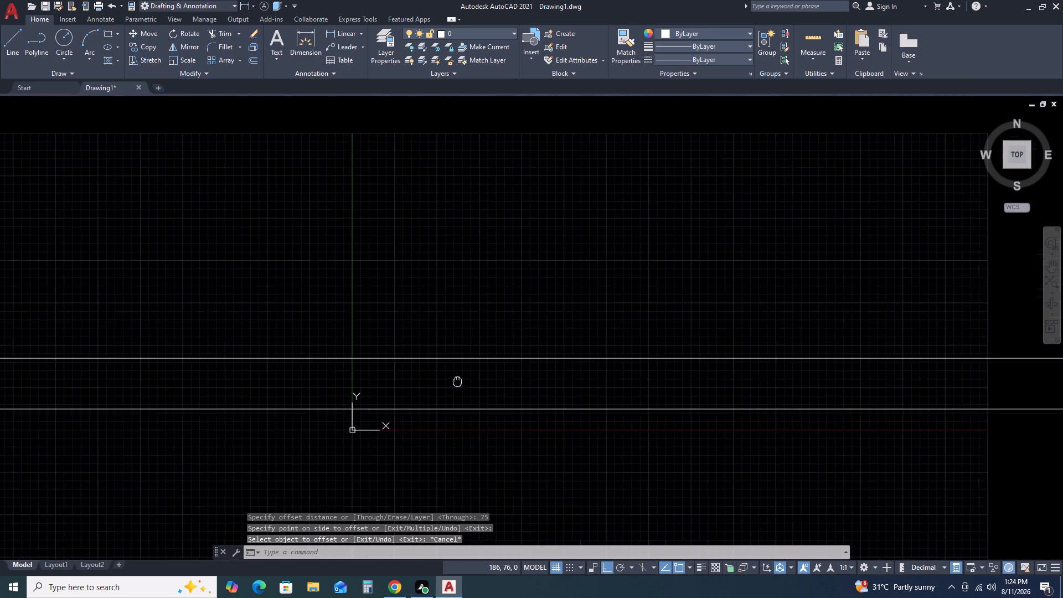
Set the text height of the Standard dimension style to 25.
text(D)
key(space)
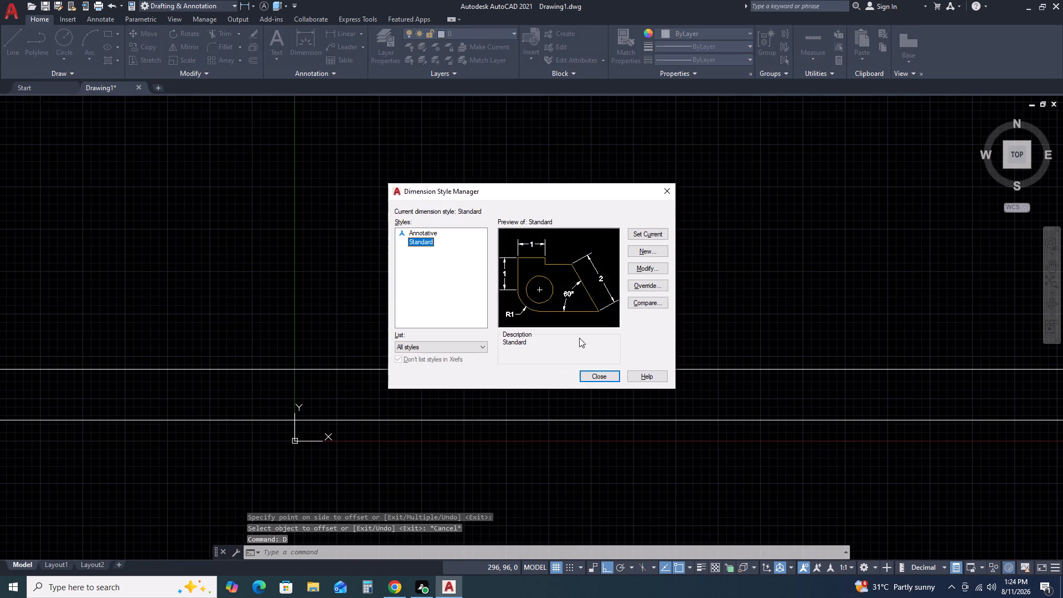
click(641, 265)
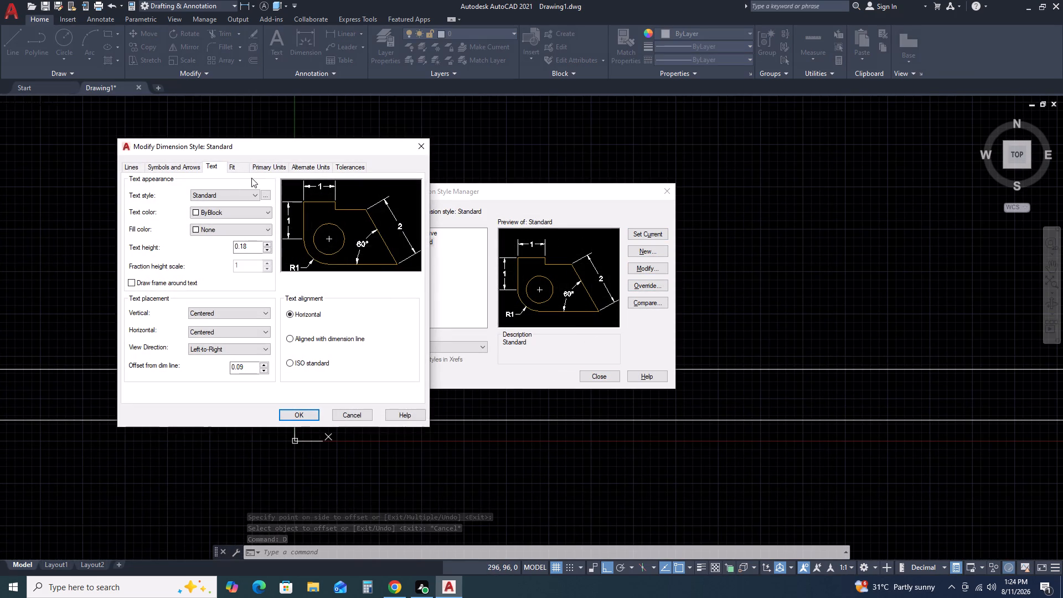
click(249, 249)
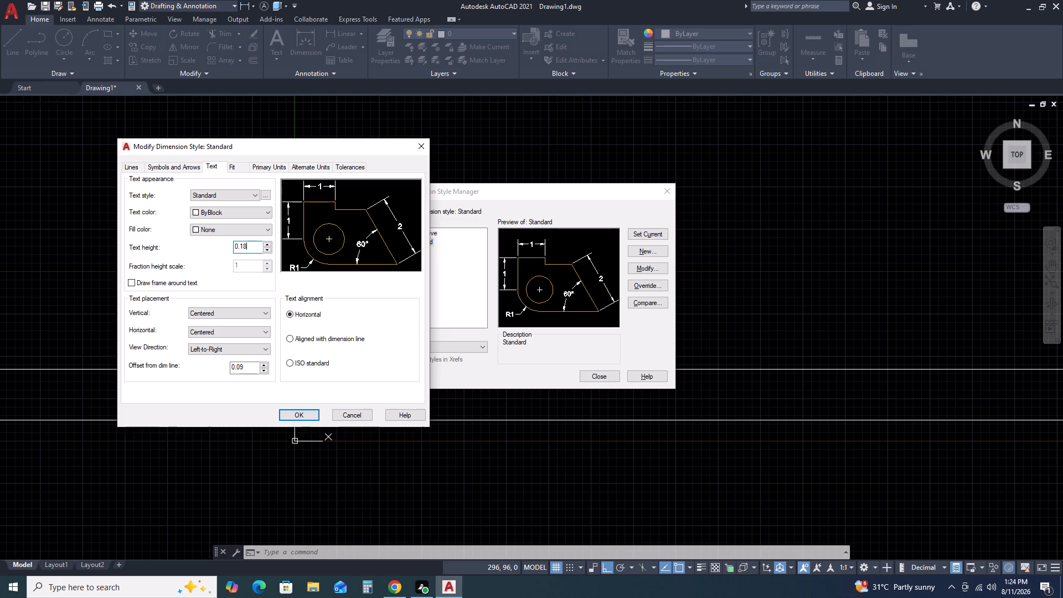
key(BackSpace)
key(BackSpace)
key(BackSpace)
key(BackSpace)
key(BackSpace)
key(BackSpace)
key(BackSpace)
key(BackSpace)
key(BackSpace)
key(BackSpace)
key(BackSpace)
key(BackSpace)
key(1)
key(BackSpace)
key(BackSpace)
text(25)
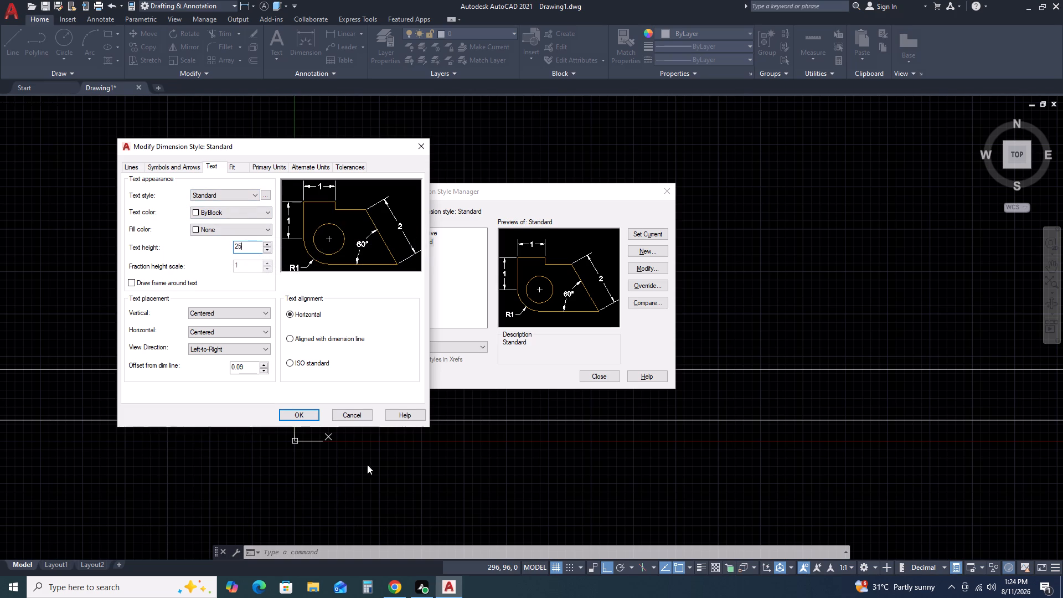
click(306, 416)
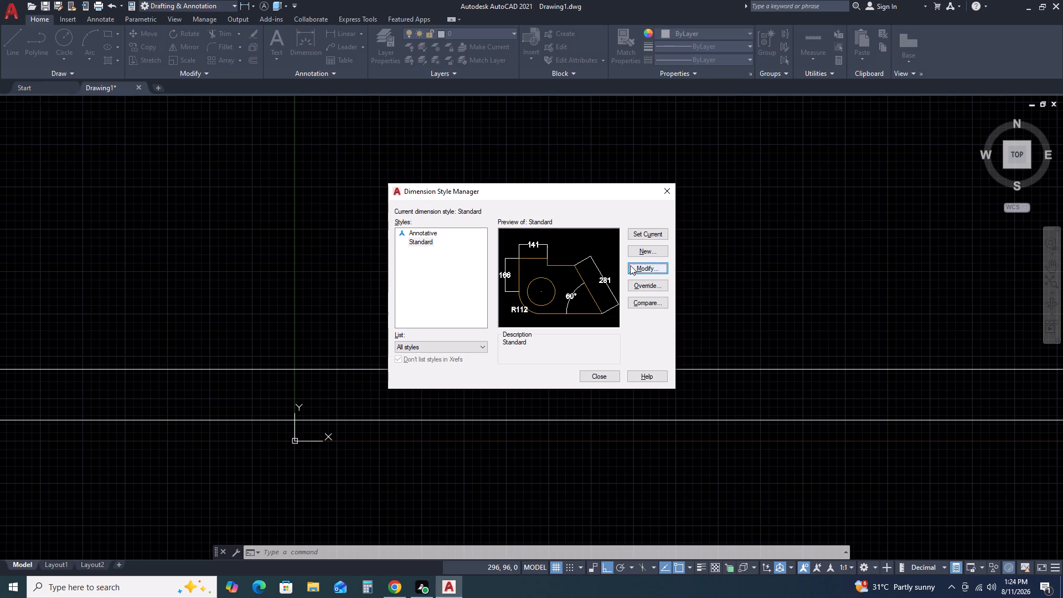
Review the Standard dimension style's arrow and primary unit settings, set the style current and close the manager.
click(641, 268)
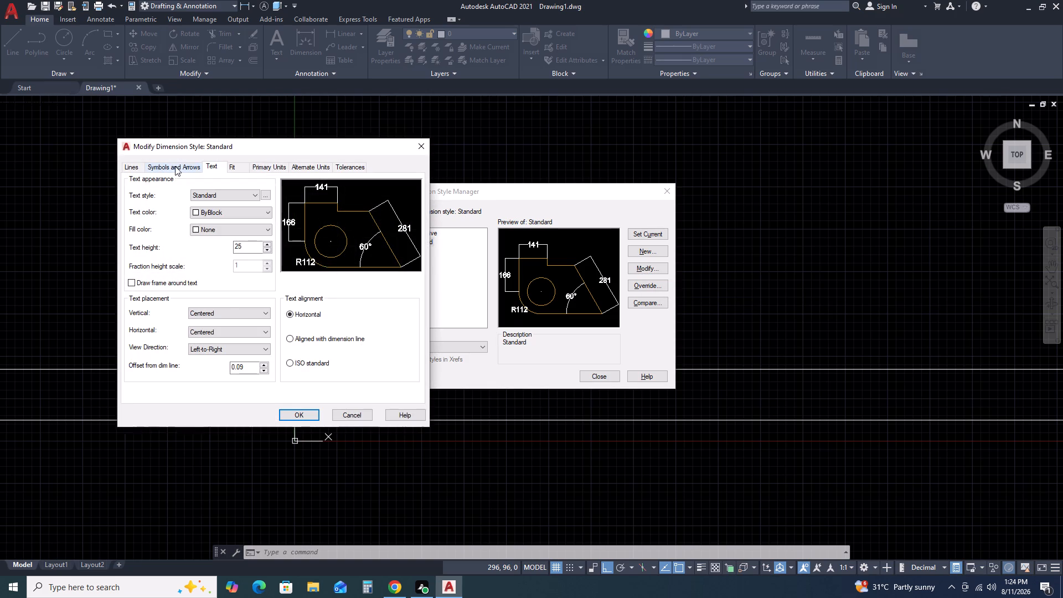
click(177, 166)
click(262, 166)
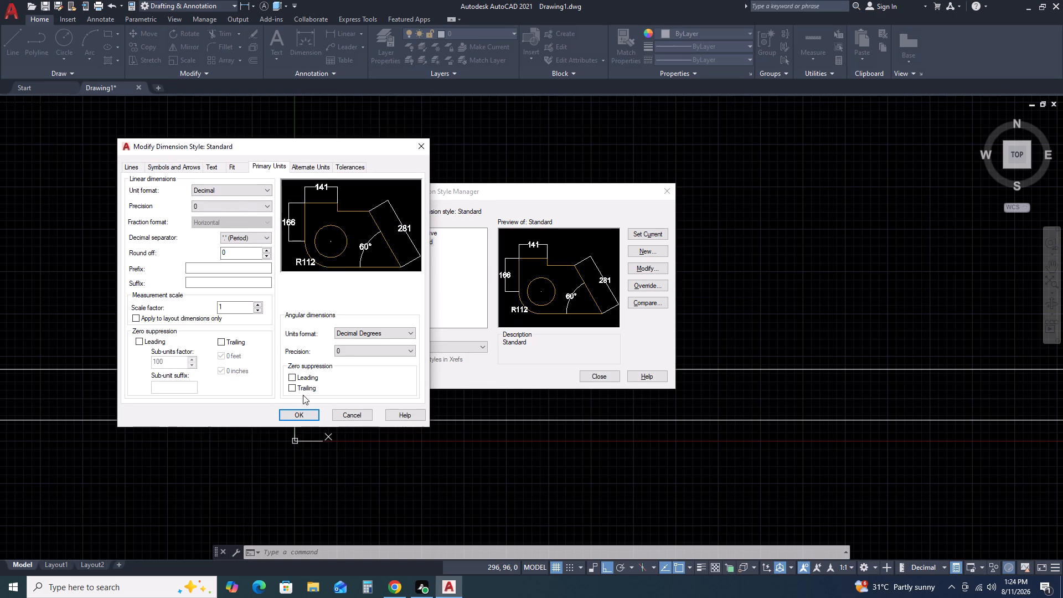
click(296, 416)
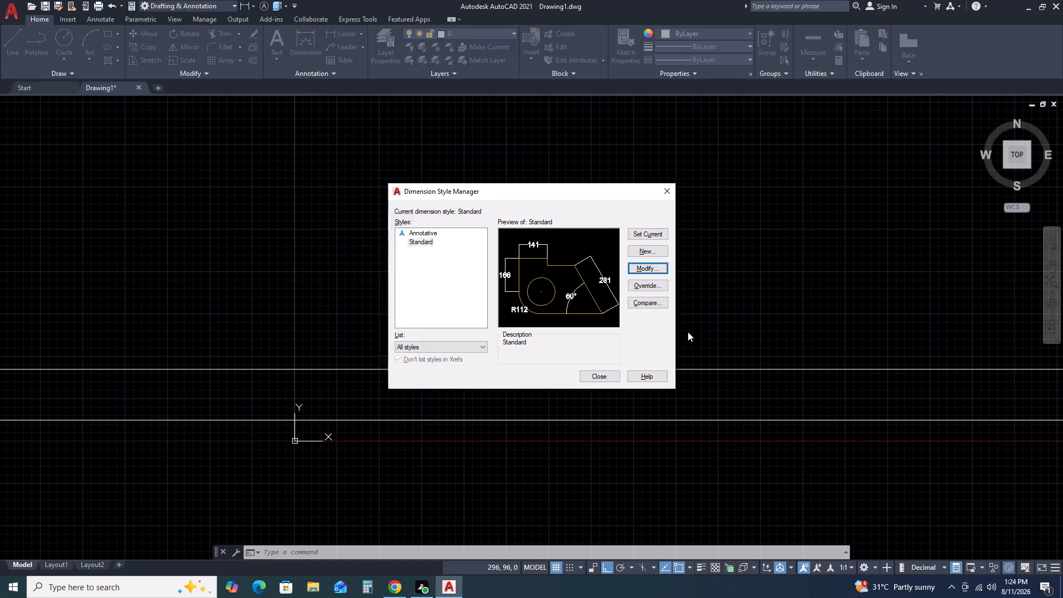
click(659, 238)
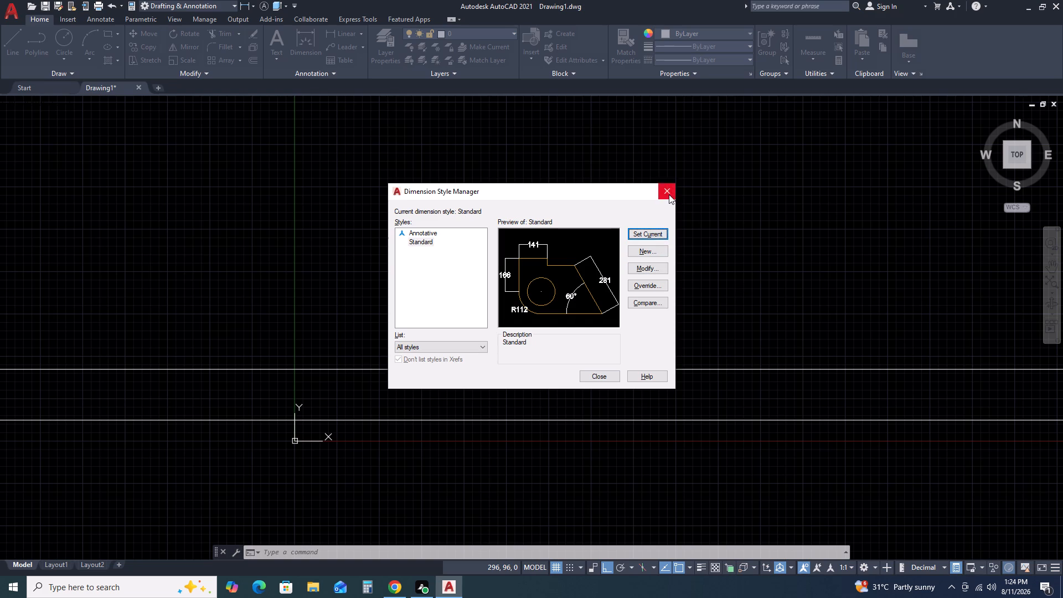
click(669, 194)
Offset the upper horizontal construction line 915 mm upward and end the Offset command.
click(559, 380)
click(543, 368)
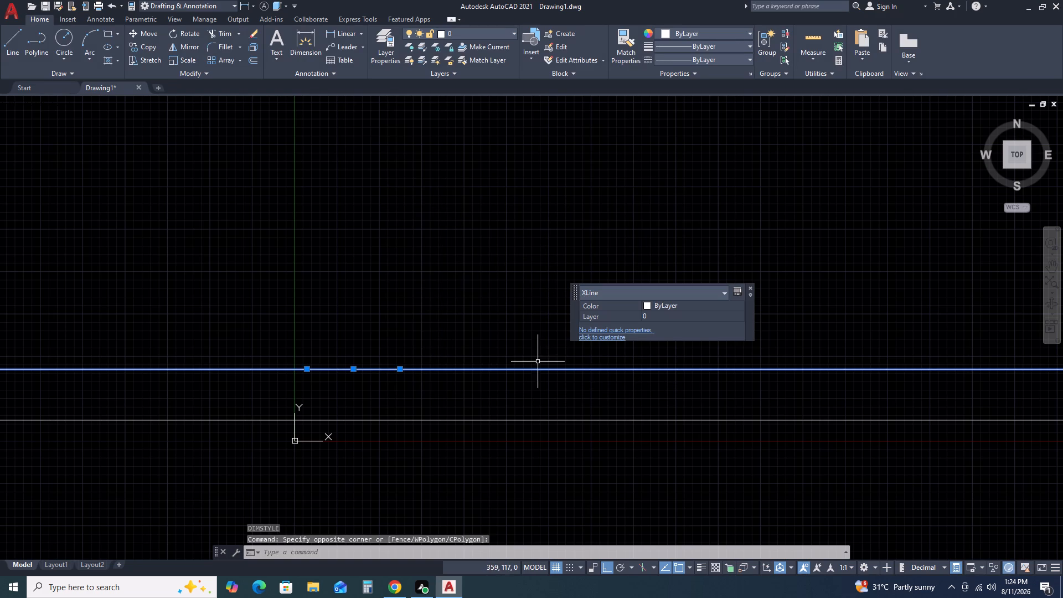
key(o)
key(space)
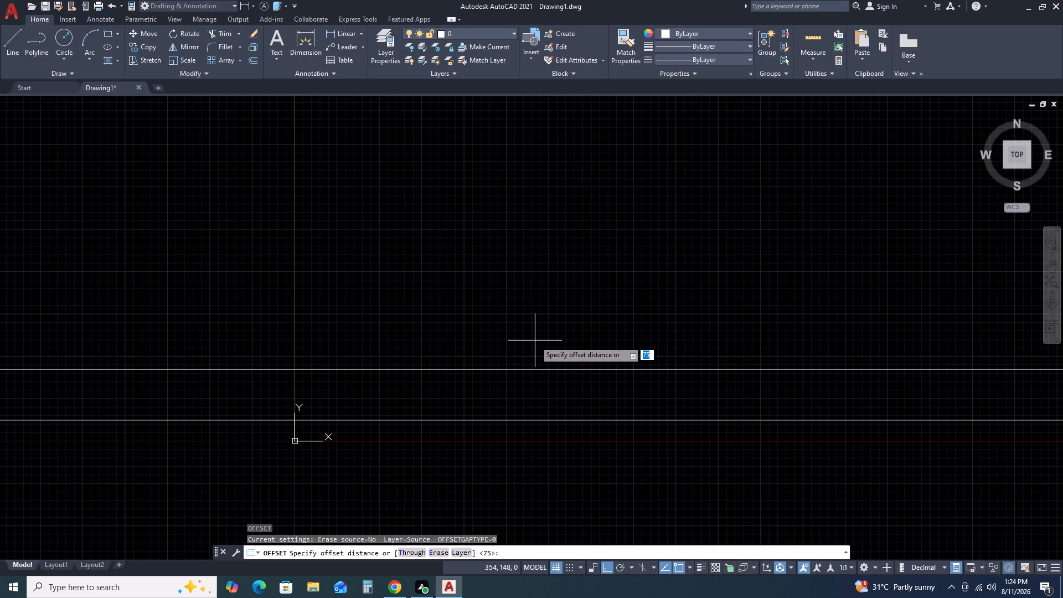
text(915)
key(space)
click(534, 324)
scroll(561, 312, down, 5)
key(Escape)
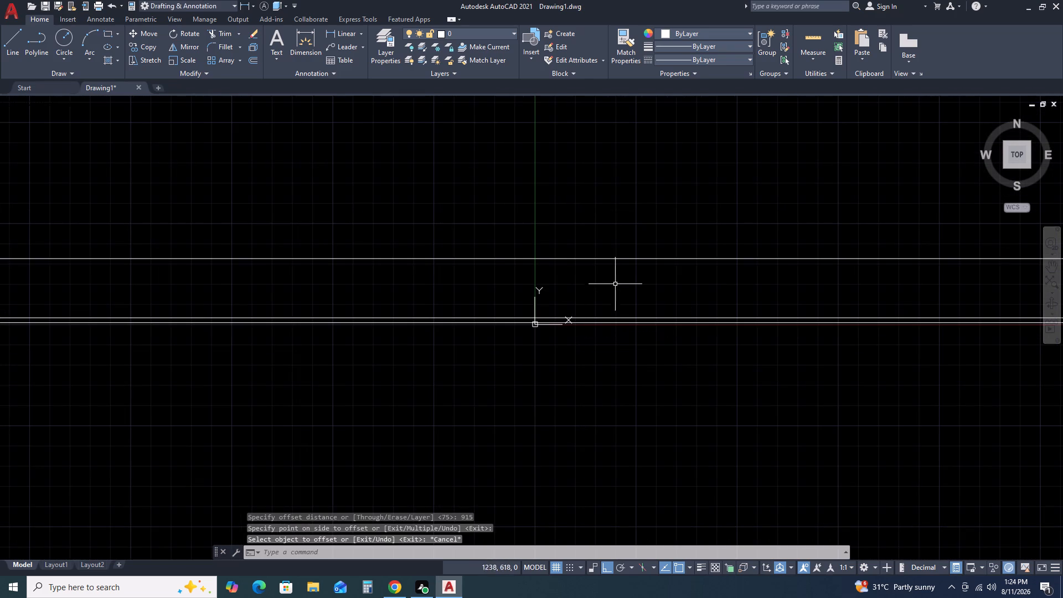
Offset the topmost construction line 75 mm upward and end the Offset command.
drag(608, 257, 602, 245)
click(595, 231)
text(O)
key(space)
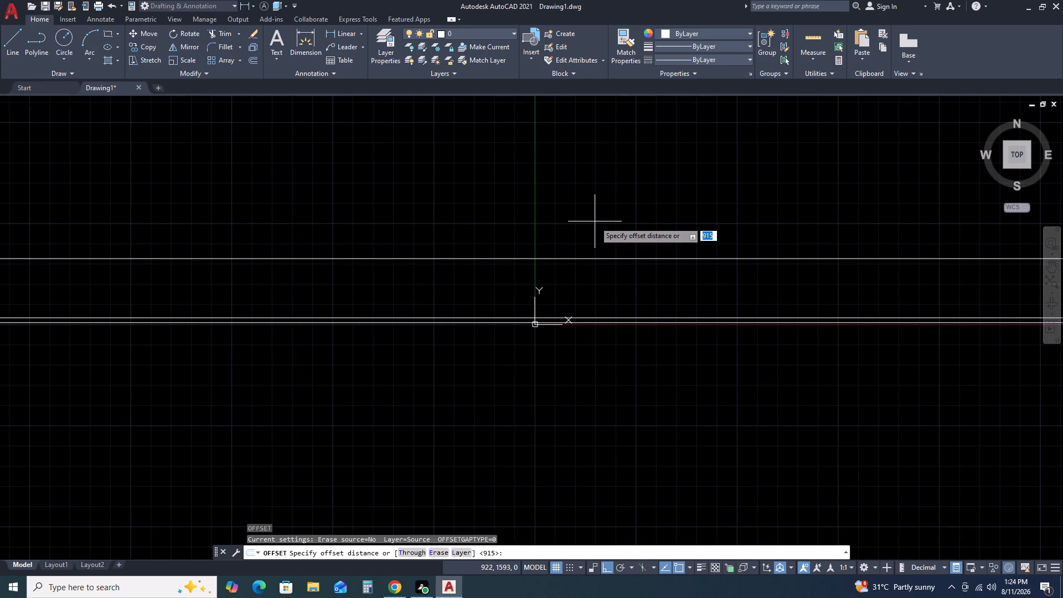
text(75)
key(space)
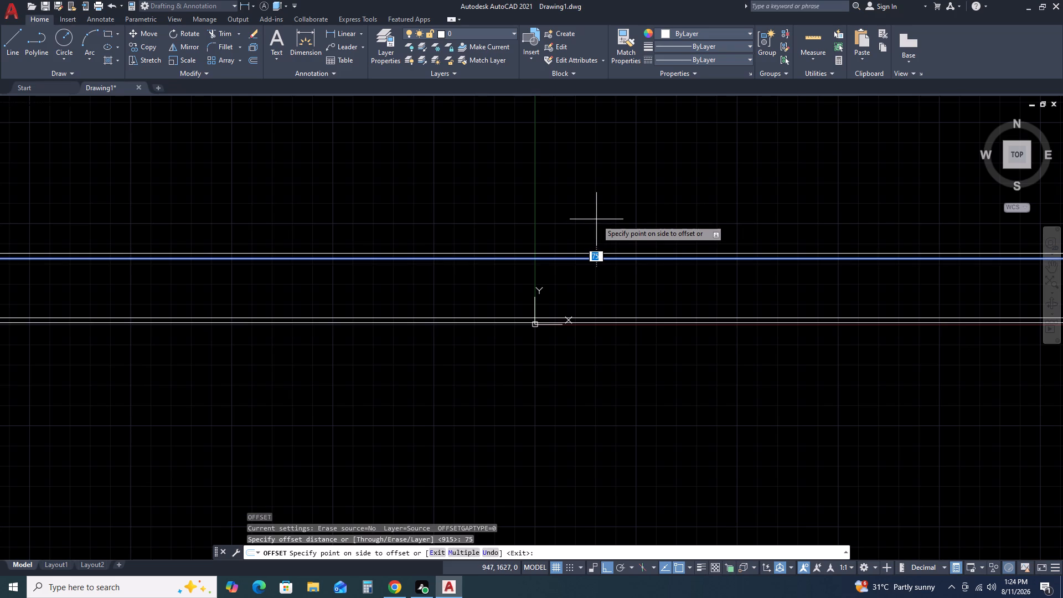
click(596, 219)
key(Escape)
Offset the topmost horizontal construction line 600 mm upward and end the Offset command.
scroll(617, 266, up, 2)
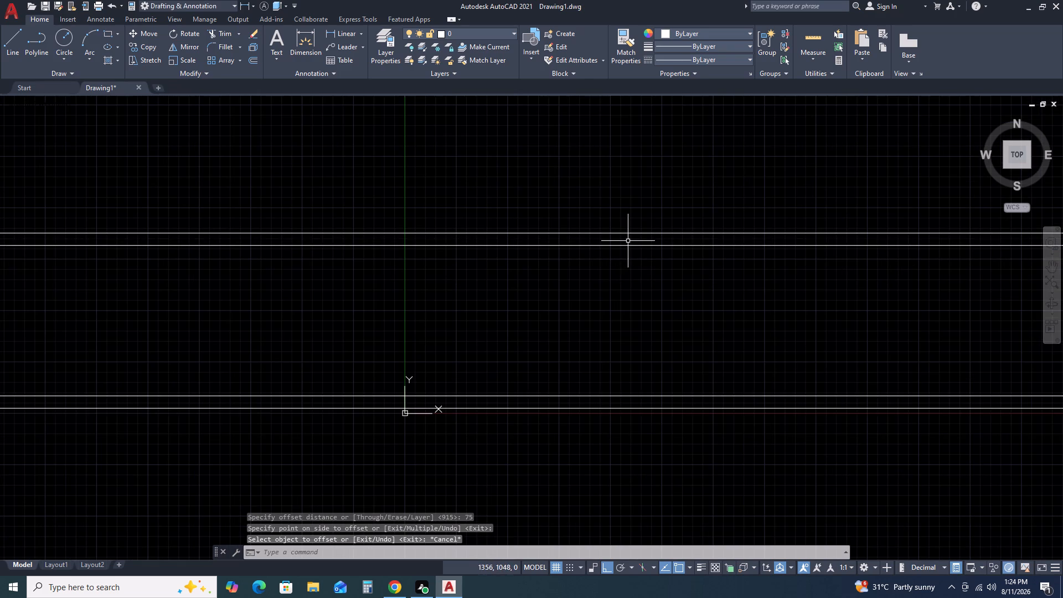
click(628, 241)
click(622, 226)
text(O)
key(space)
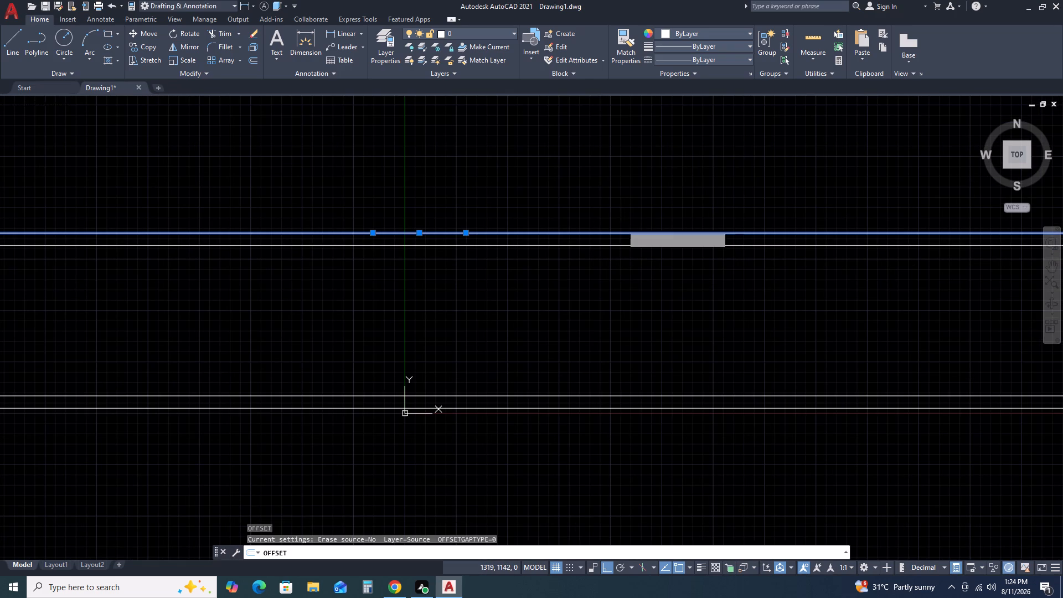
scroll(543, 243, down, 1)
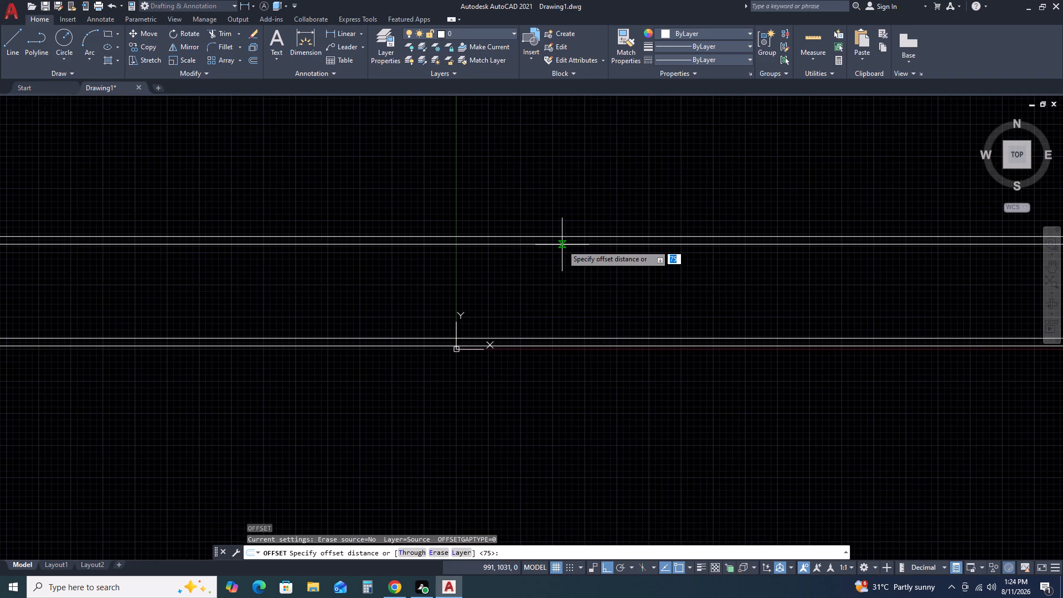
key(6)
key(0)
text(0)
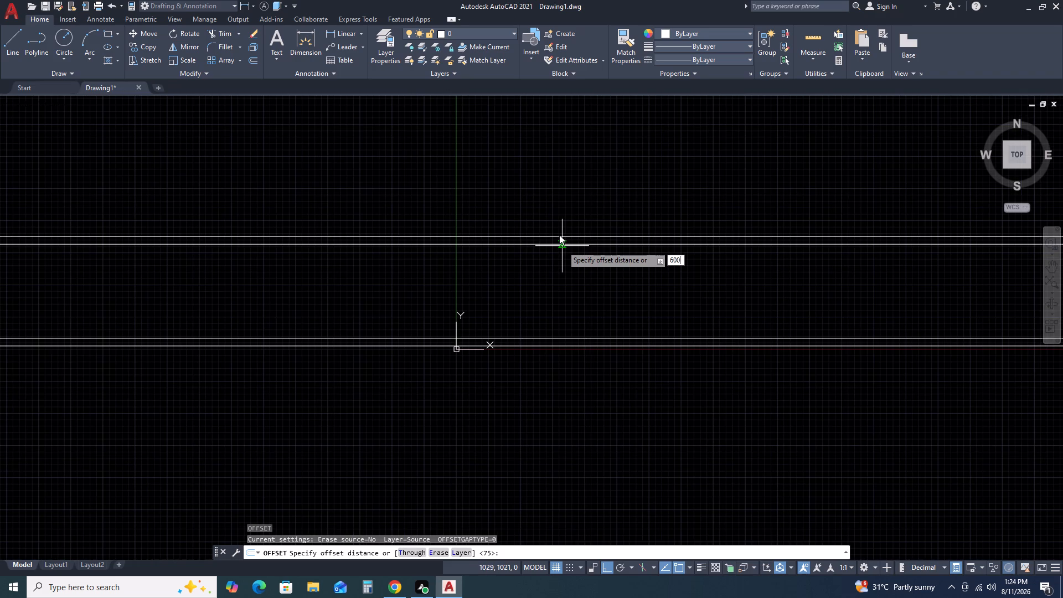
key(space)
scroll(557, 201, down, 2)
middle_drag(549, 233, 513, 311)
scroll(520, 252, up, 3)
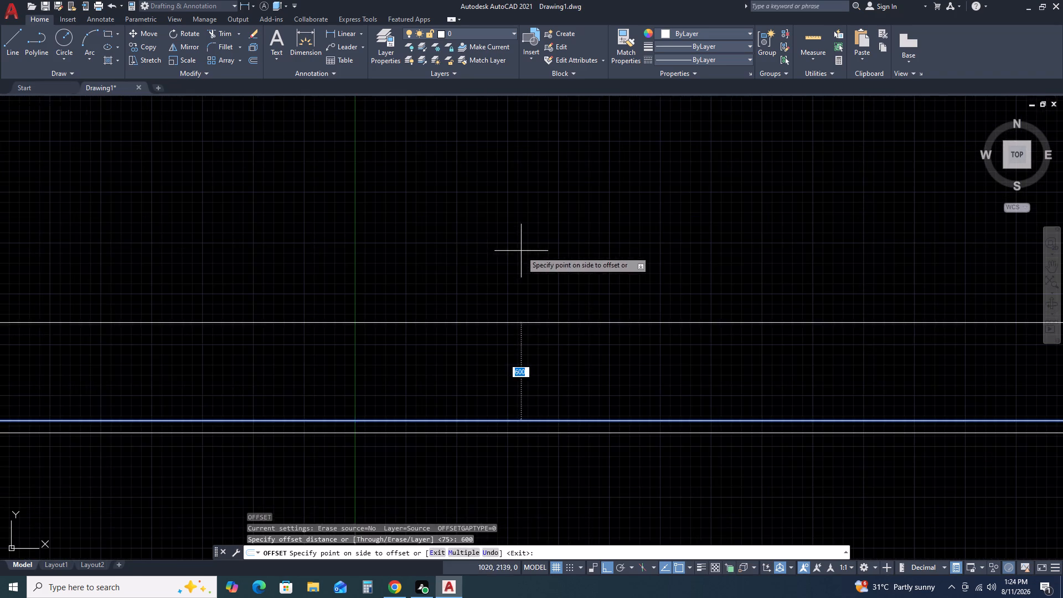
click(521, 251)
key(Escape)
Offset the new topmost construction line another 600 mm upward and end the Offset command.
click(557, 327)
click(552, 313)
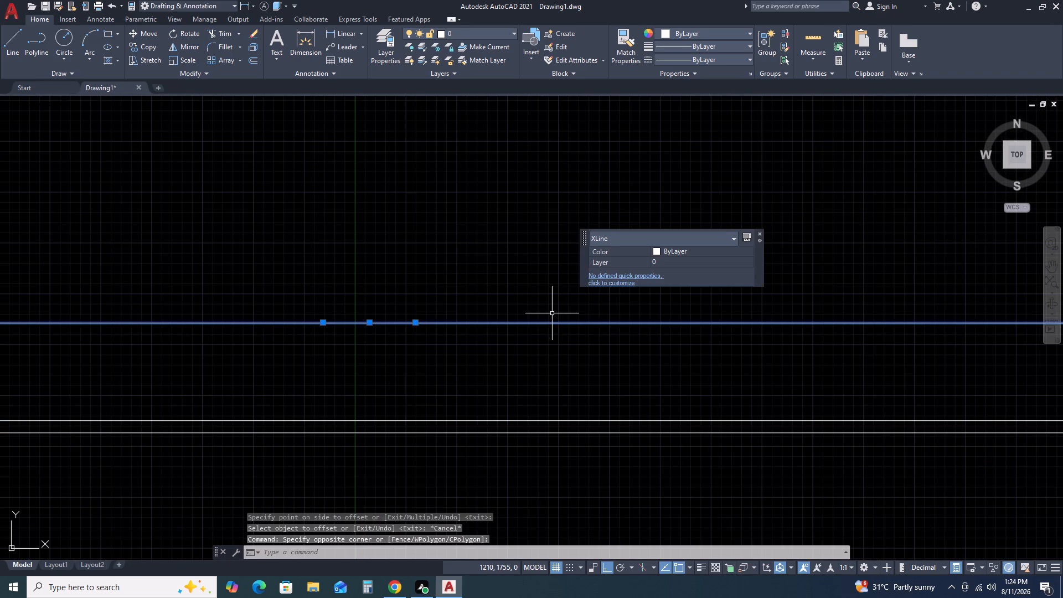
text(O)
key(space)
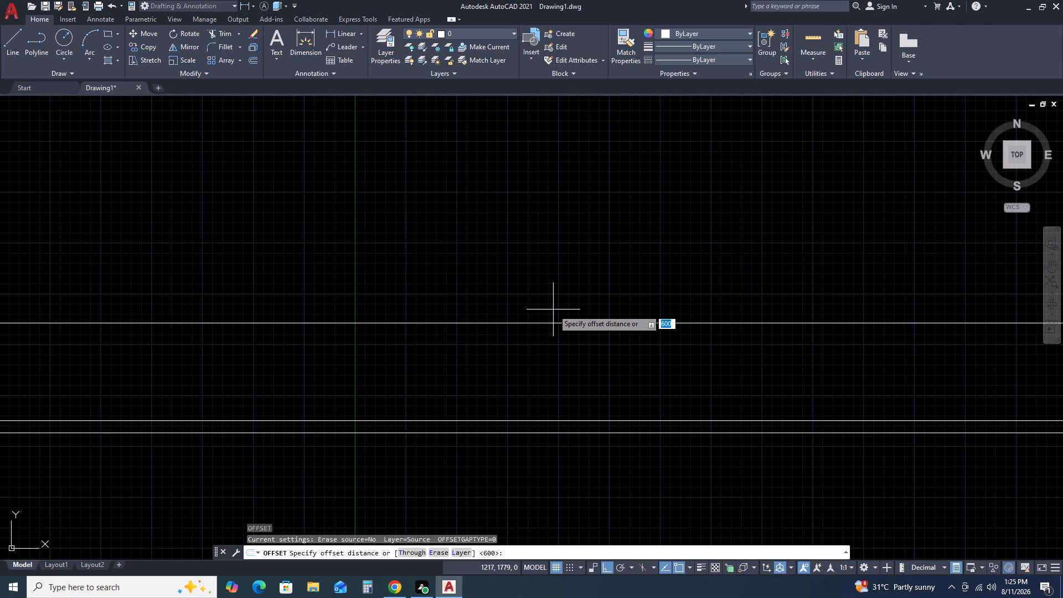
text(600)
key(space)
click(550, 282)
key(Escape)
Offset the topmost construction line 760 mm upward and end the Offset command.
drag(555, 240, 550, 229)
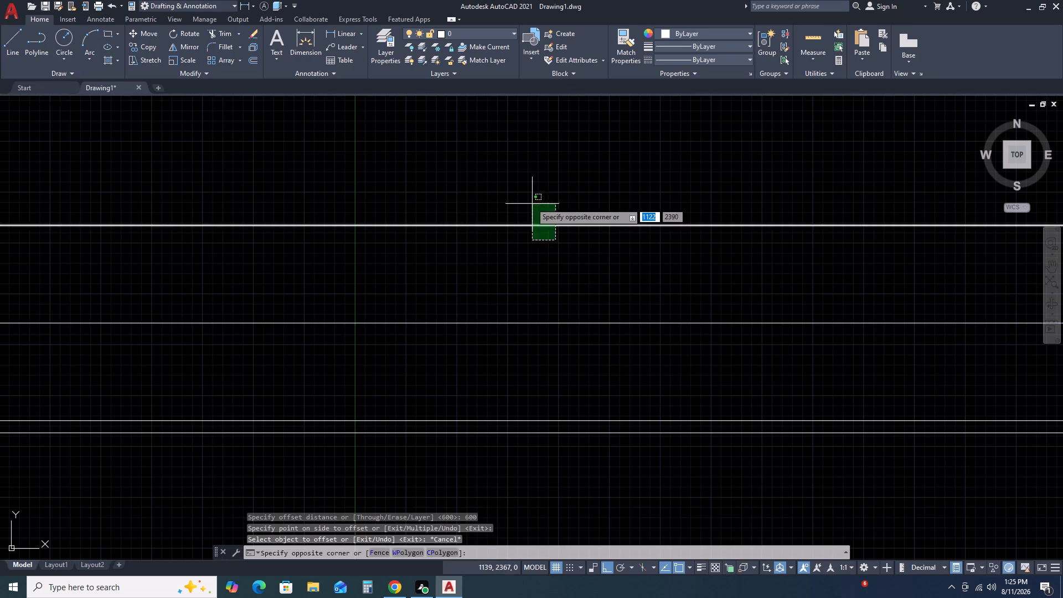
click(513, 195)
text(O)
key(space)
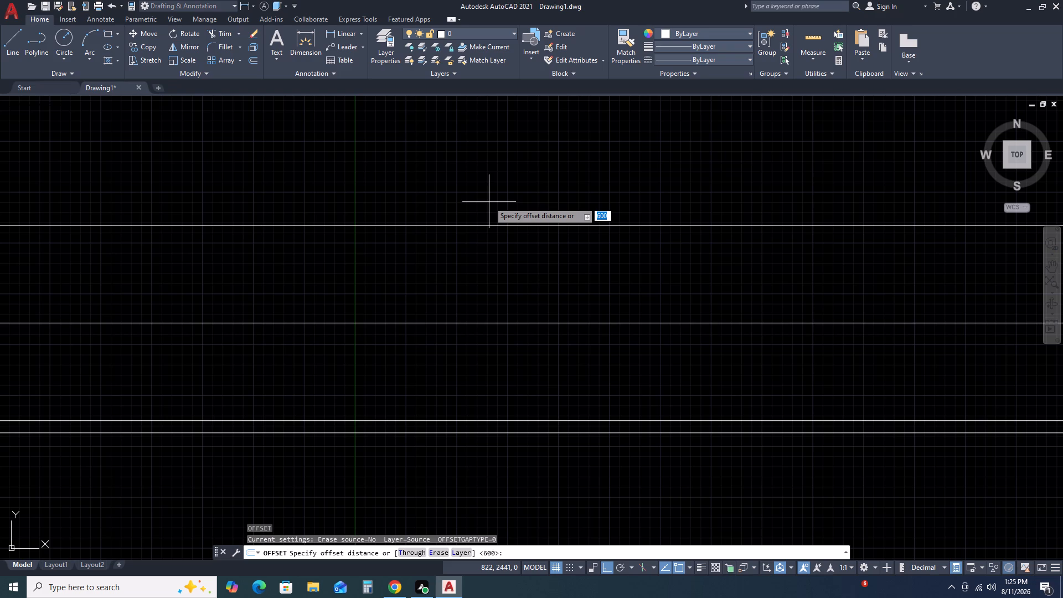
text(760)
key(space)
scroll(488, 204, down, 1)
click(479, 178)
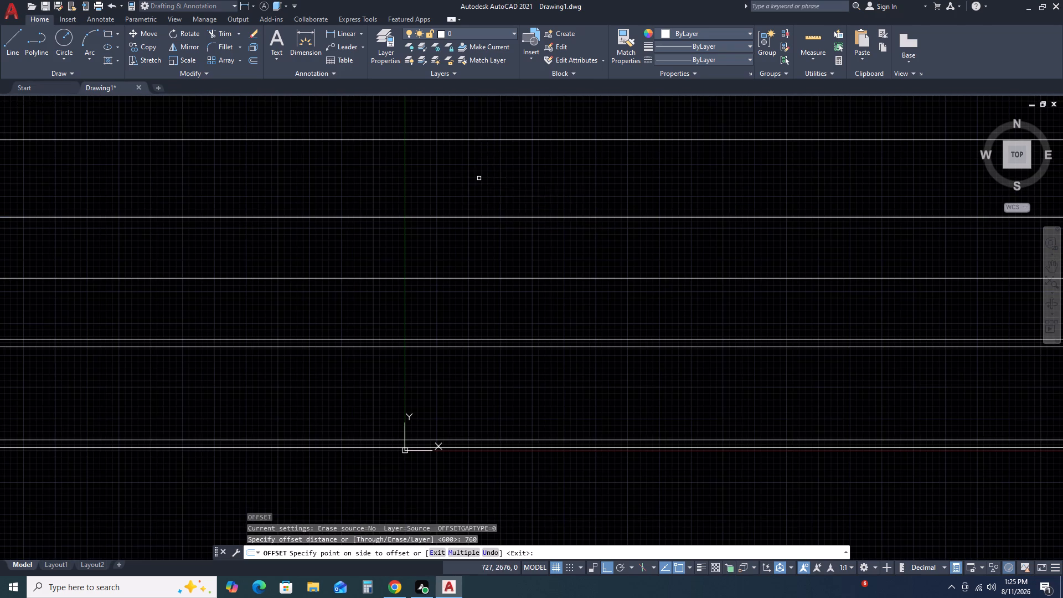
scroll(485, 174, down, 3)
middle_drag(476, 190, 424, 254)
scroll(474, 211, up, 2)
key(Escape)
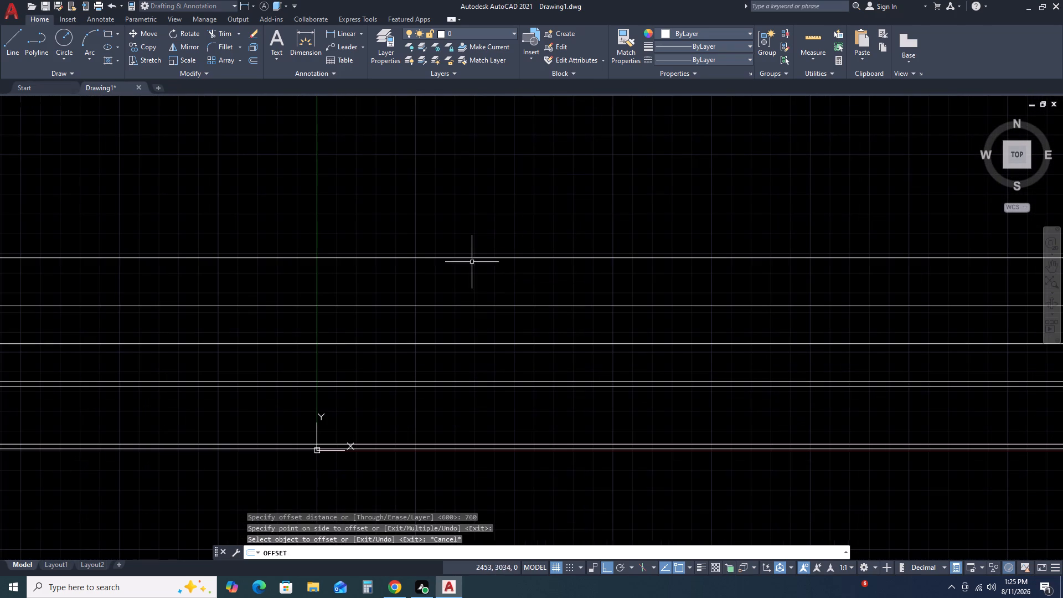
Offset the topmost construction line 325 mm upward and end the Offset command.
click(500, 270)
click(480, 237)
text(O)
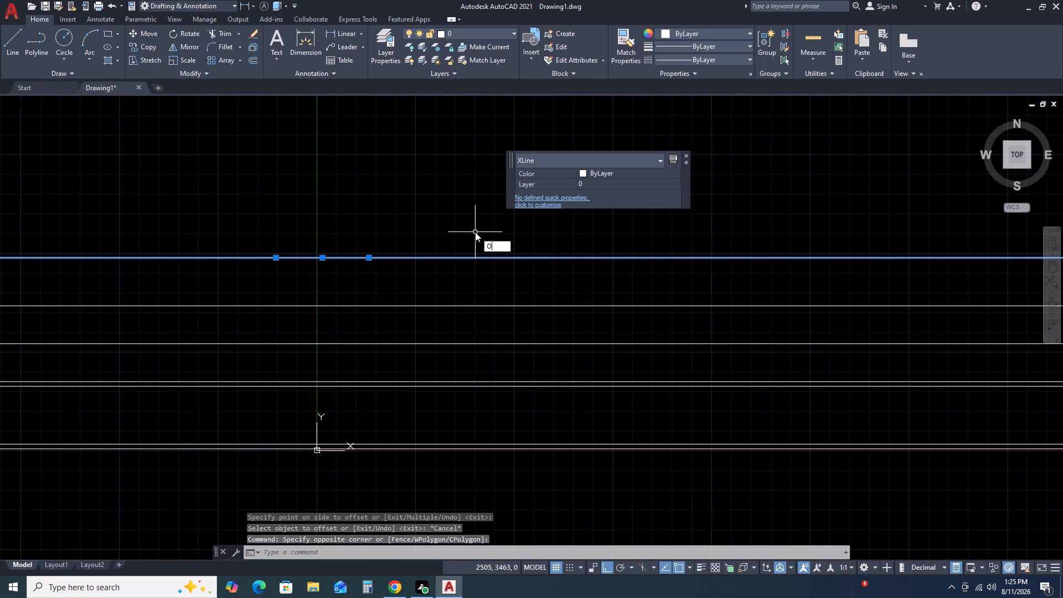
key(space)
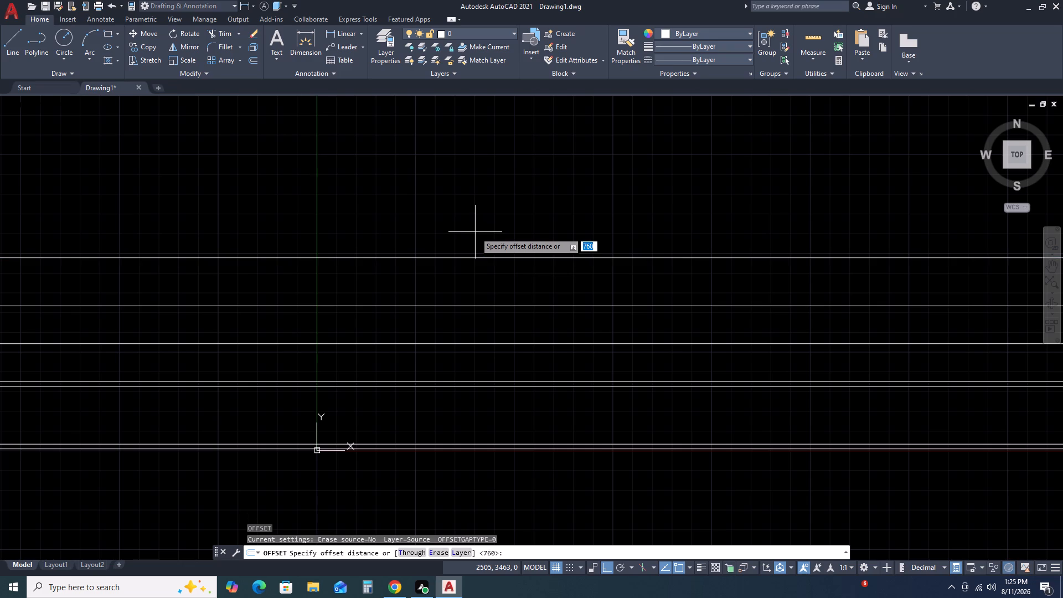
text(325)
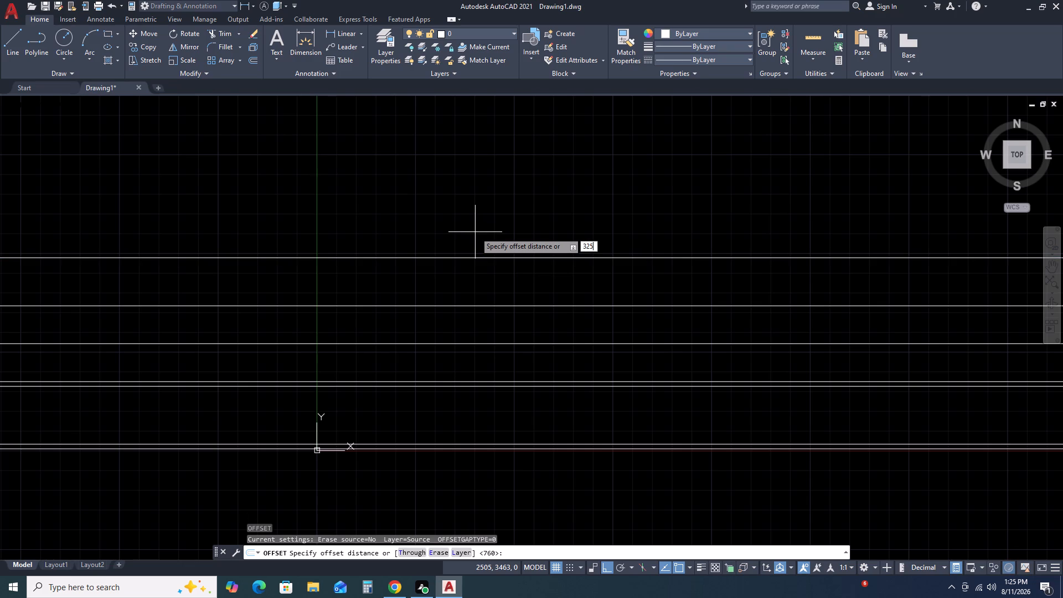
key(space)
click(478, 223)
key(Escape)
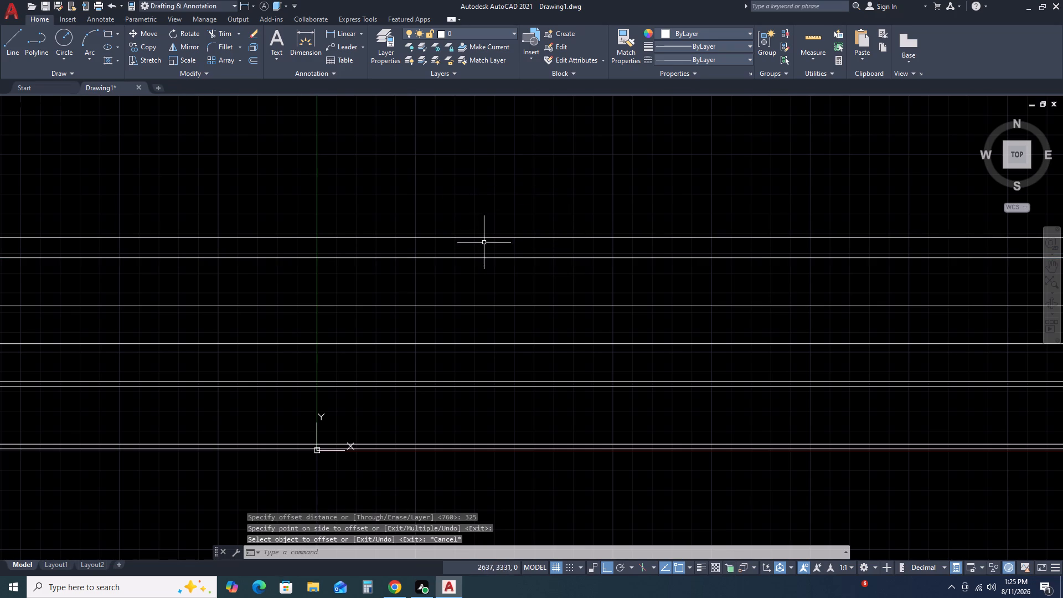
Offset the topmost construction line 125 mm upward and end the Offset command.
click(484, 246)
click(472, 224)
text(O)
key(space)
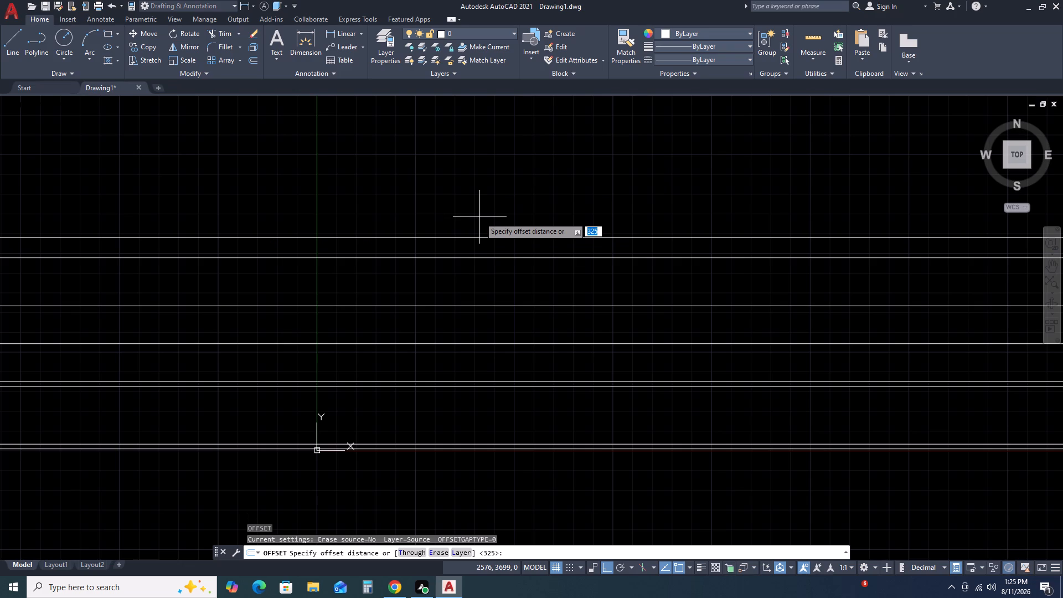
text(125)
key(space)
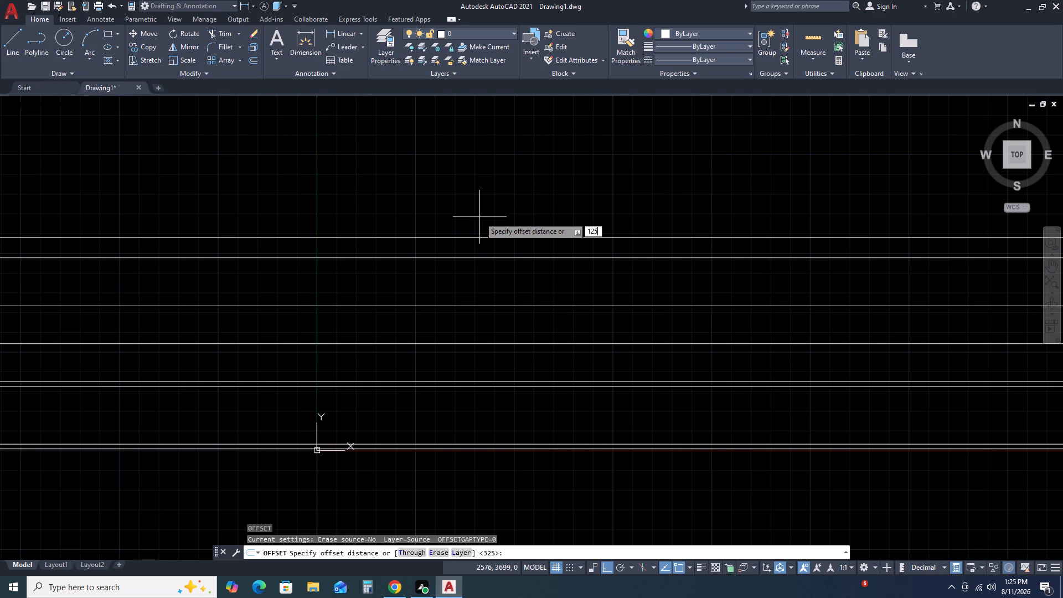
click(479, 217)
key(Escape)
Draw one vertical construction line across the horizontal level lines, well to the positive X side of the origin.
scroll(473, 236, down, 2)
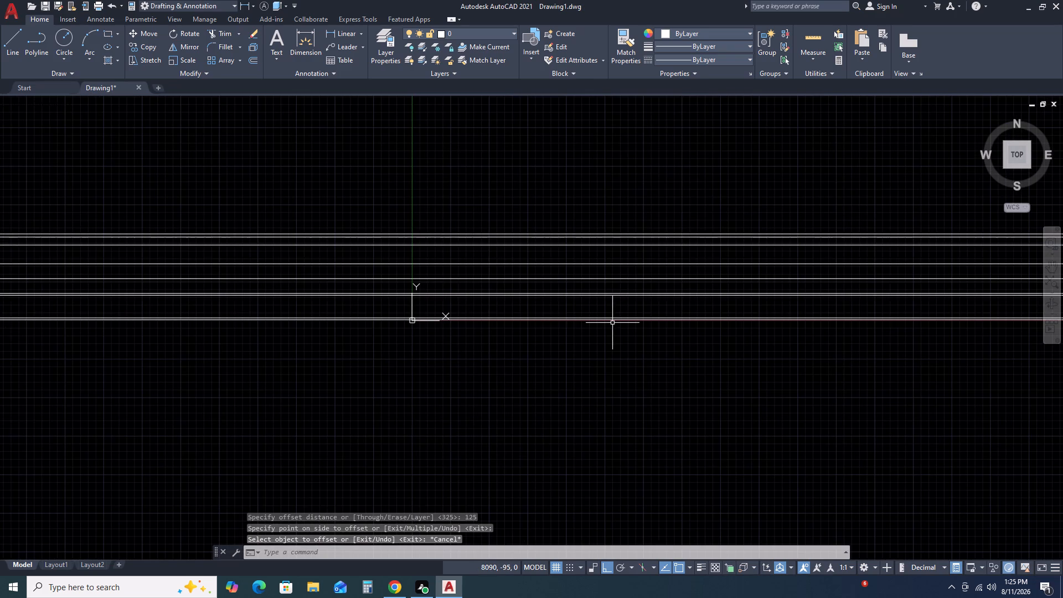
key(x)
key(l)
key(space)
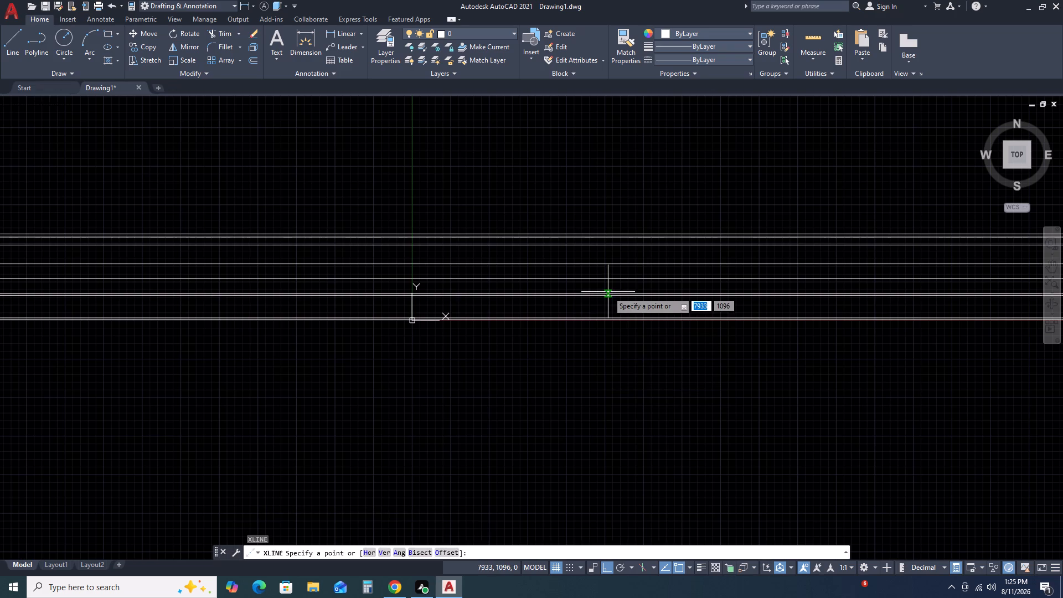
key(v)
key(space)
click(727, 292)
key(Escape)
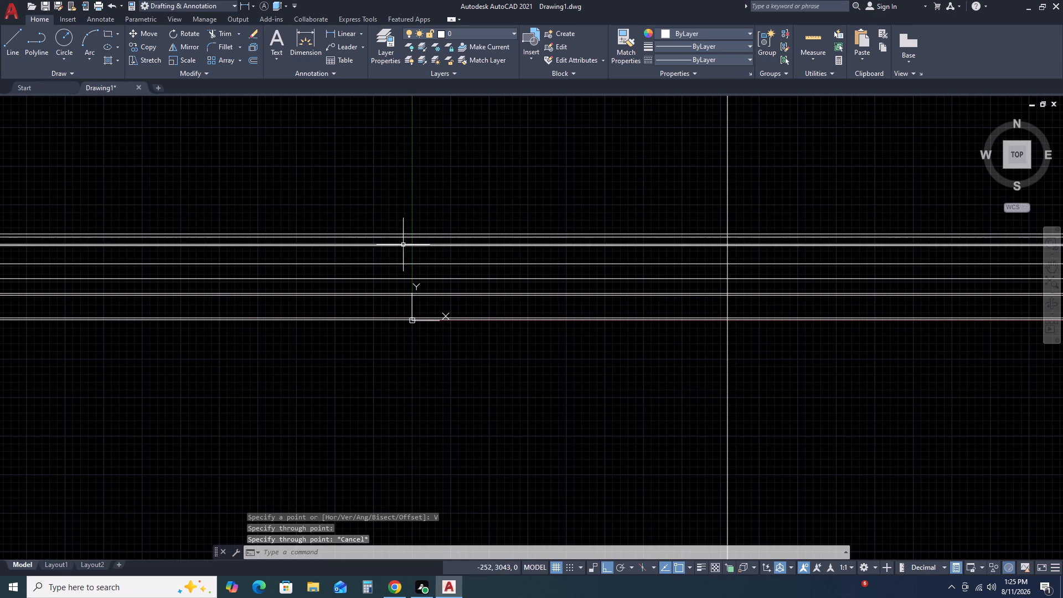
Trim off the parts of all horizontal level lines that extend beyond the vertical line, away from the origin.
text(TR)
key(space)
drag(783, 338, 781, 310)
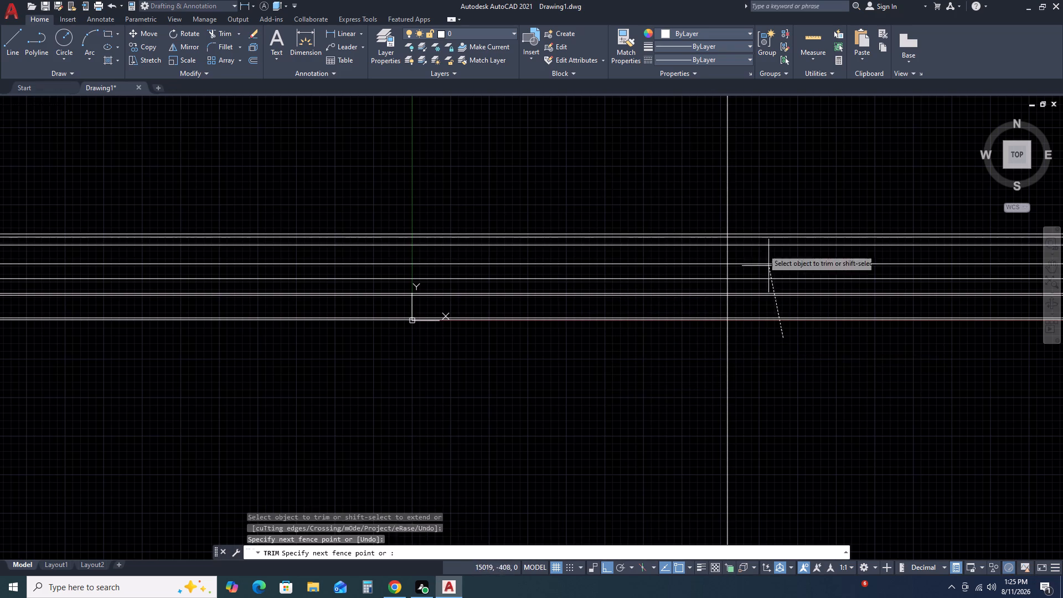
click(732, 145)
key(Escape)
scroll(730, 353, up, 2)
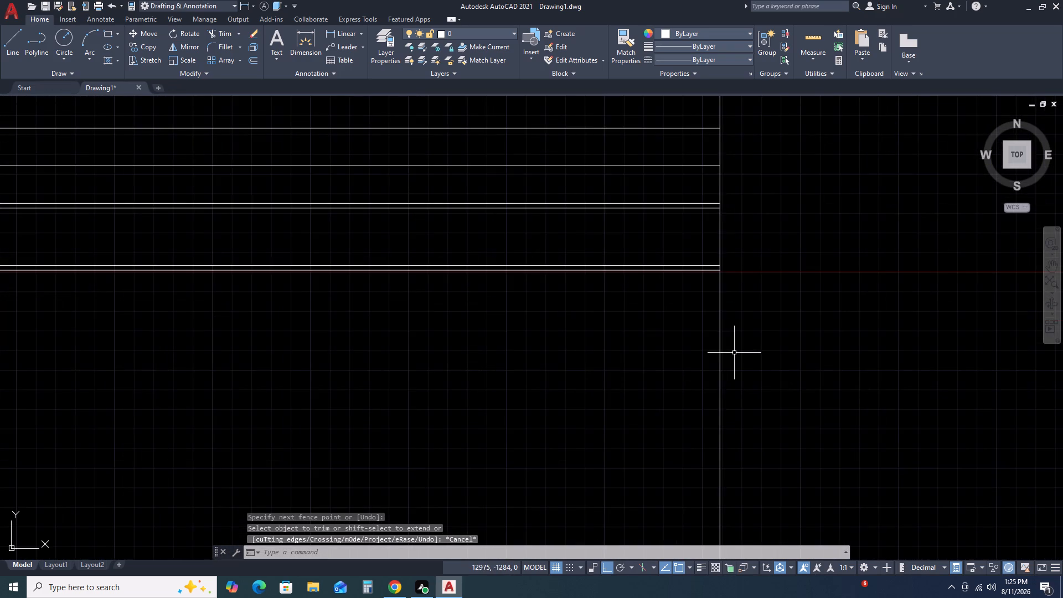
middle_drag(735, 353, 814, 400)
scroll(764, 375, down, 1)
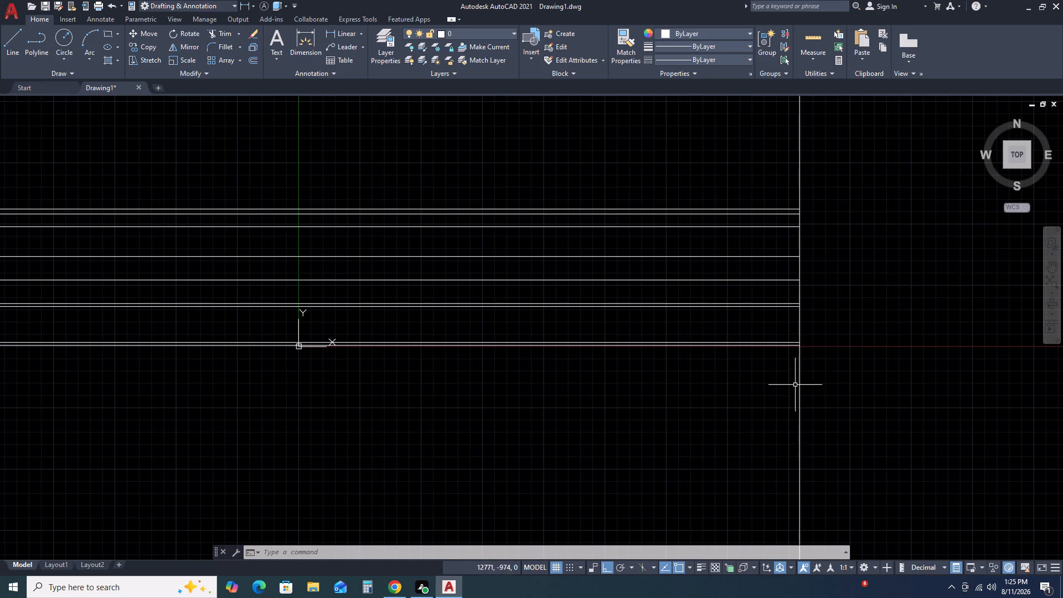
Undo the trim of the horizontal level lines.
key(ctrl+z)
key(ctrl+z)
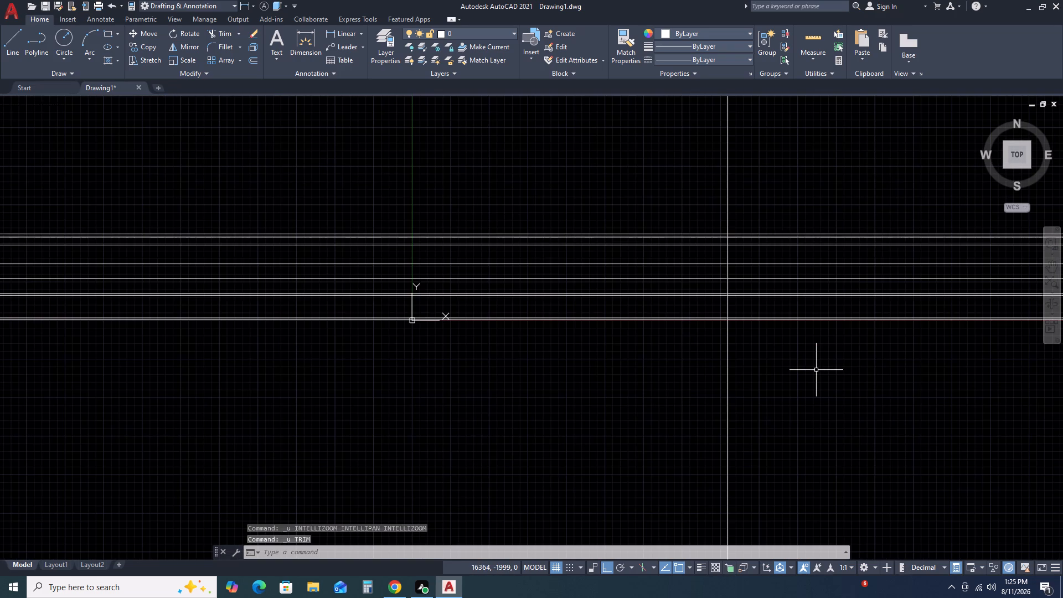
Trim off the parts of all horizontal level lines on the origin side of the vertical construction line.
scroll(907, 289, up, 2)
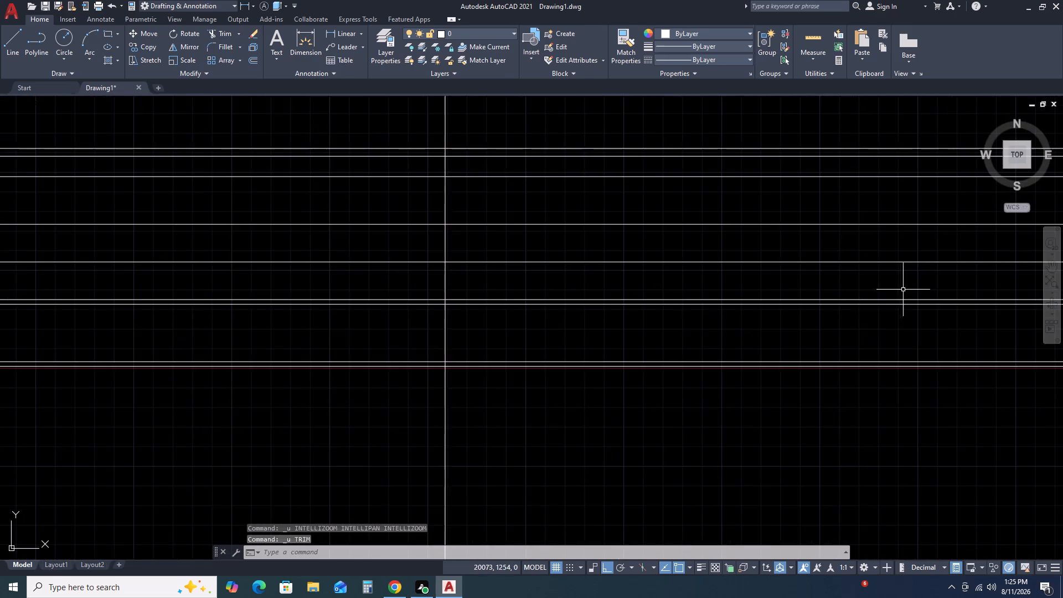
middle_drag(899, 304, 781, 314)
middle_click(781, 314)
text(TR)
key(space)
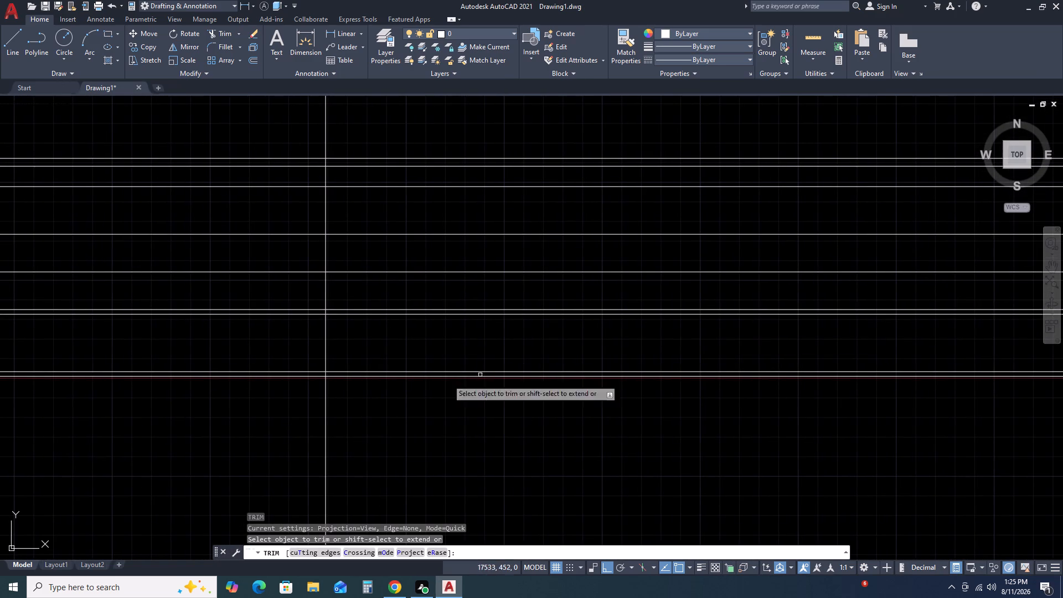
drag(167, 426, 168, 391)
click(158, 74)
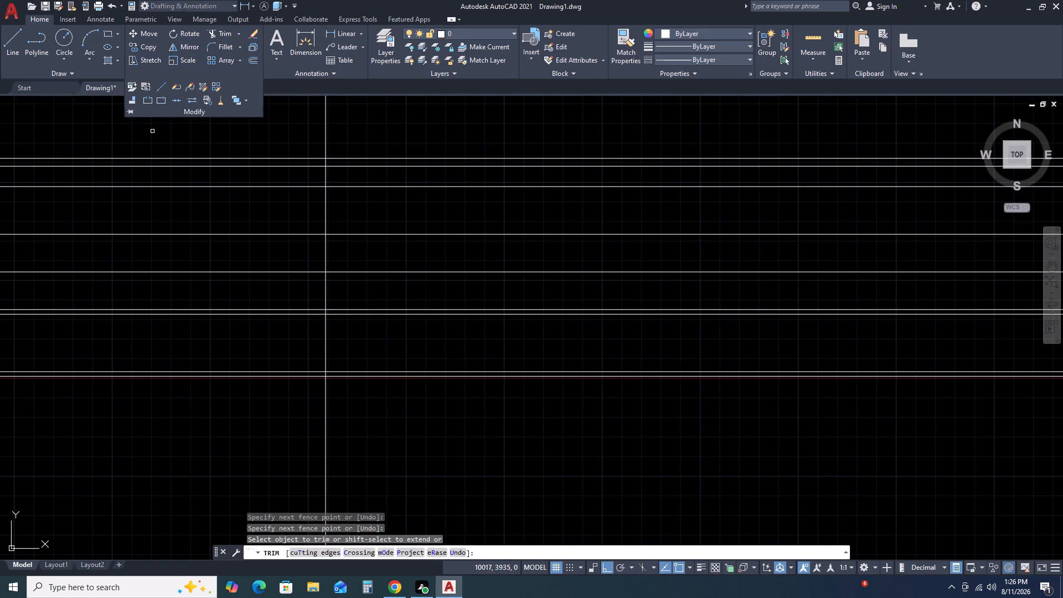
click(110, 132)
drag(128, 129, 126, 137)
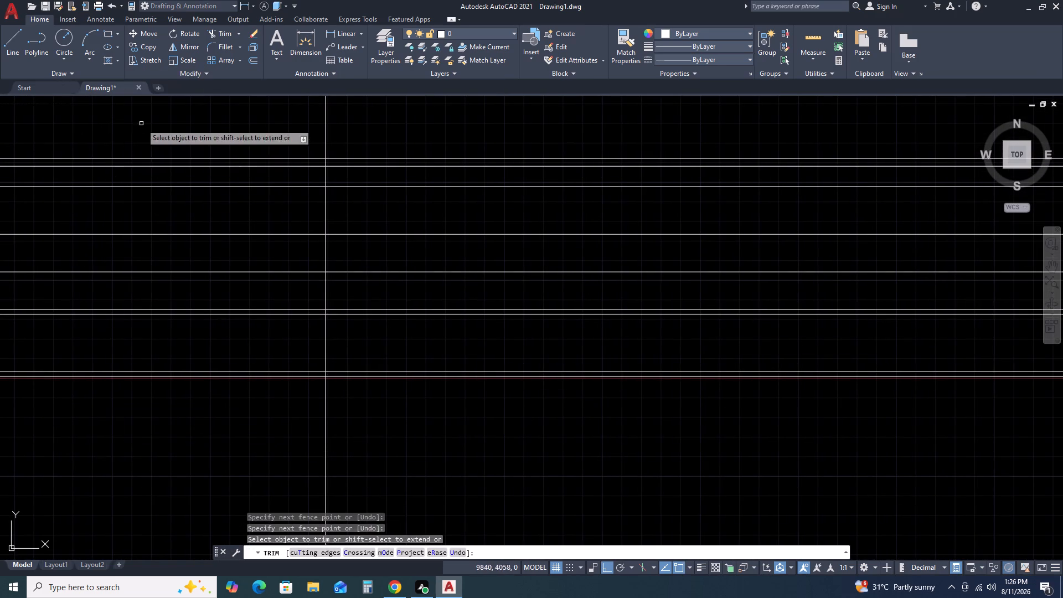
click(141, 123)
click(96, 424)
key(Escape)
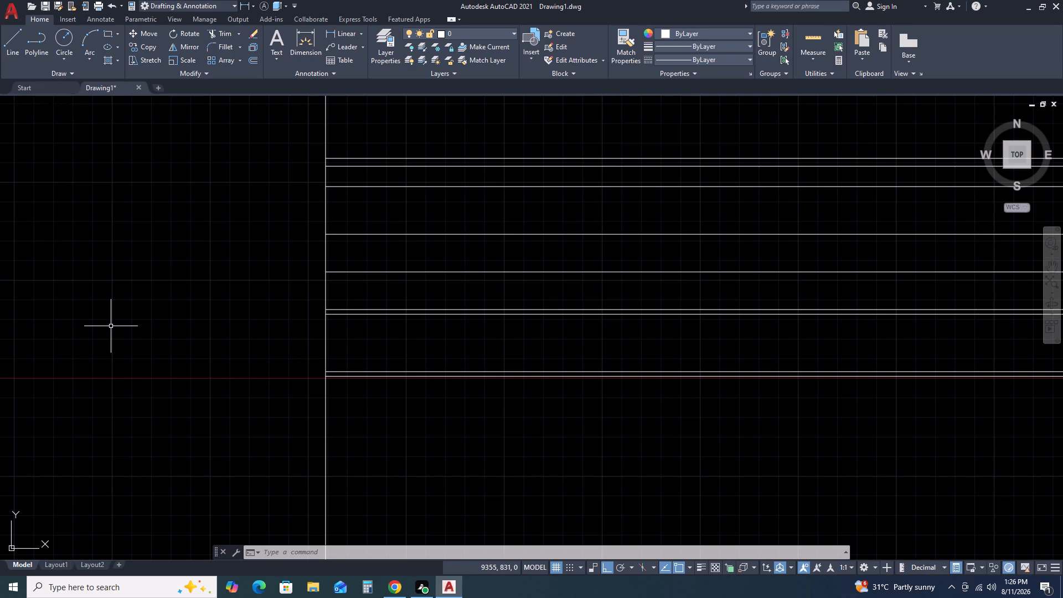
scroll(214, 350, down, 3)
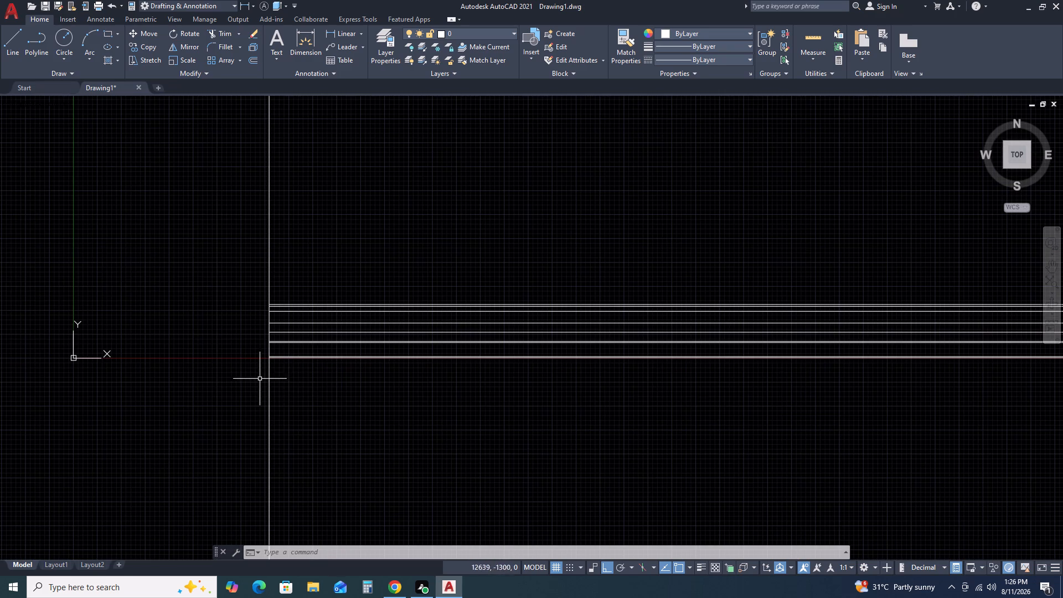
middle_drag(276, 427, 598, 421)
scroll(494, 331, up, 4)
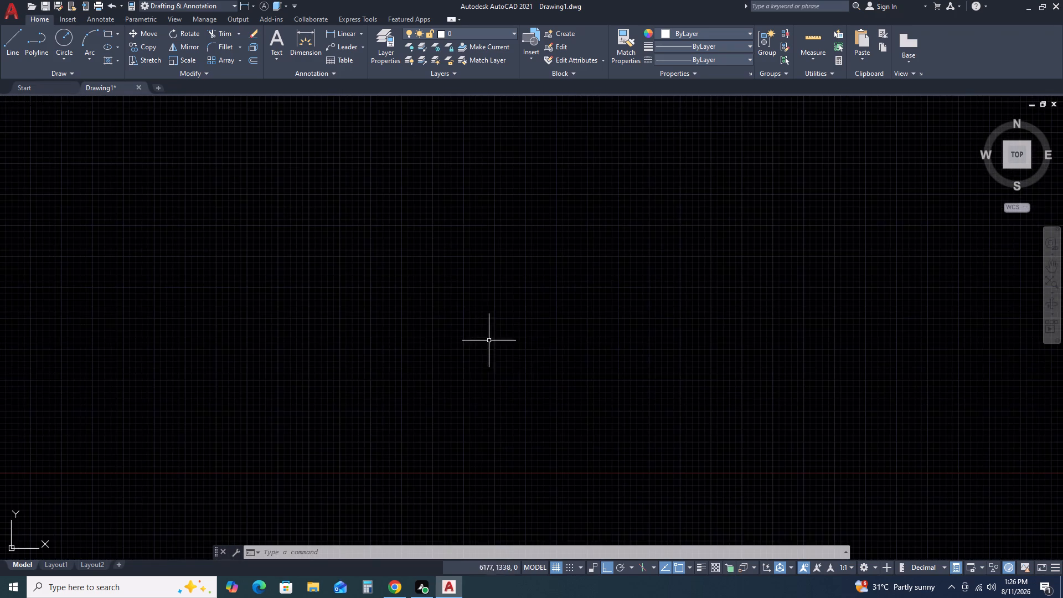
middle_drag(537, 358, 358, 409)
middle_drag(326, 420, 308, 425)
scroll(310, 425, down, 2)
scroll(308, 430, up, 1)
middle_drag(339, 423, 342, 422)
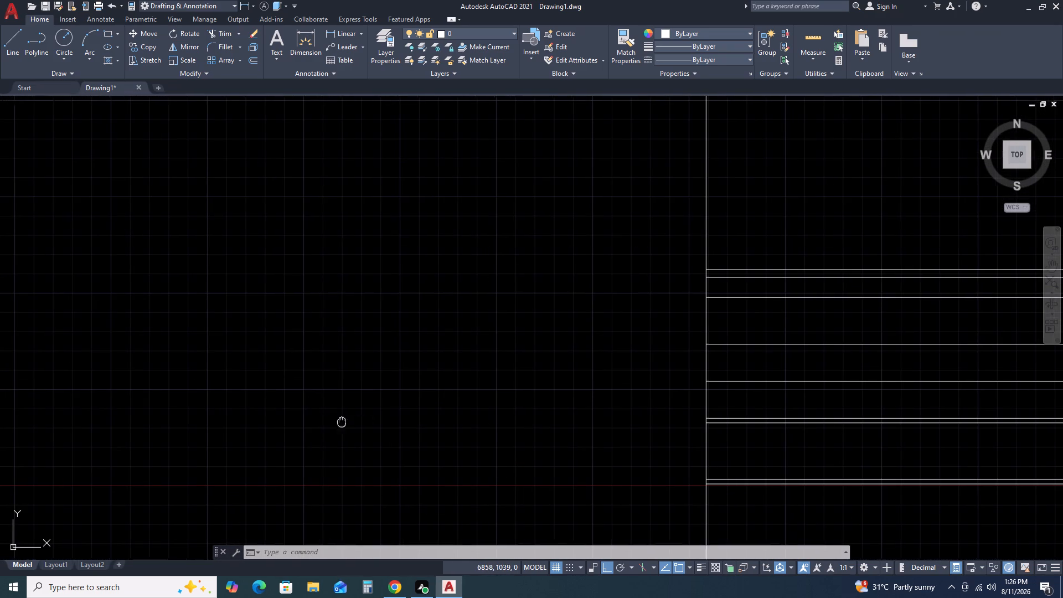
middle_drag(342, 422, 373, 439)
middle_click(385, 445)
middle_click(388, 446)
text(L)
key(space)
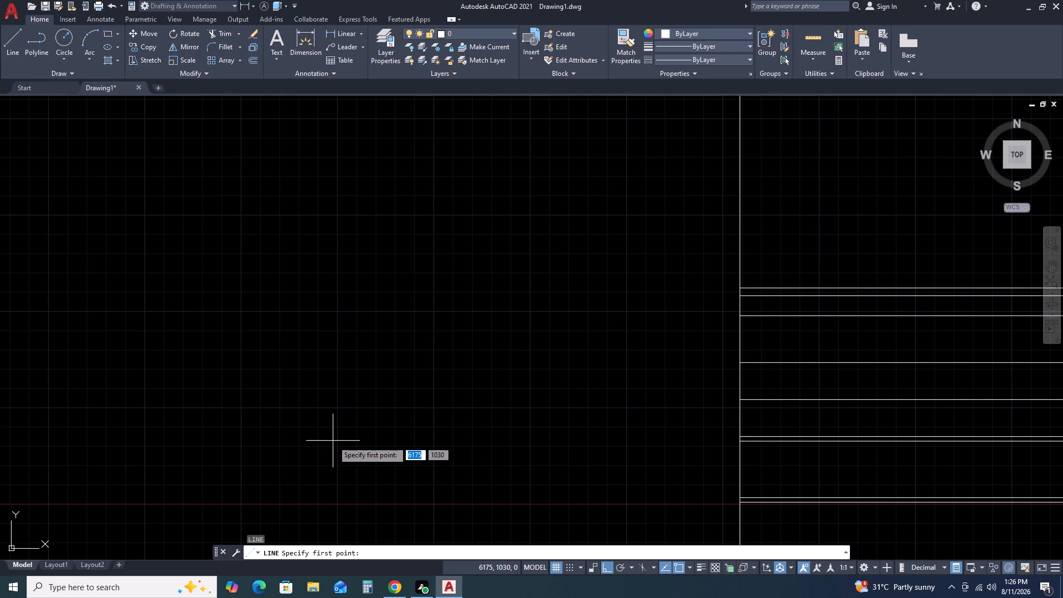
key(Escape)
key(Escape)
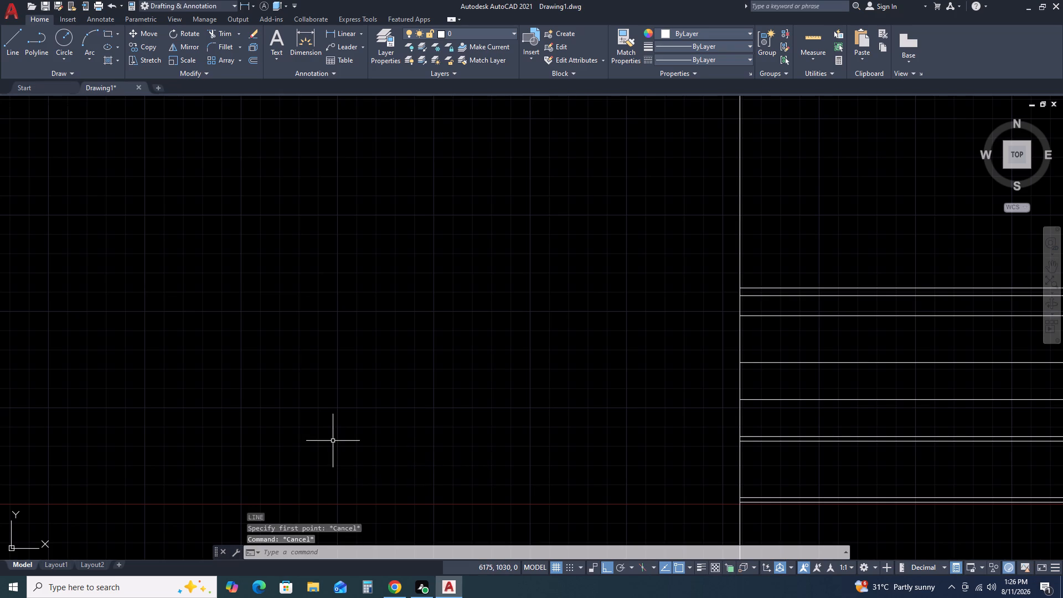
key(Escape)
Draw a rectangle 2950 mm long and 4500 mm wide in the empty area between the origin and the vertical construction line.
text(REC)
key(space)
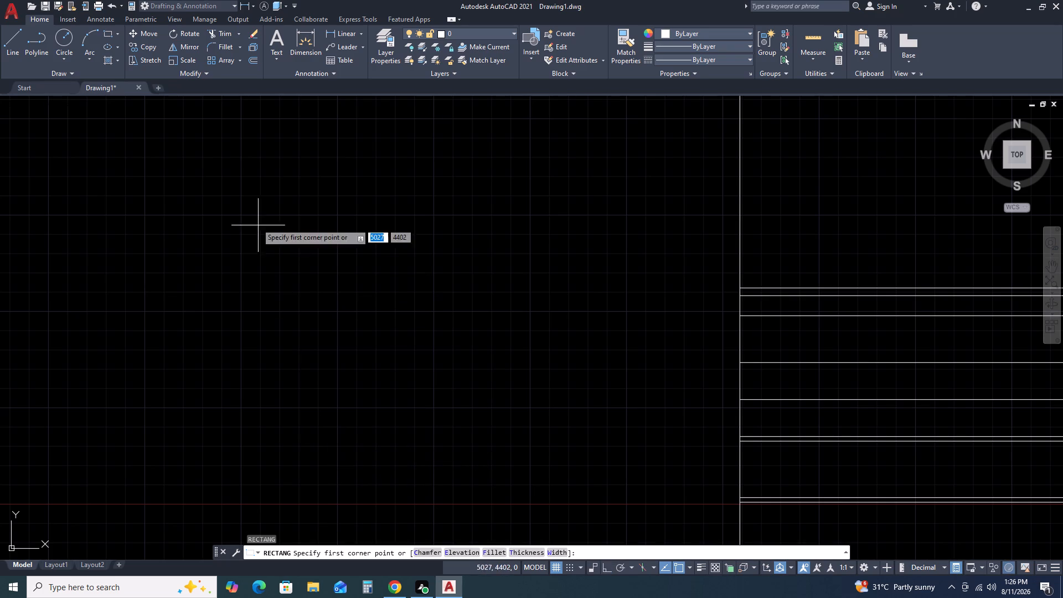
click(253, 189)
key(space)
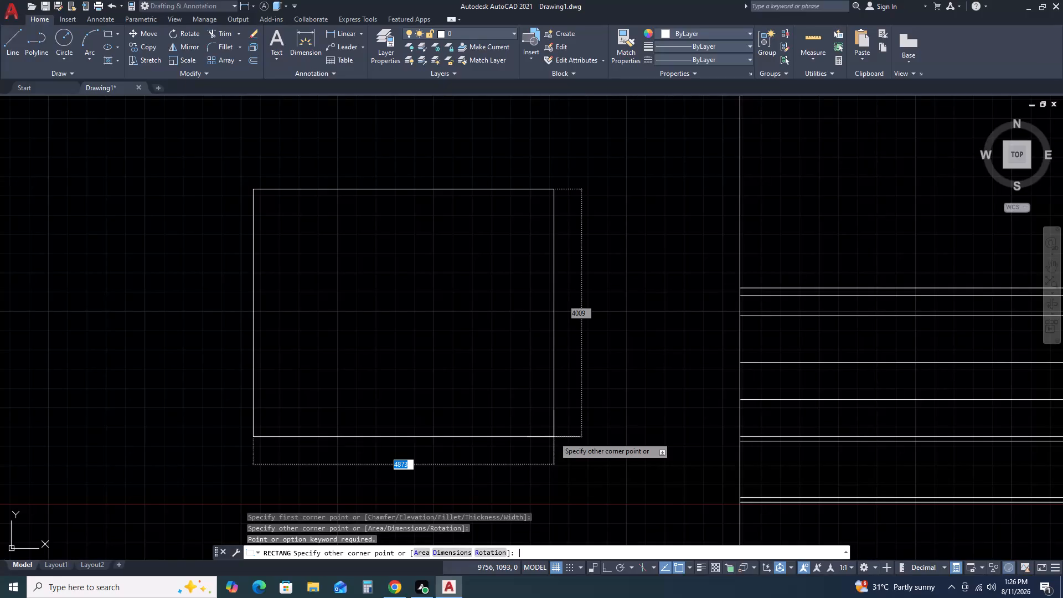
text(D)
key(space)
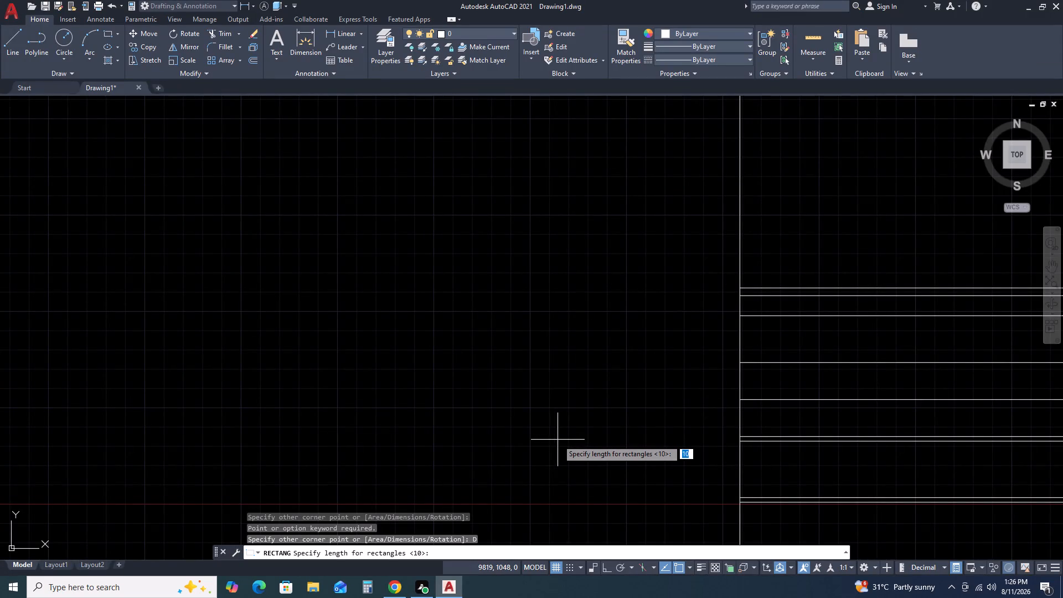
text(2950)
key(Return)
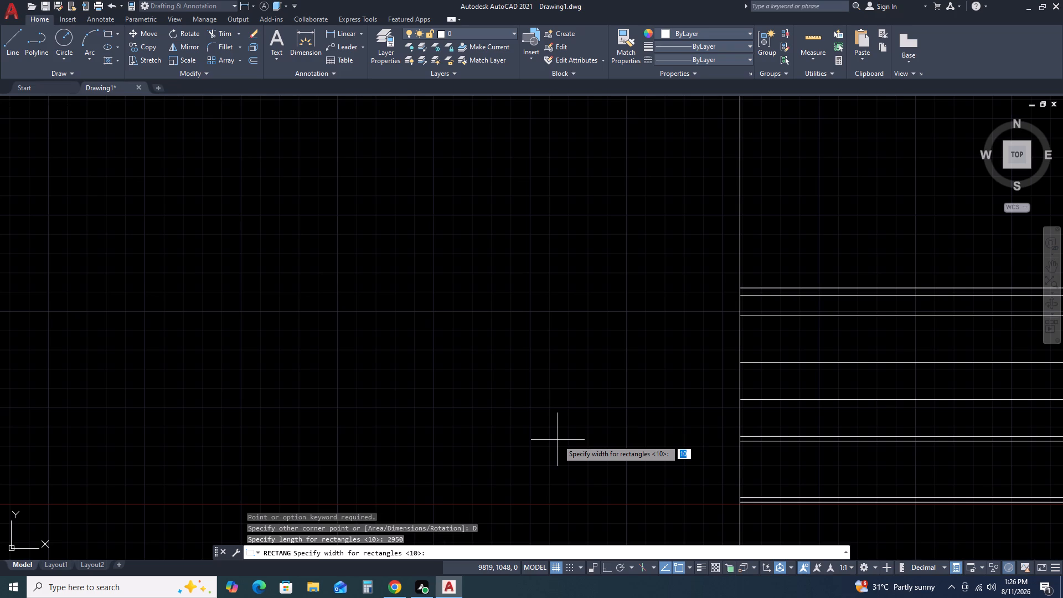
text(4500)
key(Return)
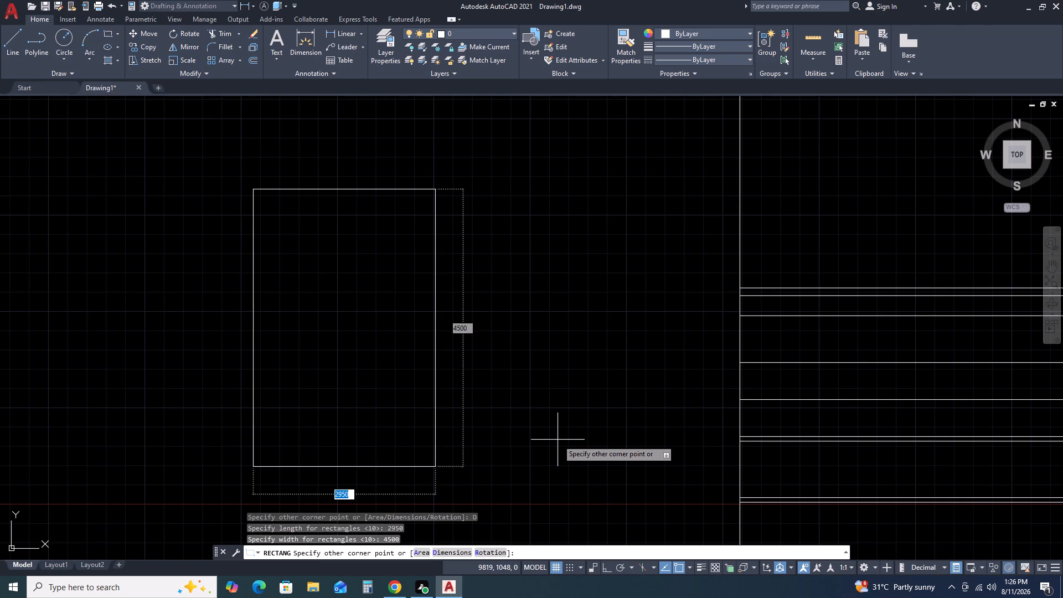
click(508, 440)
Move the rectangle by its lower-left corner horizontally closer to the vertical construction line, leaving a gap between them.
scroll(500, 476, down, 1)
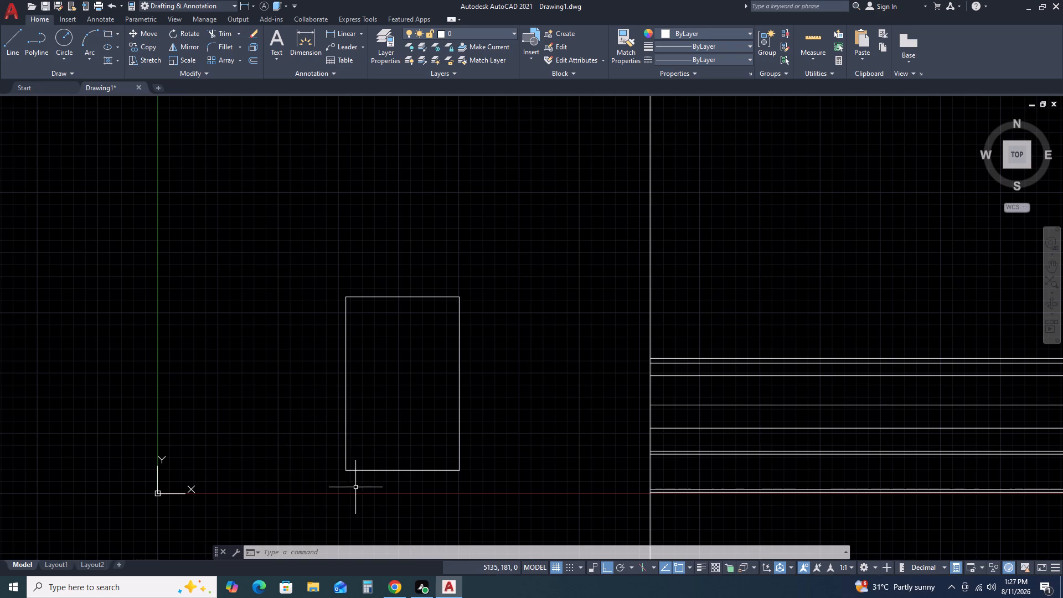
scroll(421, 429, up, 1)
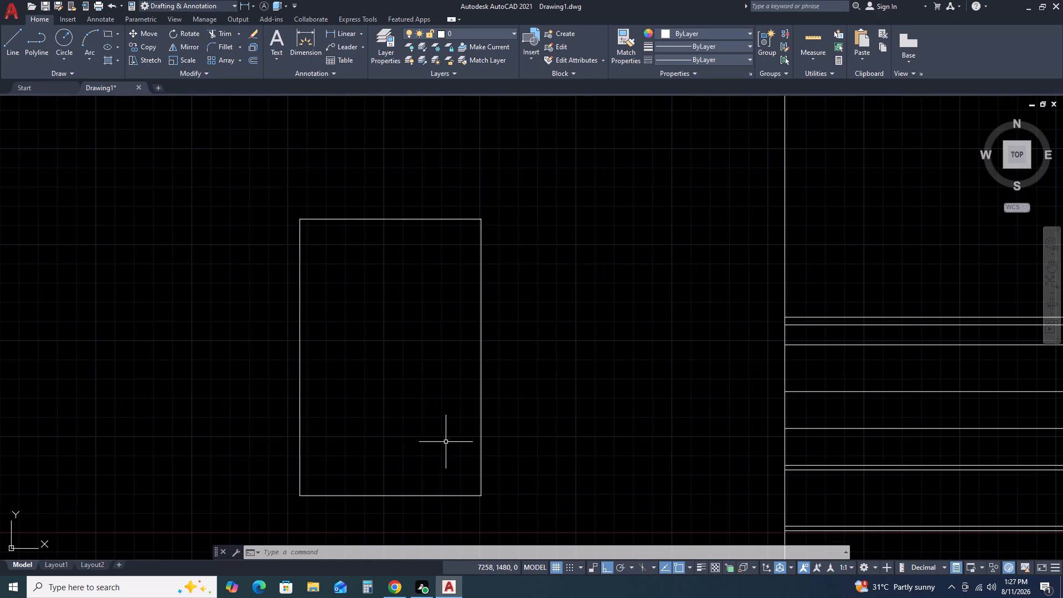
drag(496, 448, 482, 441)
click(462, 425)
text(M)
key(space)
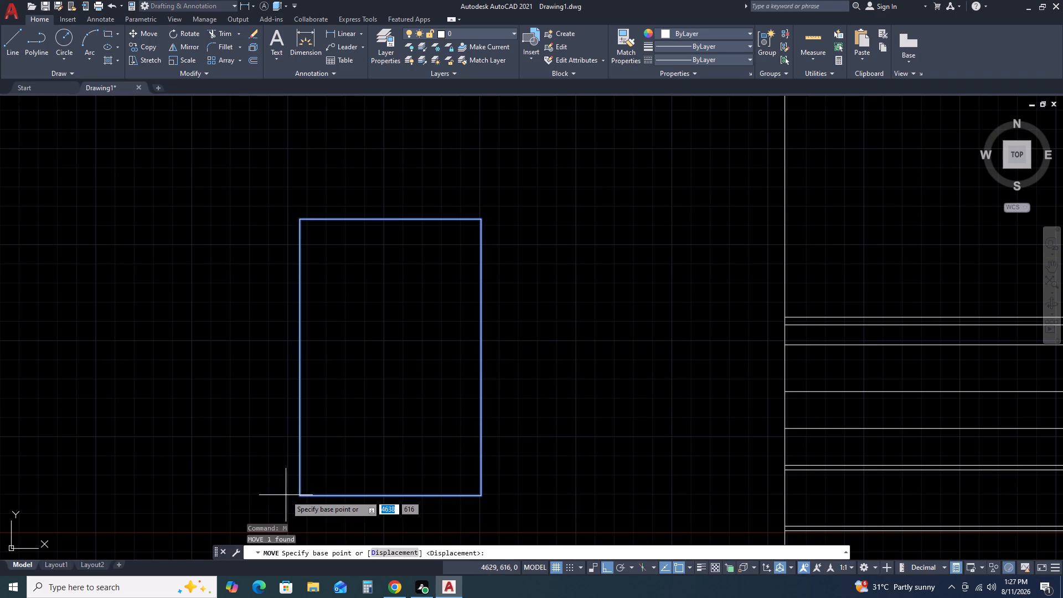
click(298, 496)
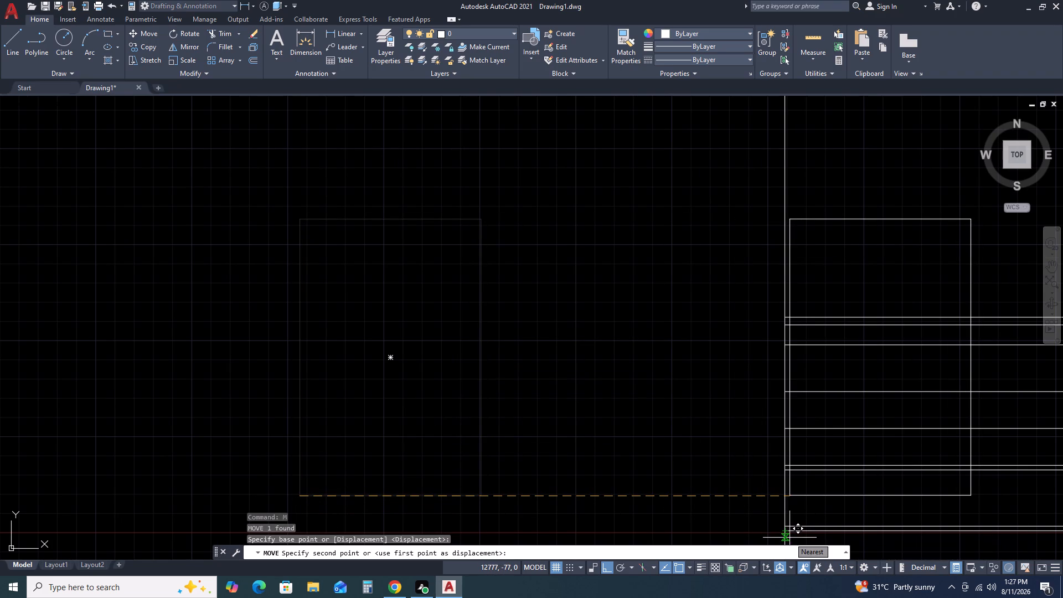
key(F8)
scroll(789, 533, down, 1)
middle_drag(790, 533, 681, 445)
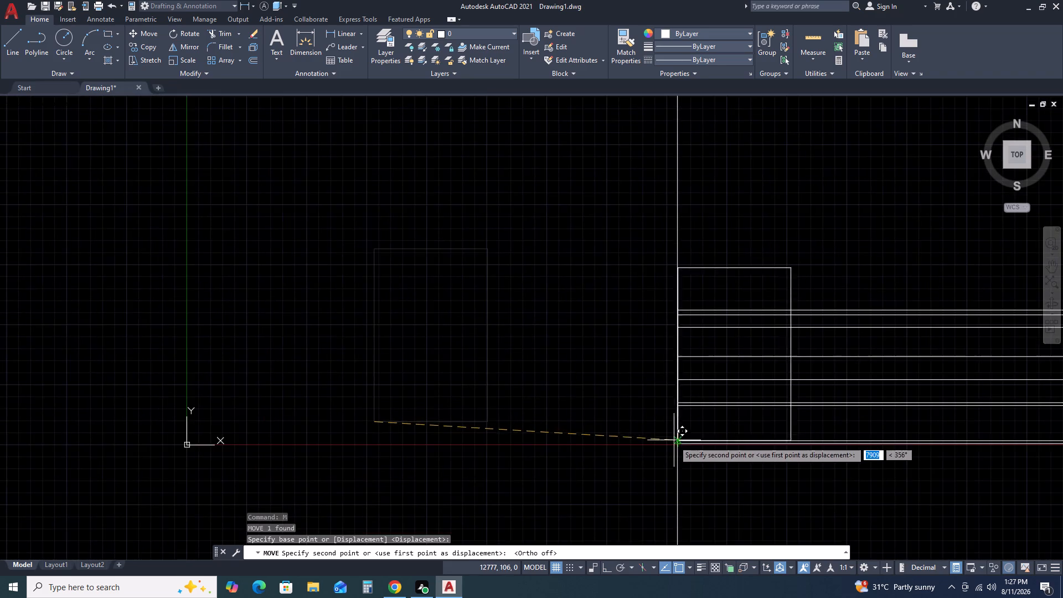
scroll(671, 448, up, 2)
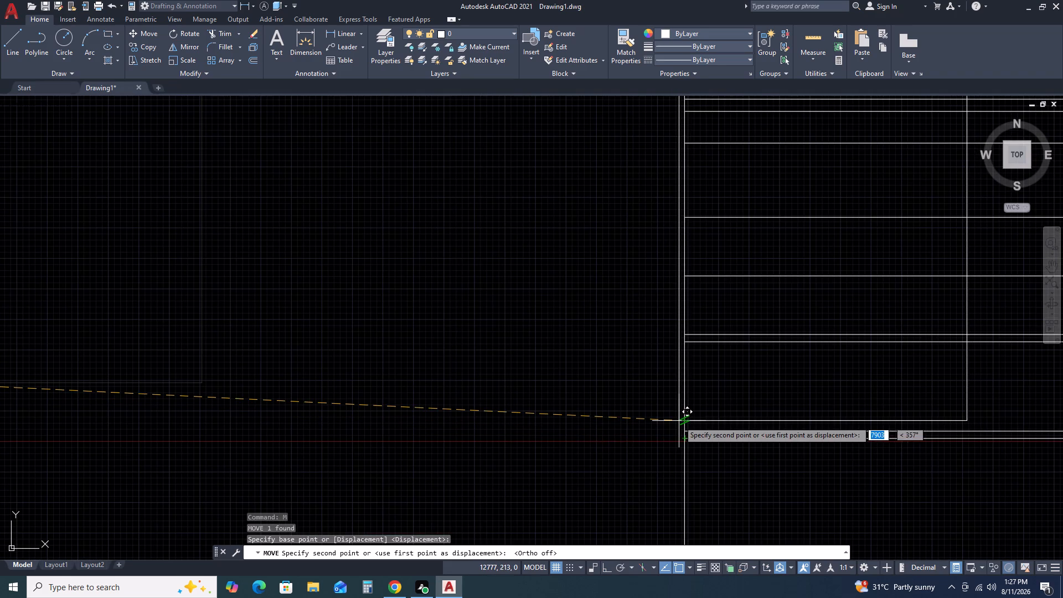
scroll(683, 440, down, 2)
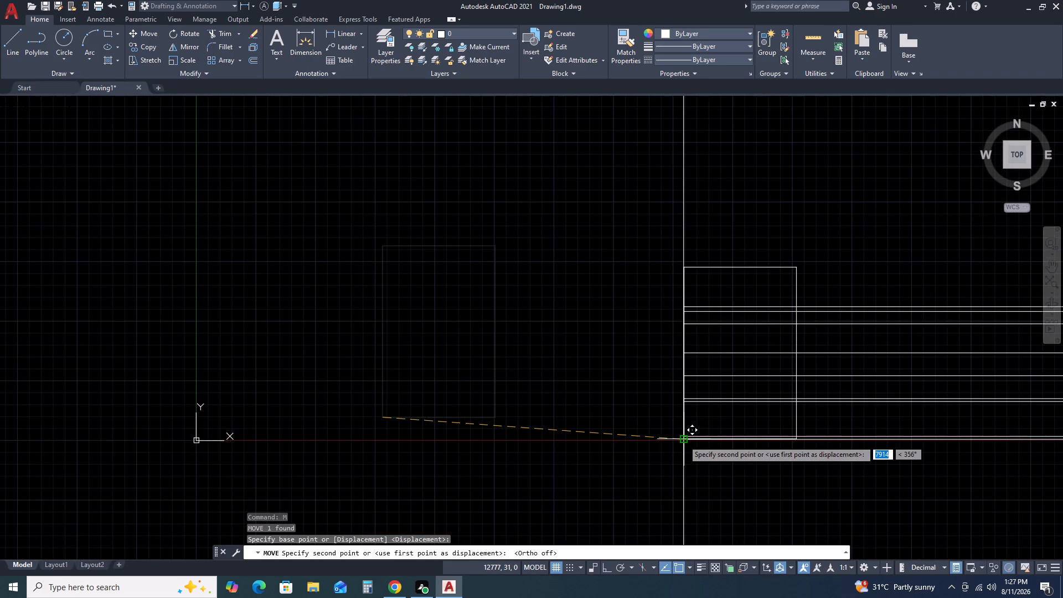
click(461, 417)
key(Escape)
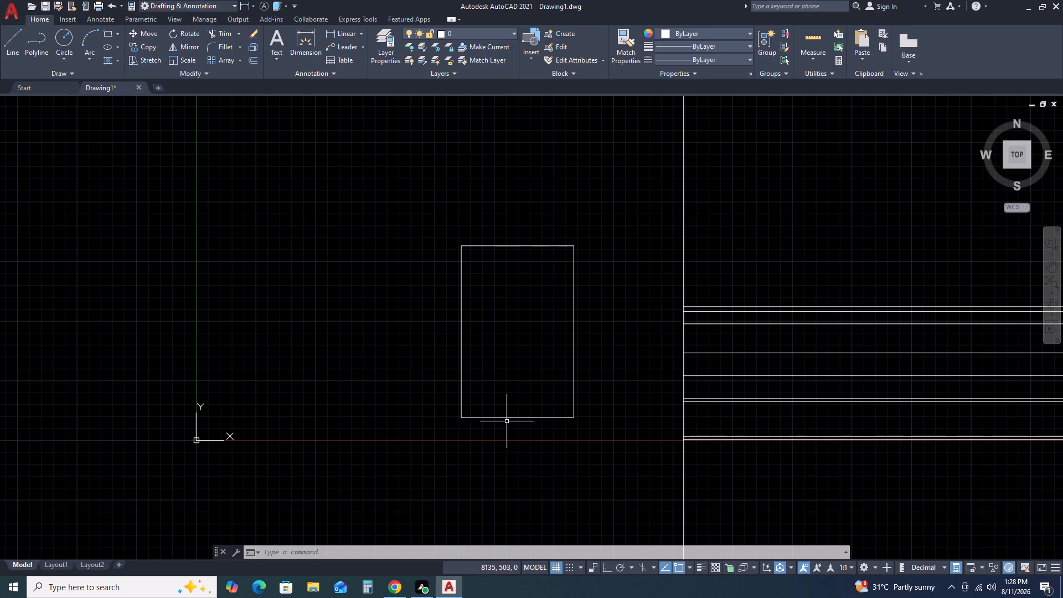
Draw a line along the rectangle's bottom edge from its lower-left corner to its lower-right corner.
key(l)
key(space)
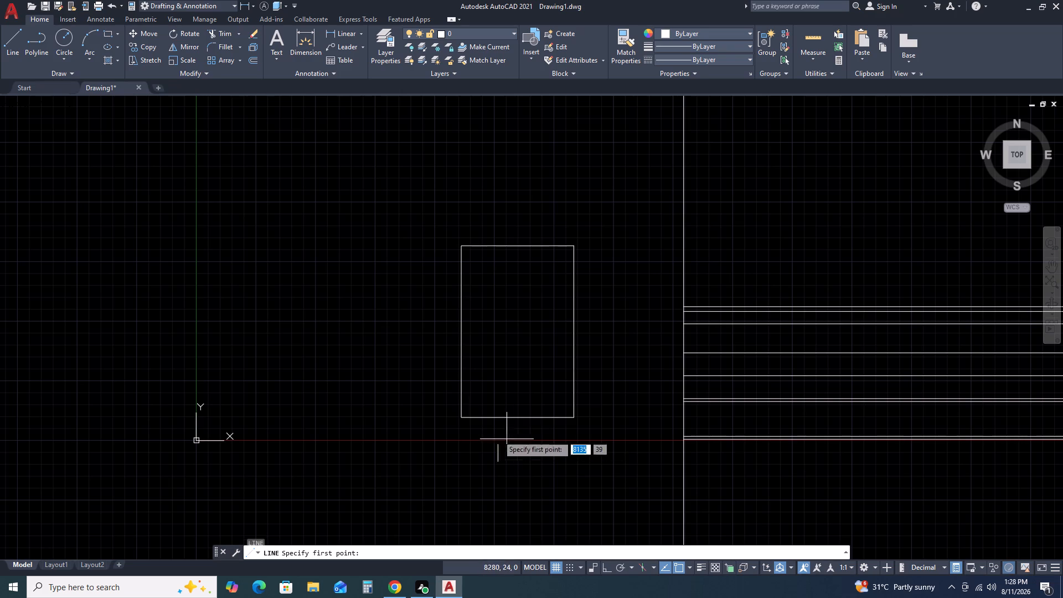
click(461, 420)
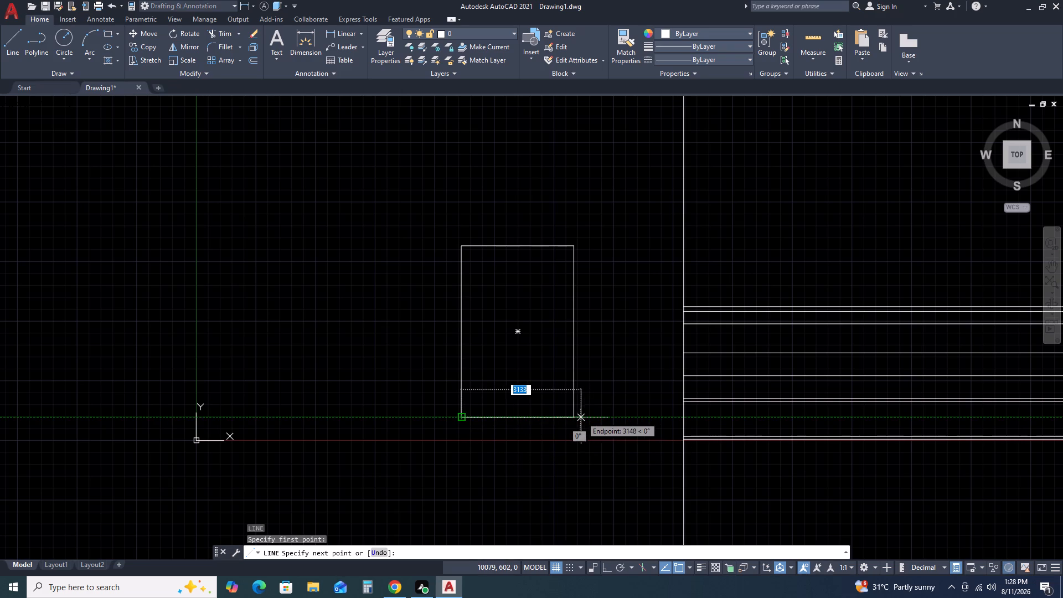
click(577, 418)
key(Escape)
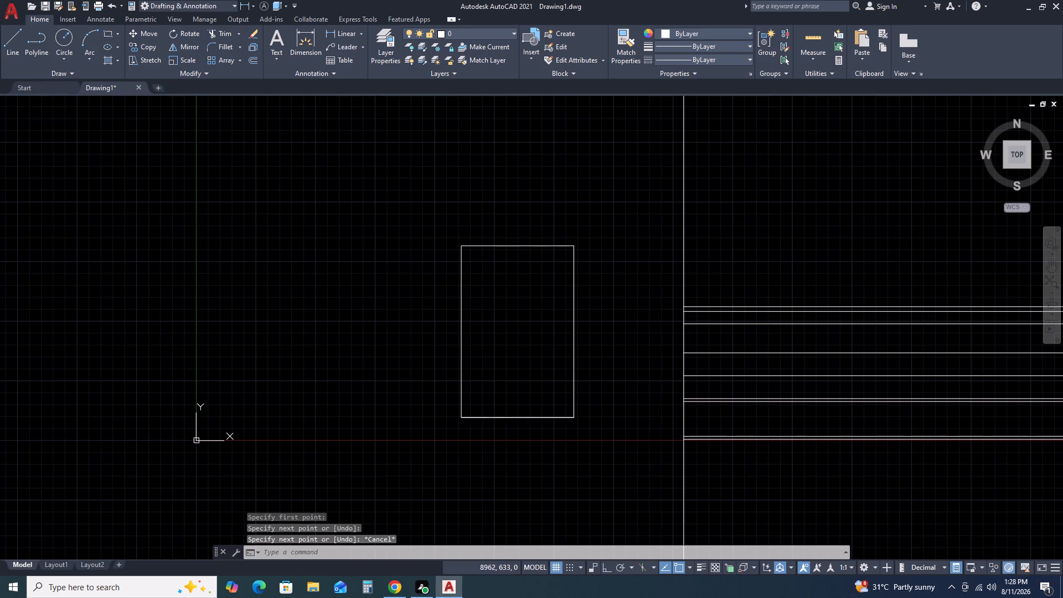
Offset the line on the rectangle's bottom edge 915 mm upward into the rectangle.
click(538, 416)
text(O)
key(space)
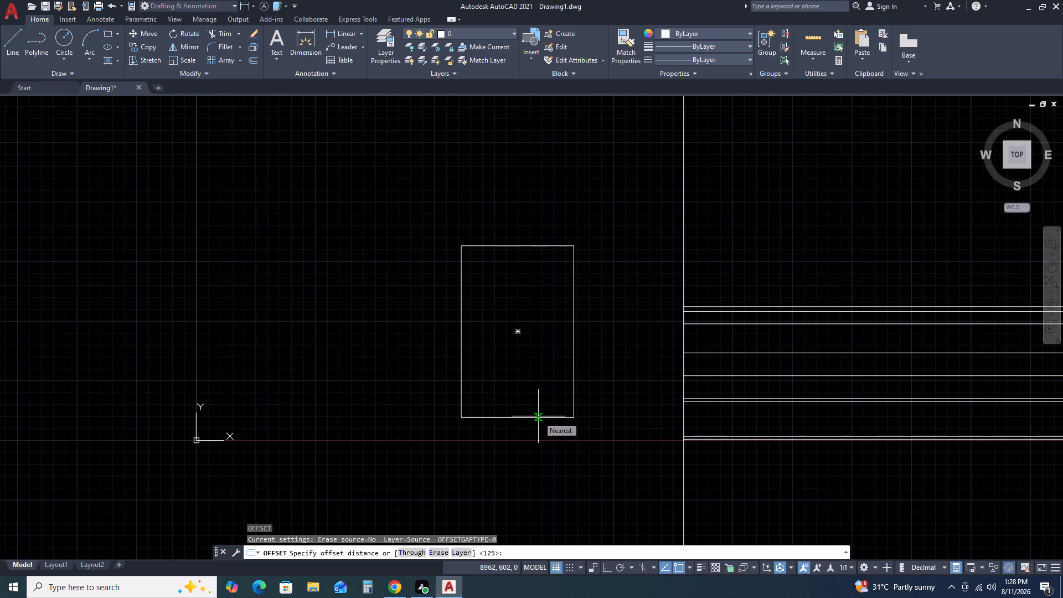
text(915)
key(space)
click(534, 391)
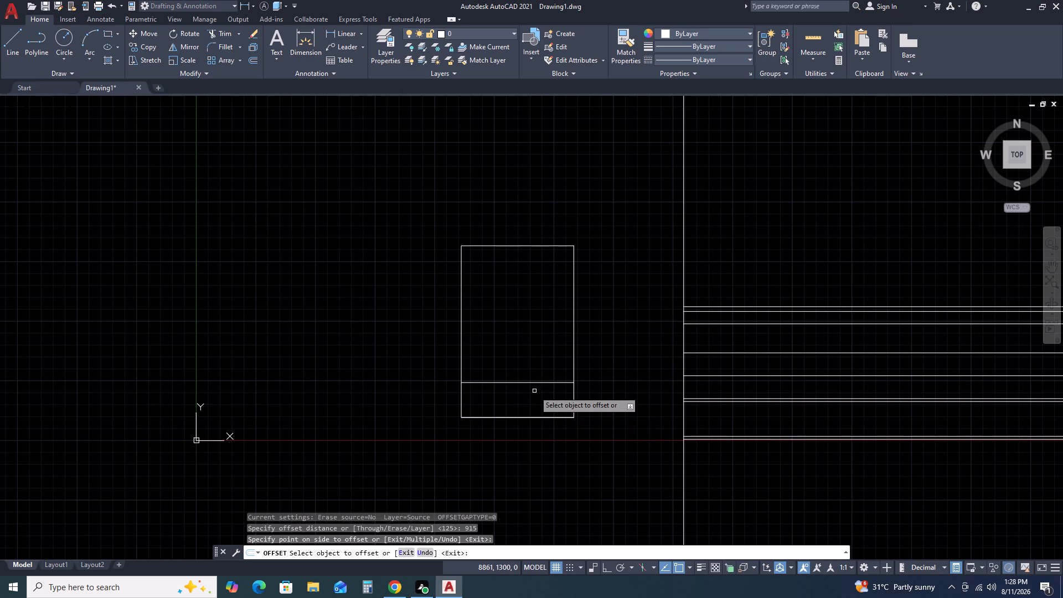
key(Escape)
Offset the horizontal line inside the rectangle 75 mm upward to form a double line.
click(534, 391)
click(529, 363)
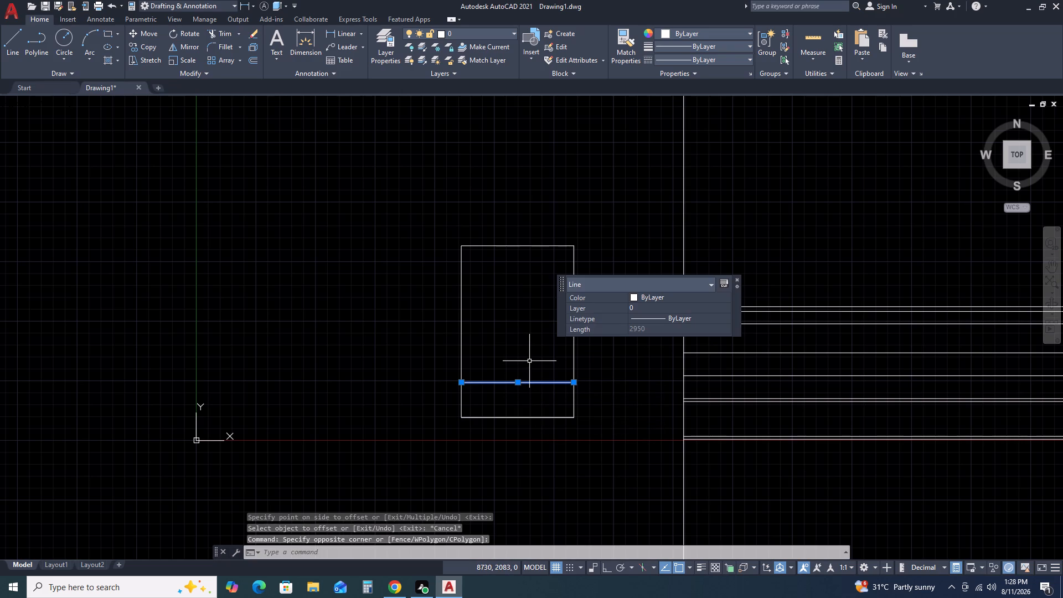
text(O)
key(space)
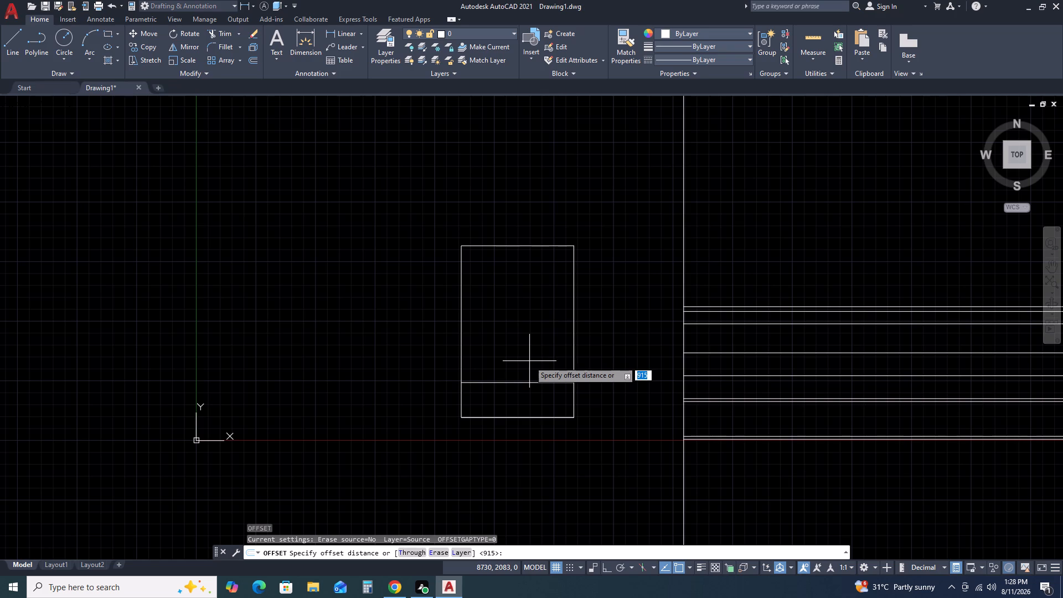
text(75)
key(space)
click(529, 361)
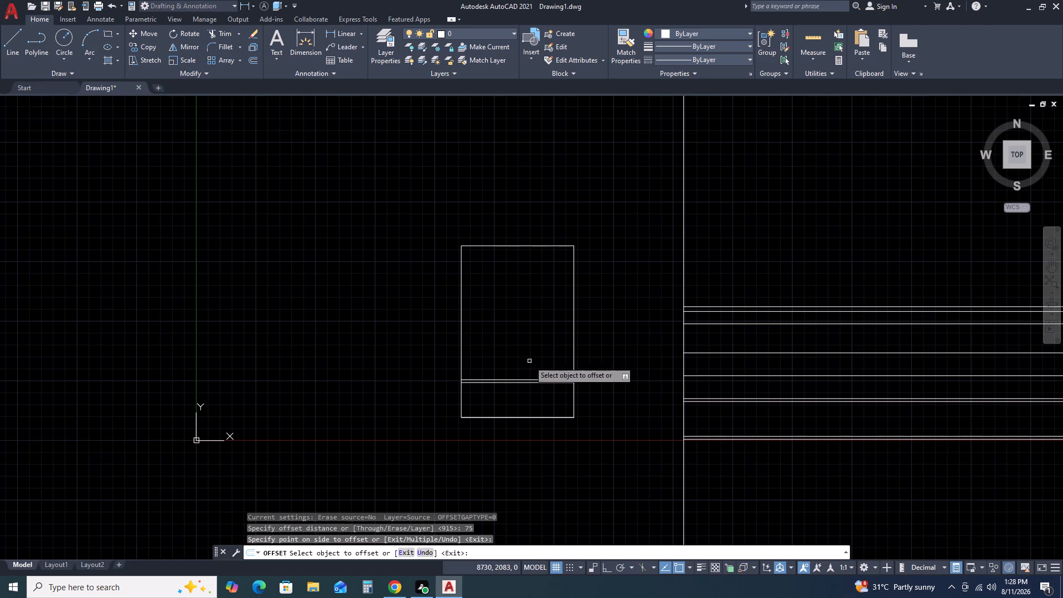
key(Escape)
Offset the rectangle 230 mm outward to form the surrounding wall outline.
scroll(474, 427, up, 4)
scroll(556, 426, down, 2)
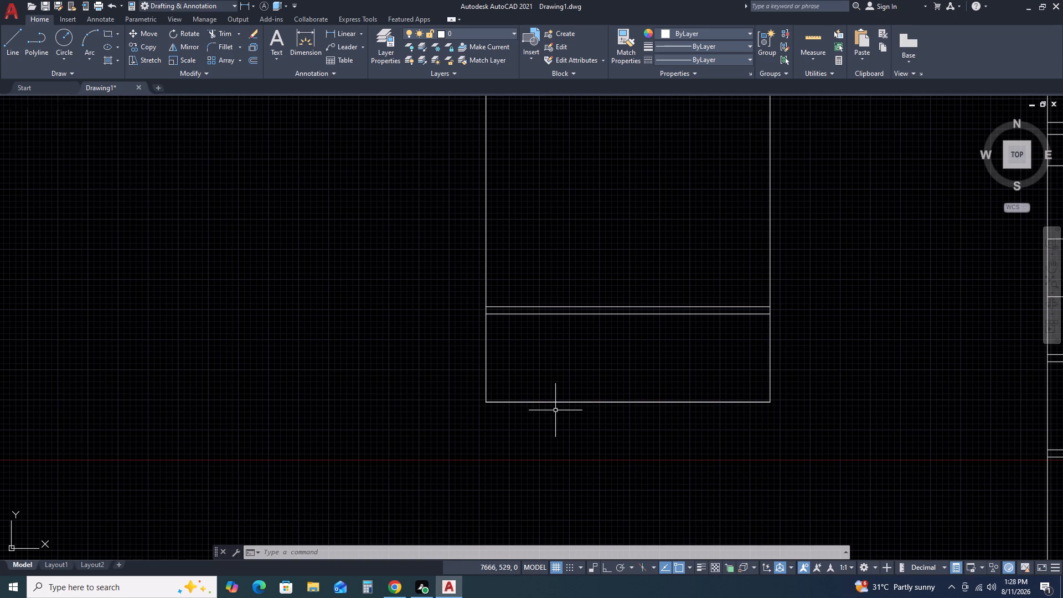
click(781, 261)
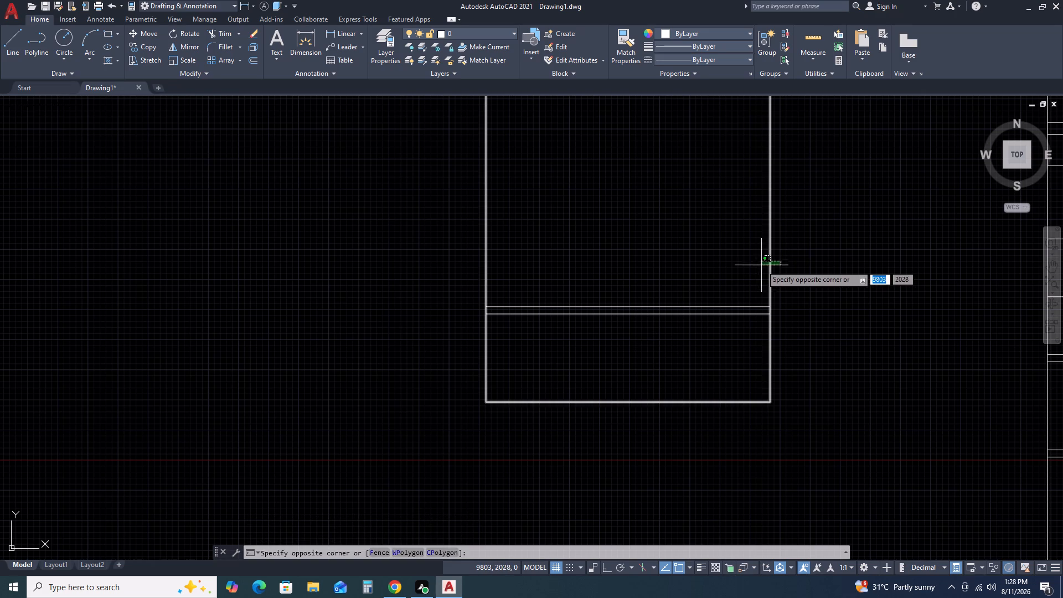
click(761, 265)
key(o)
key(space)
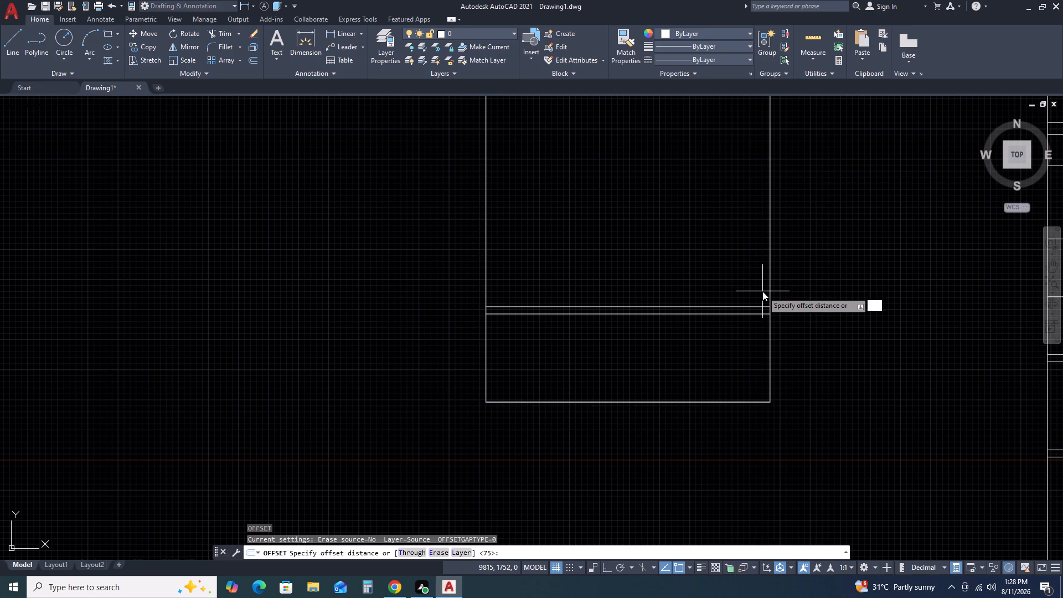
key(2)
key(3)
key(0)
key(space)
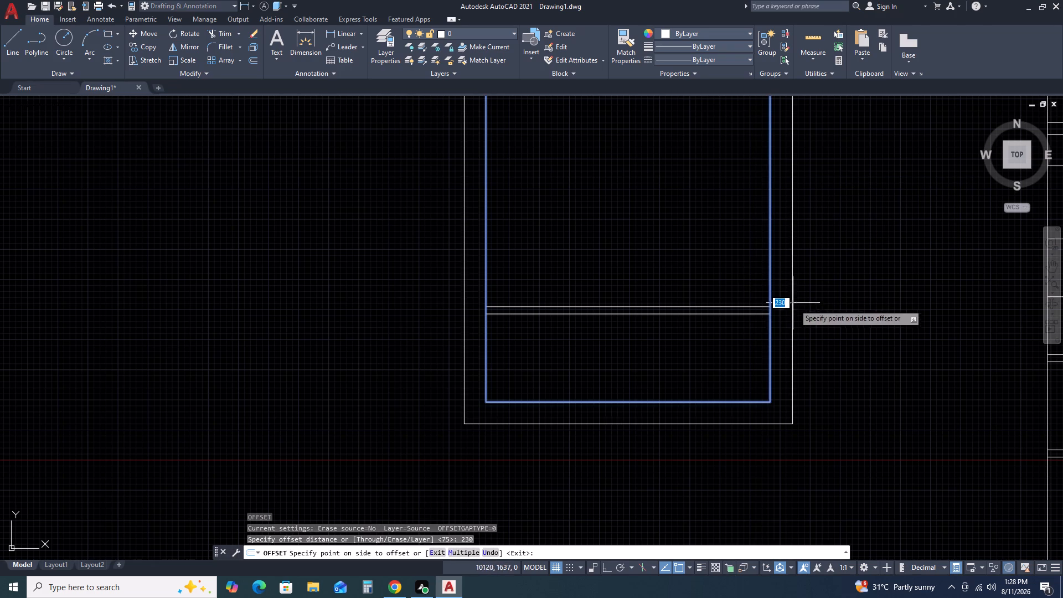
click(805, 316)
scroll(818, 437, down, 3)
key(Escape)
scroll(816, 377, up, 1)
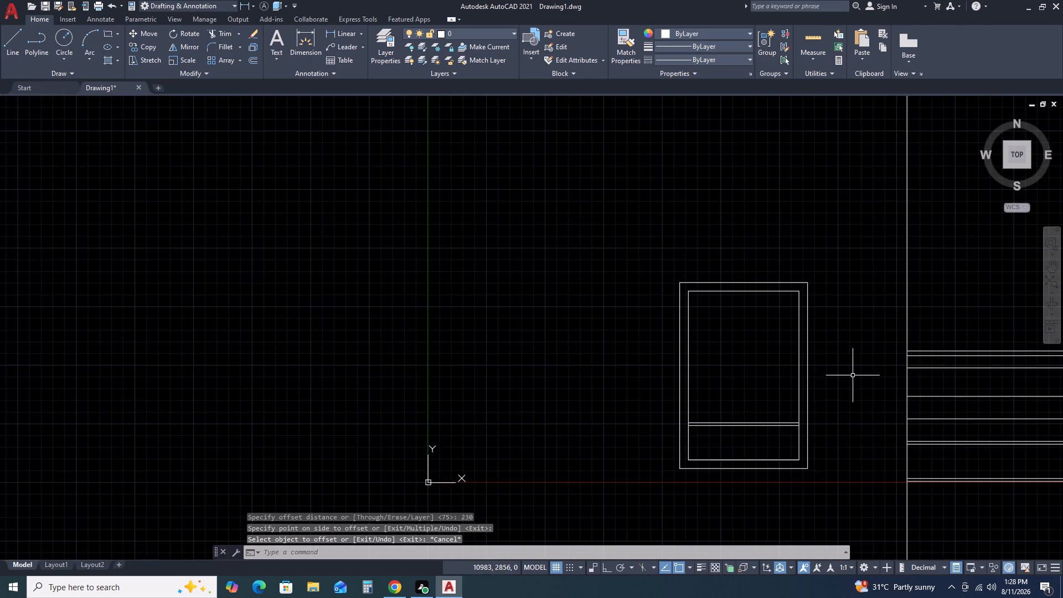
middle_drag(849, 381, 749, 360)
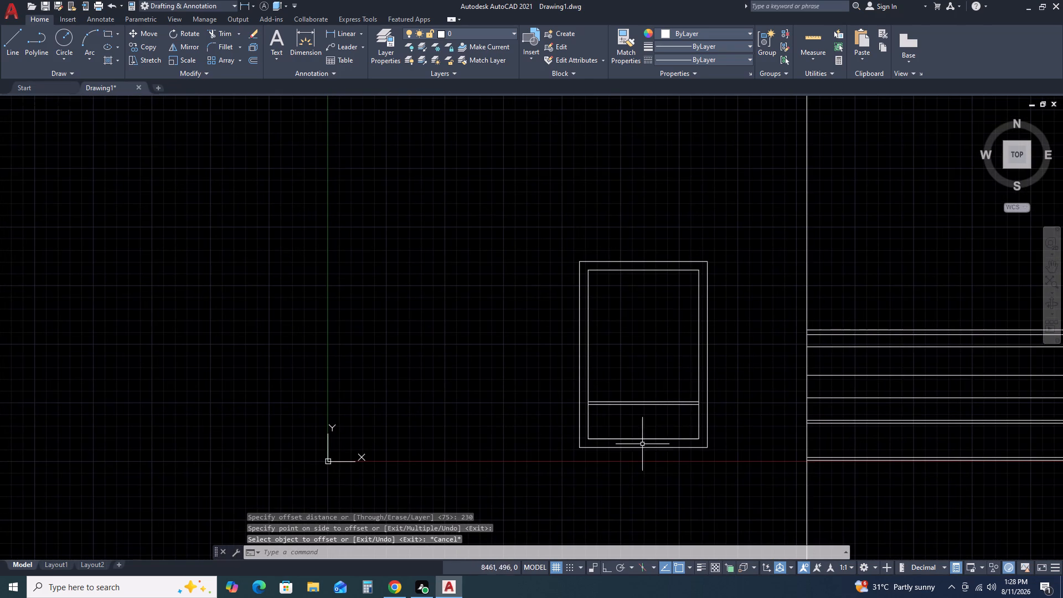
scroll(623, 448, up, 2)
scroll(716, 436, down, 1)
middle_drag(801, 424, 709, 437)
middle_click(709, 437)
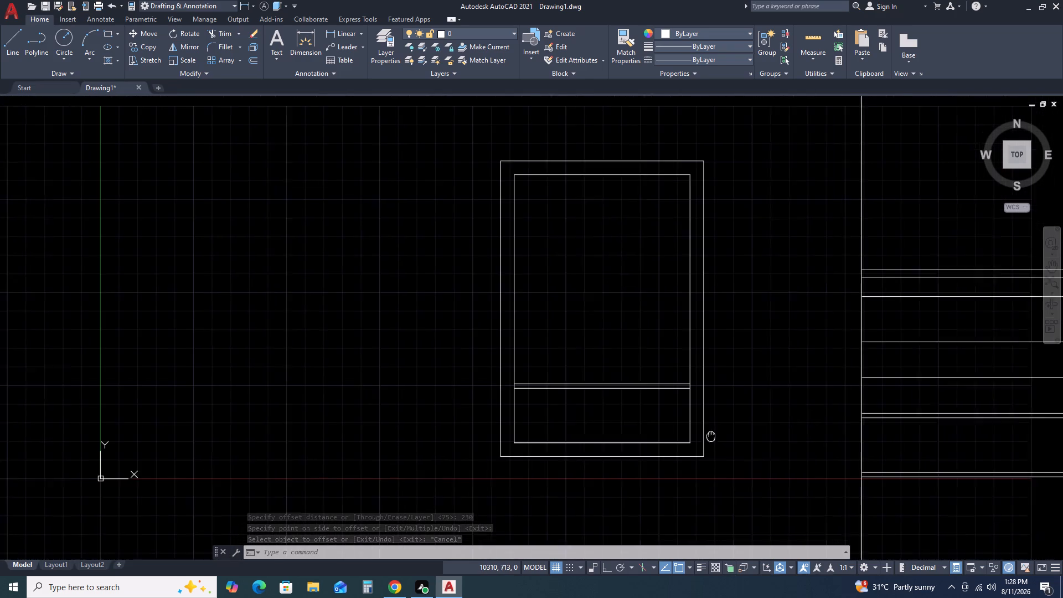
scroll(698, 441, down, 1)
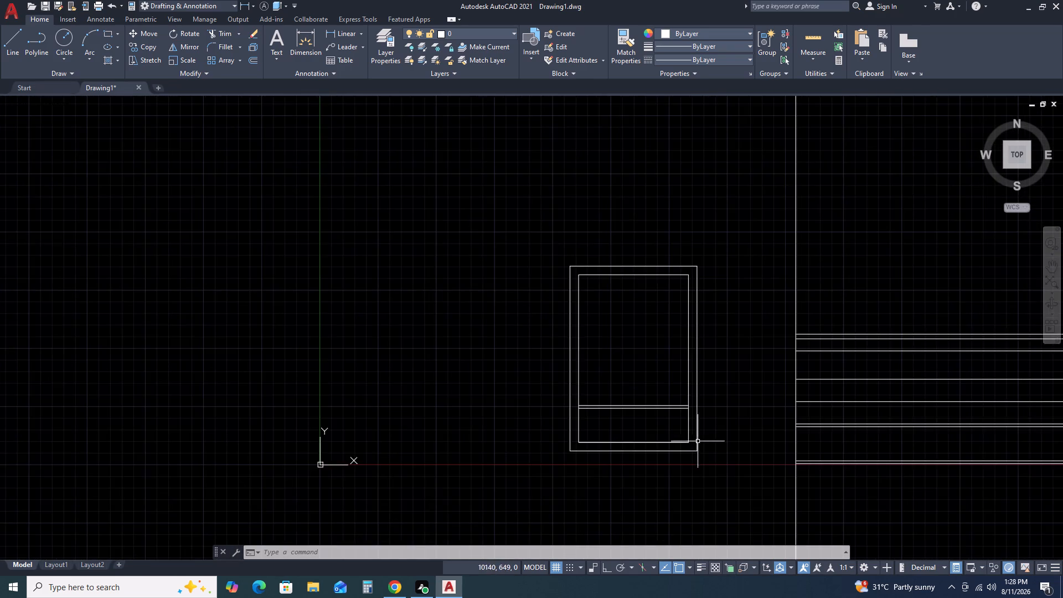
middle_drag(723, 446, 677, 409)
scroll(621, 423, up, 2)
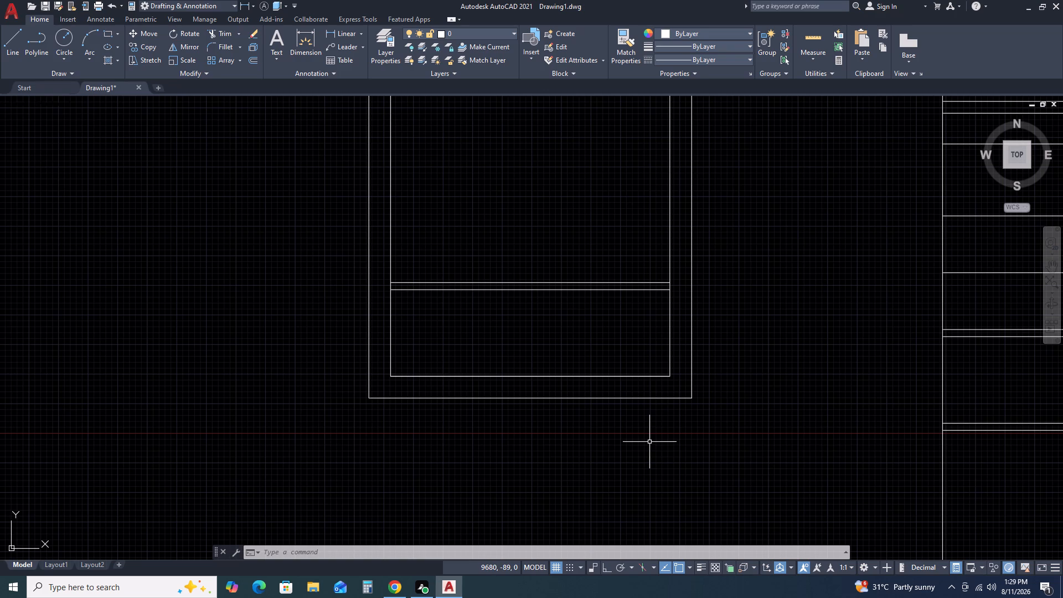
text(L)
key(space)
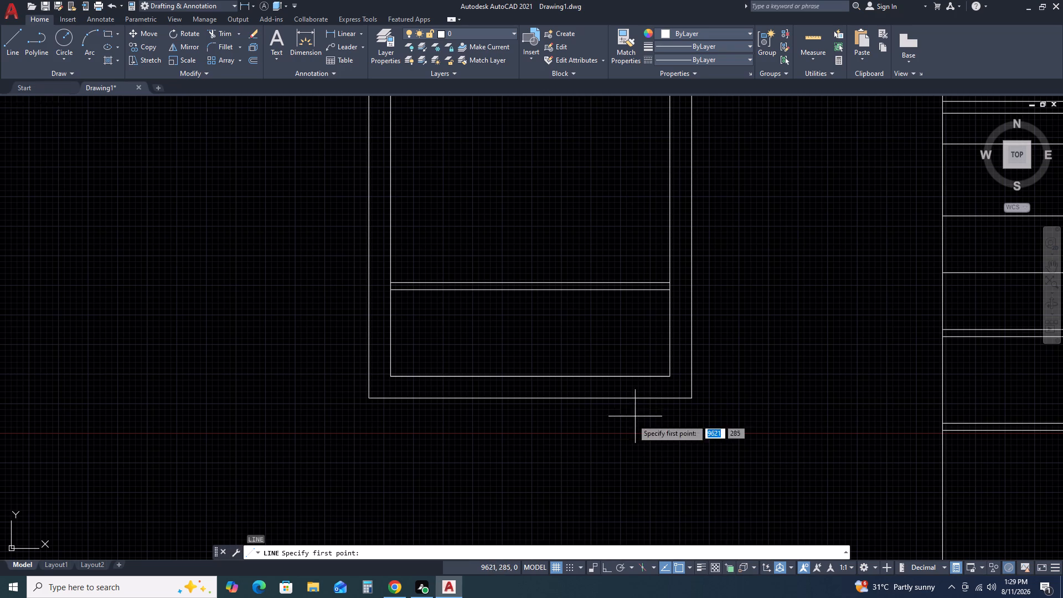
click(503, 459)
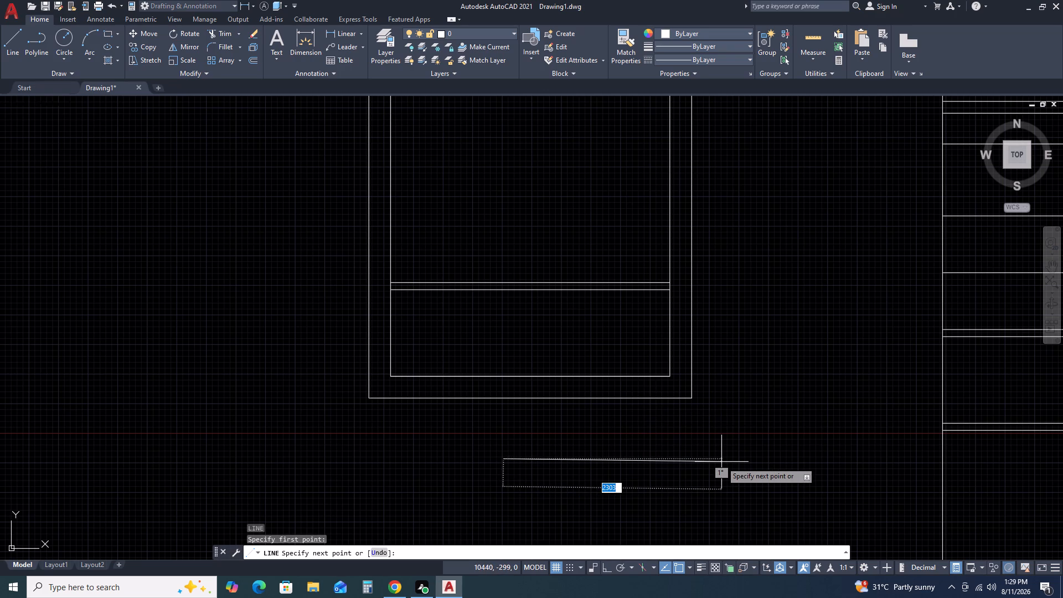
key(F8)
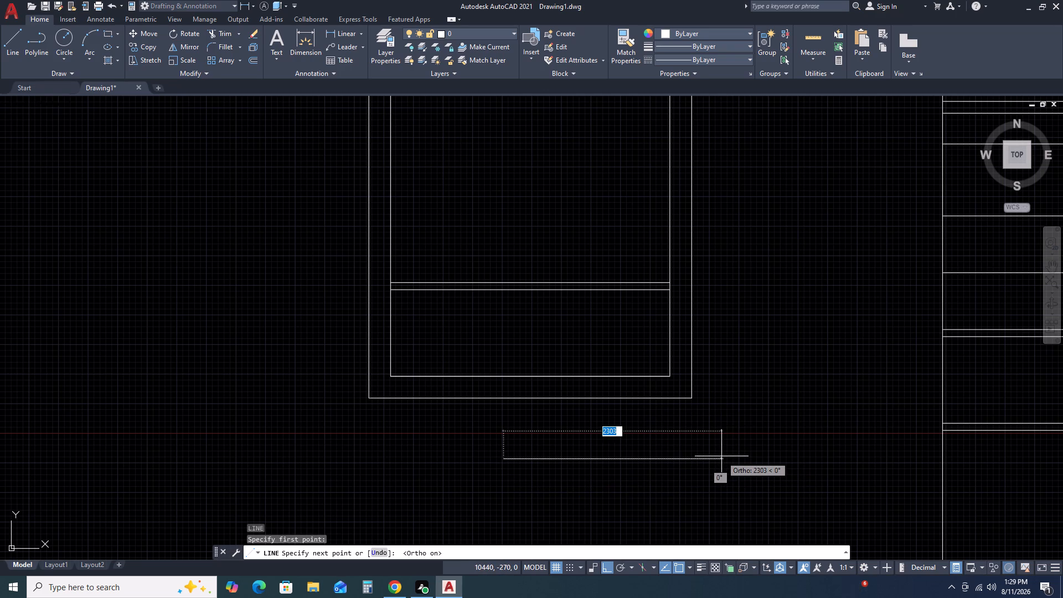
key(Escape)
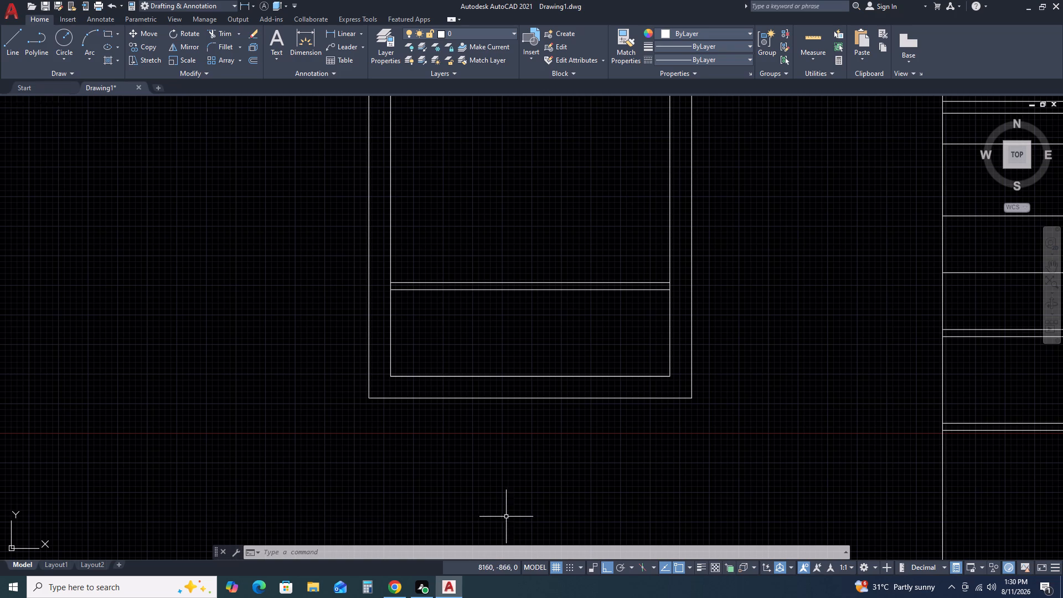
Draw a 900 mm horizontal line in the empty space below the room outline.
scroll(682, 592, down, 2)
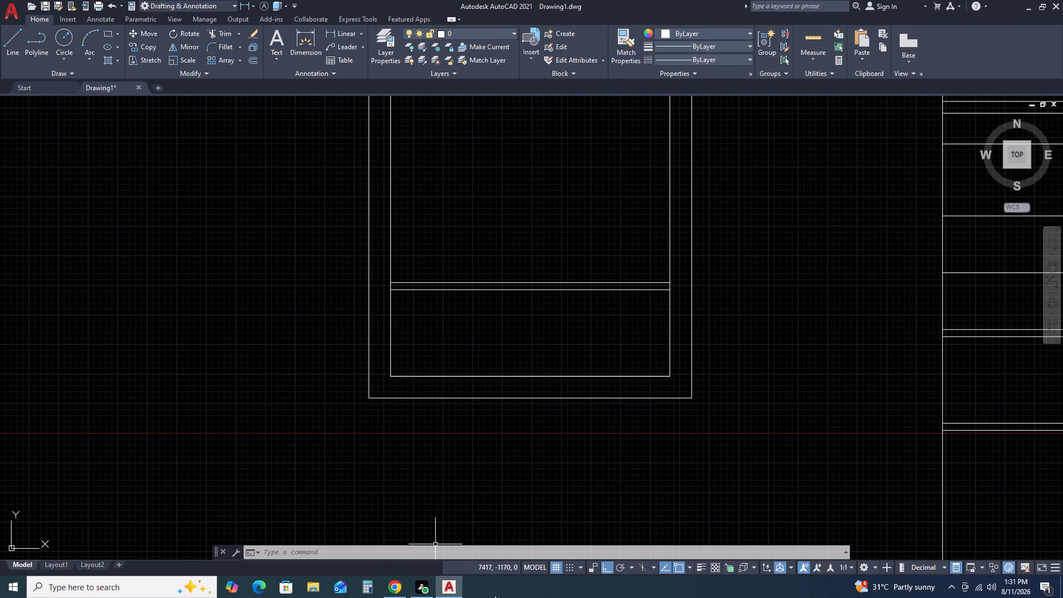
text(L)
key(space)
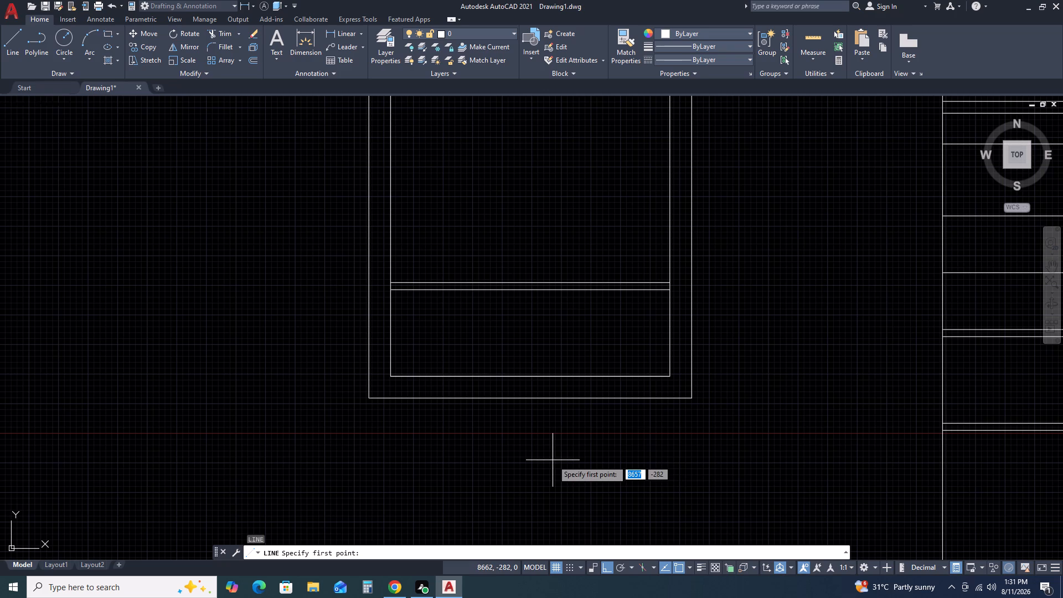
click(553, 460)
text(90)
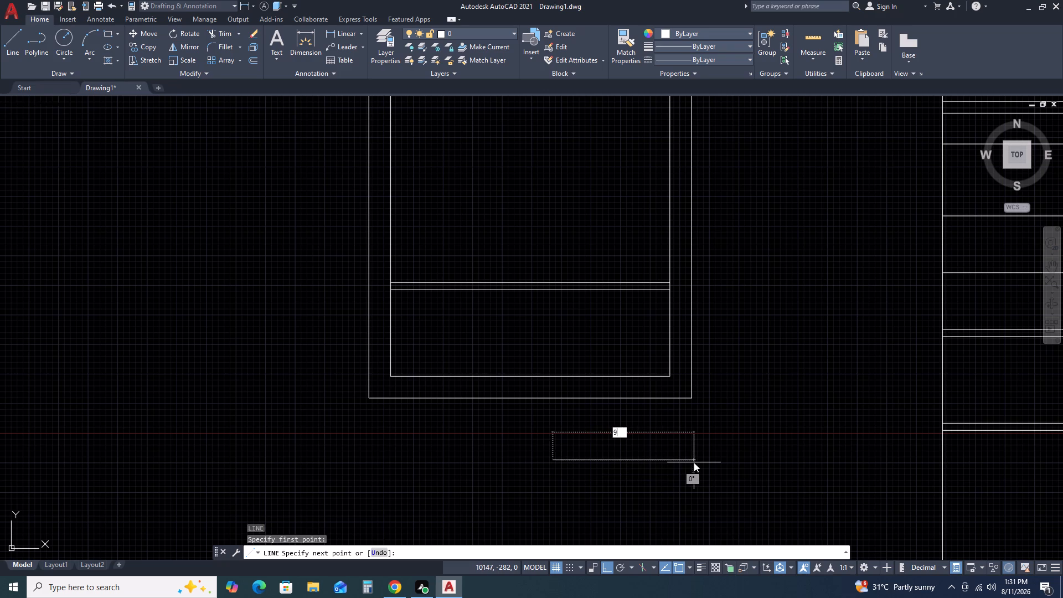
text(0)
key(space)
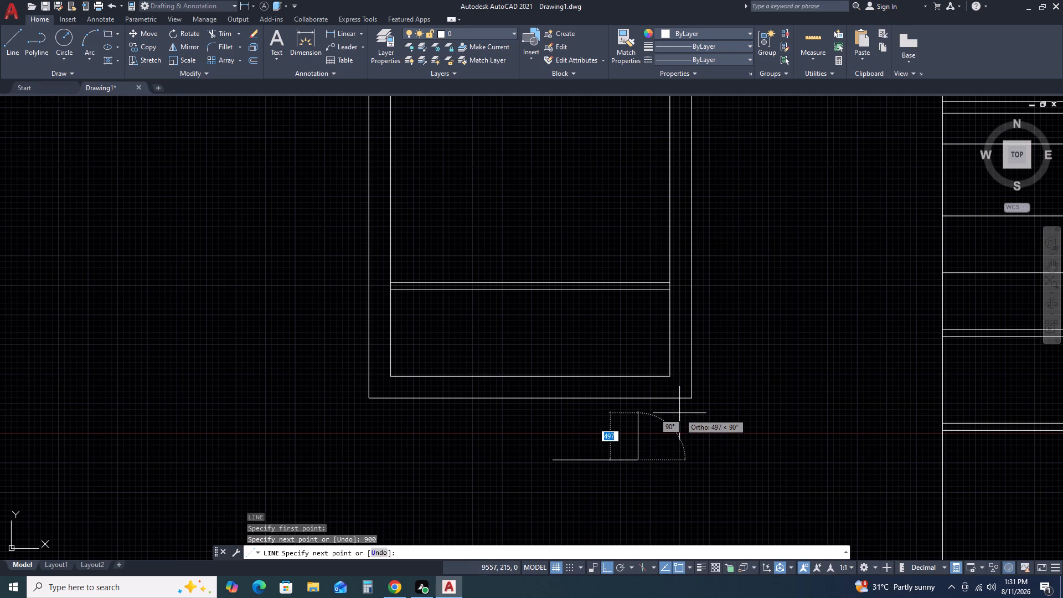
key(Escape)
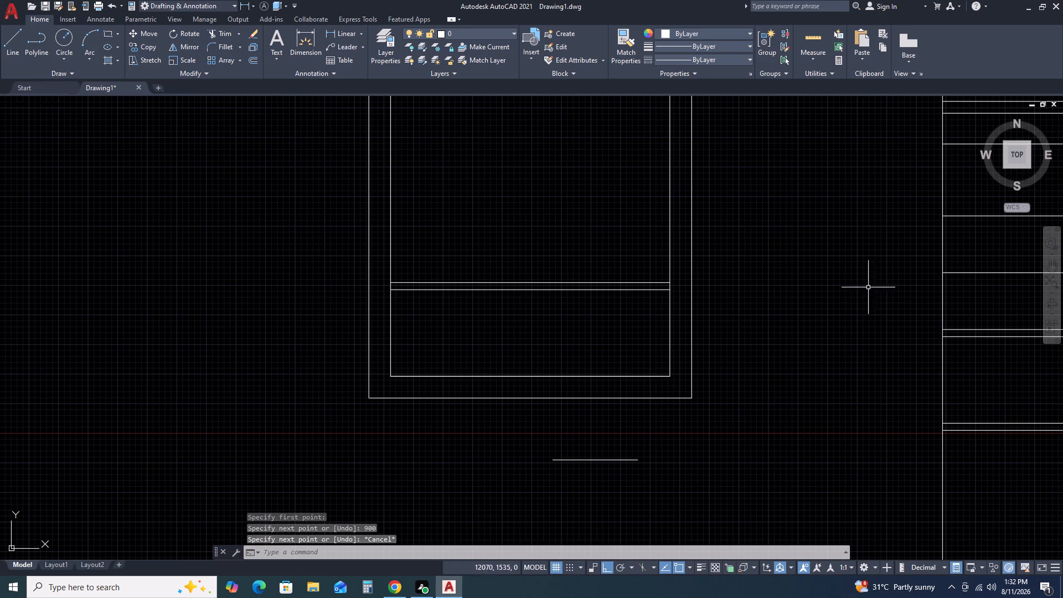
Insert the Door - Imperial block from the architectural tool palette beside the room plan, and close the palette.
text(TP)
key(space)
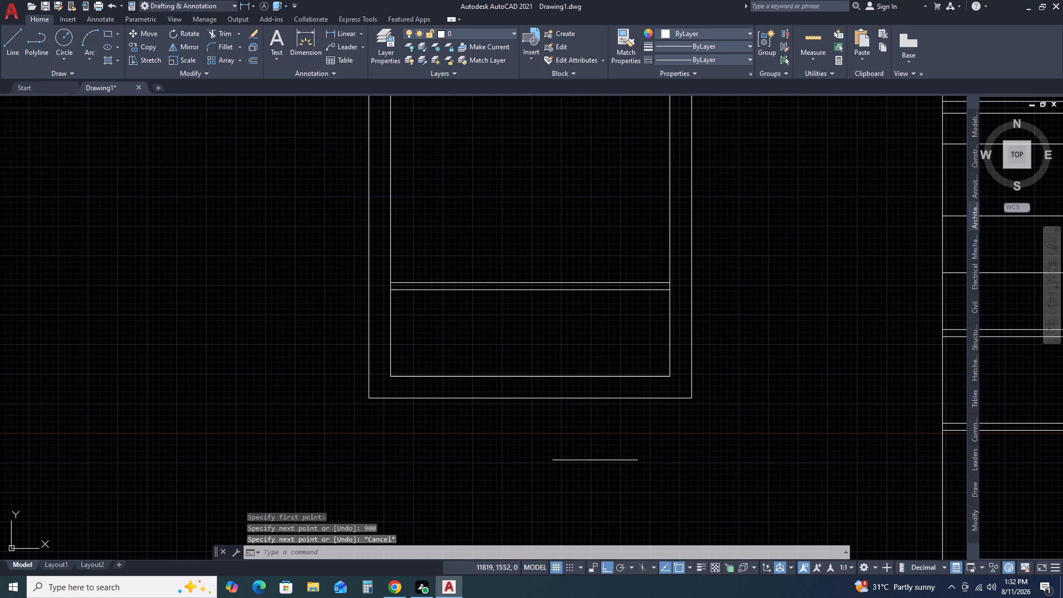
click(1008, 138)
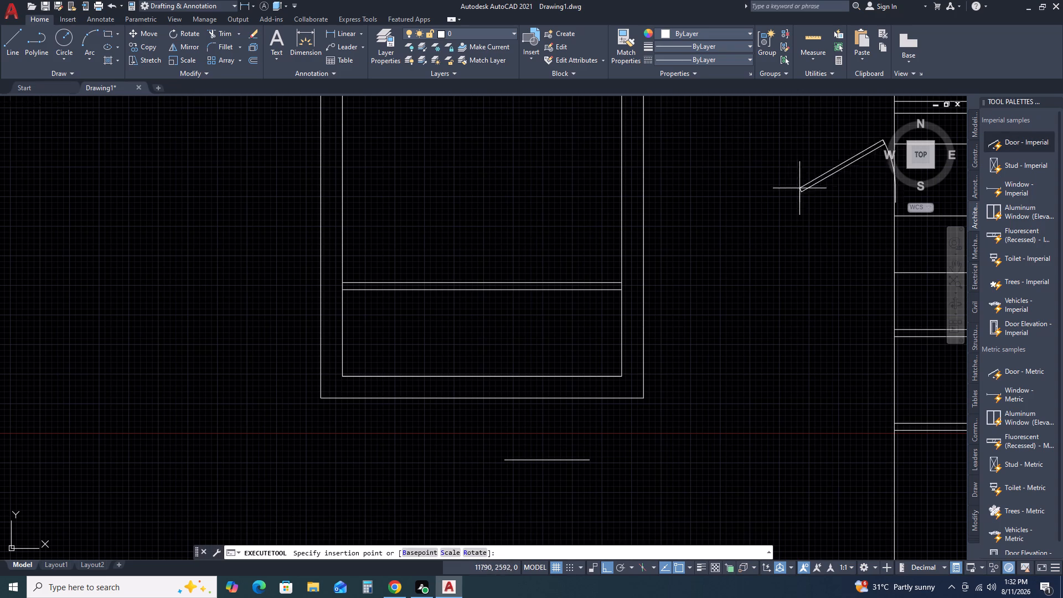
click(744, 200)
click(758, 209)
click(742, 162)
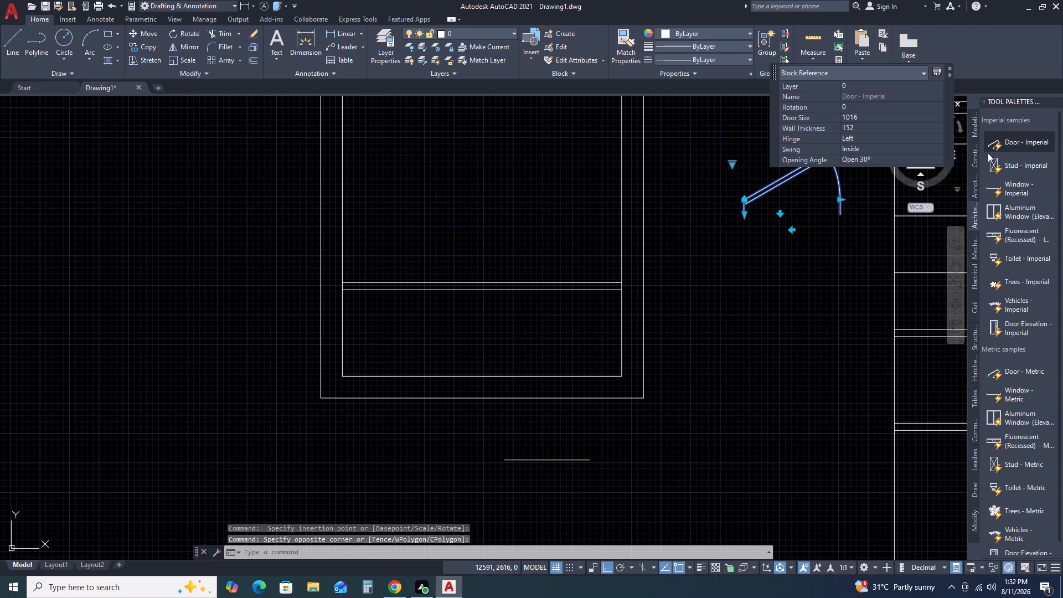
click(1060, 101)
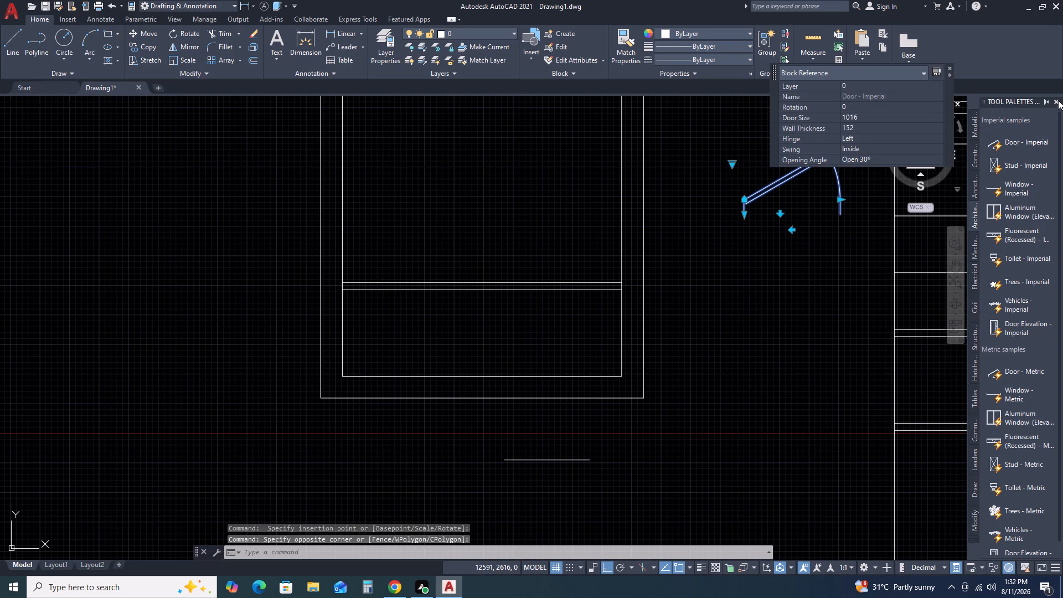
click(1058, 100)
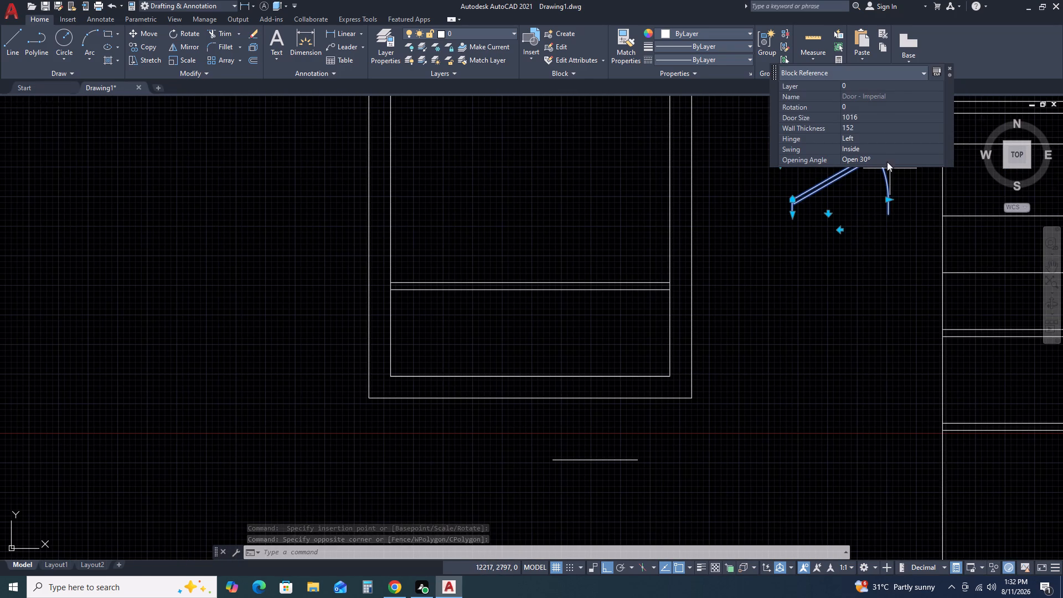
key(Escape)
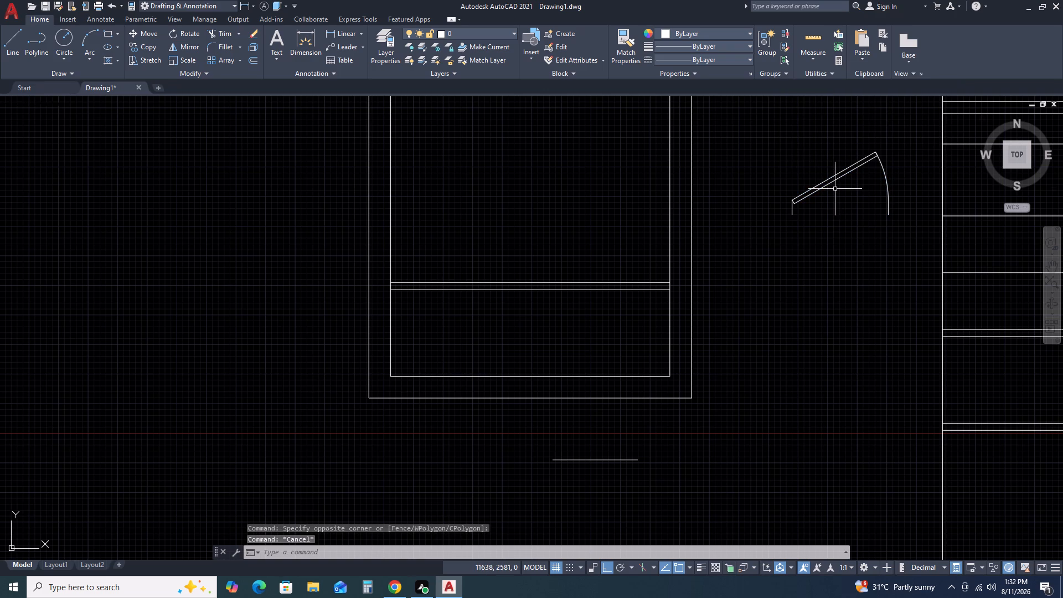
Set the door block's opening angle to 90°.
click(829, 179)
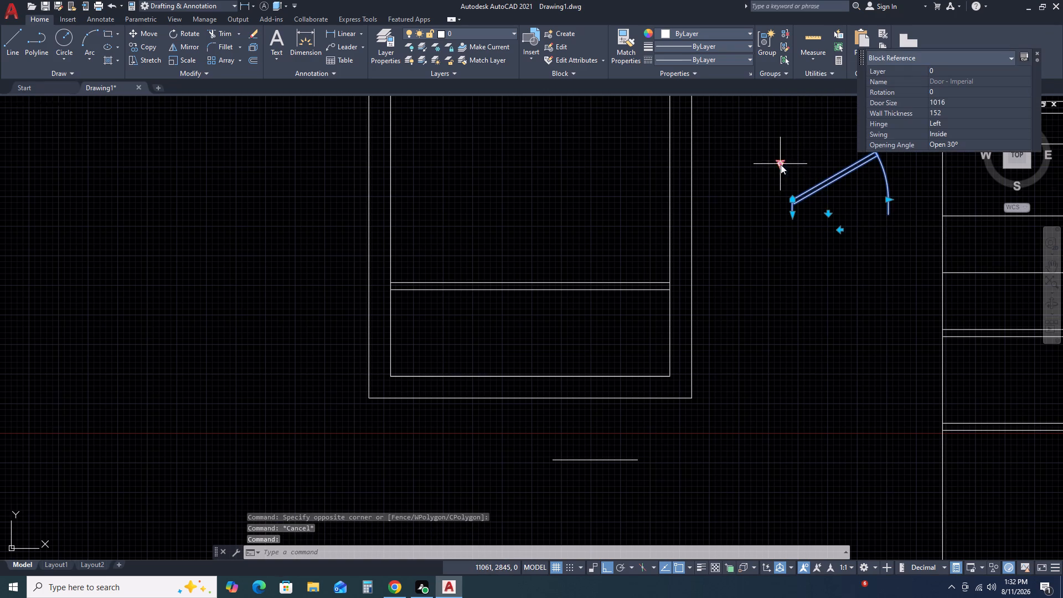
click(781, 164)
click(802, 206)
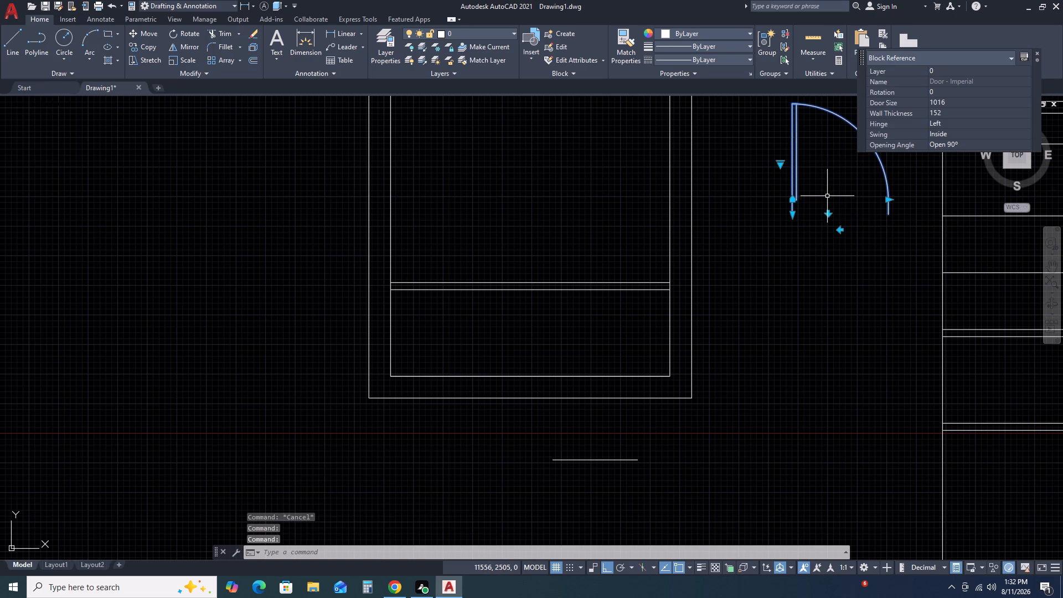
Move the door block with Ortho off to the 900 mm line below the room.
text(M)
key(space)
click(809, 197)
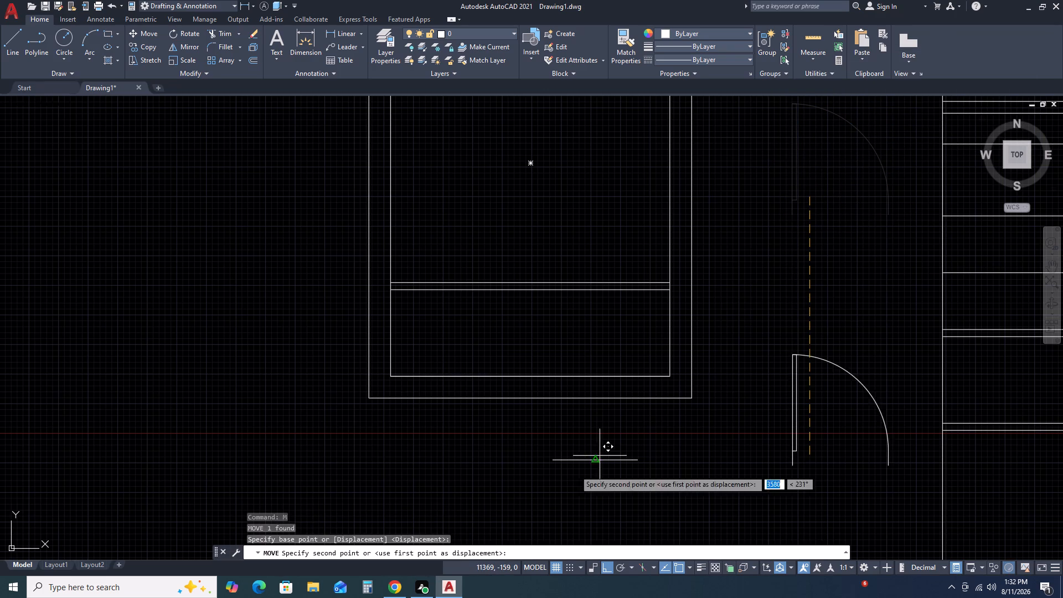
key(F8)
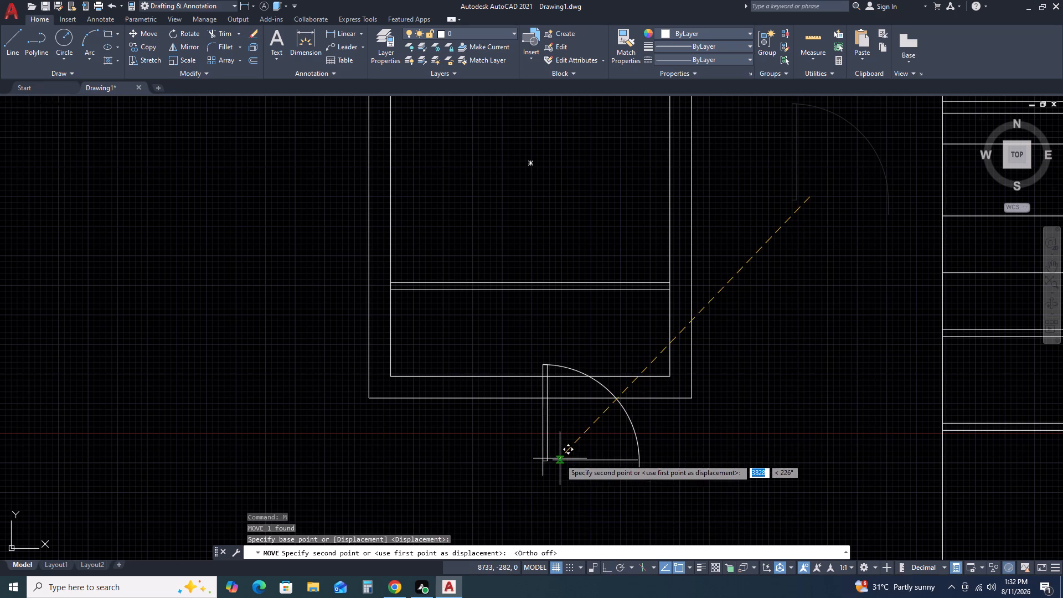
click(559, 459)
Move the 900 mm line a short distance down so it sits clear below the door.
click(574, 456)
click(563, 476)
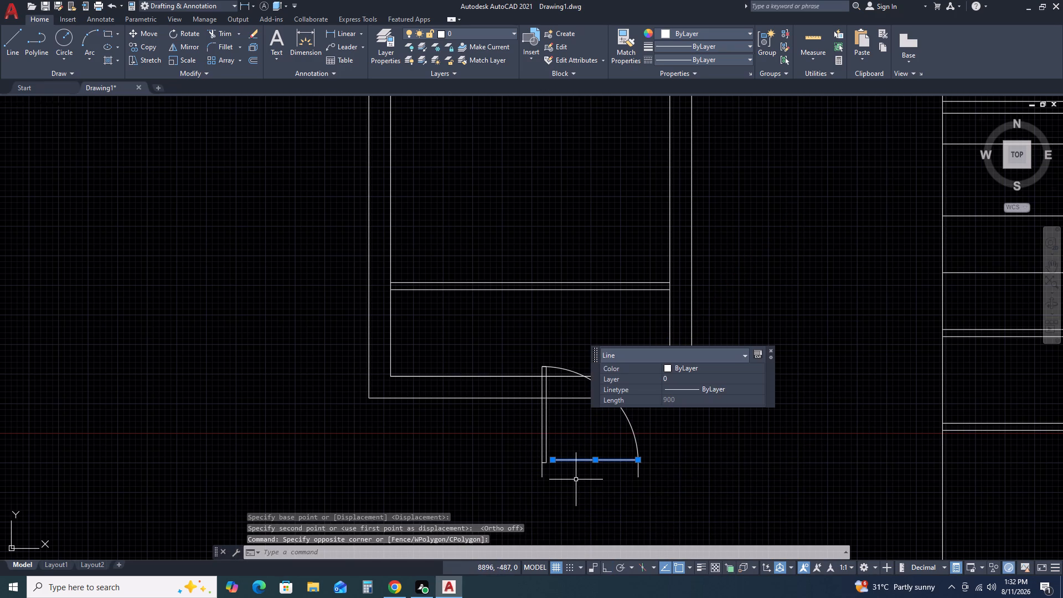
text(M)
key(space)
click(583, 478)
click(582, 514)
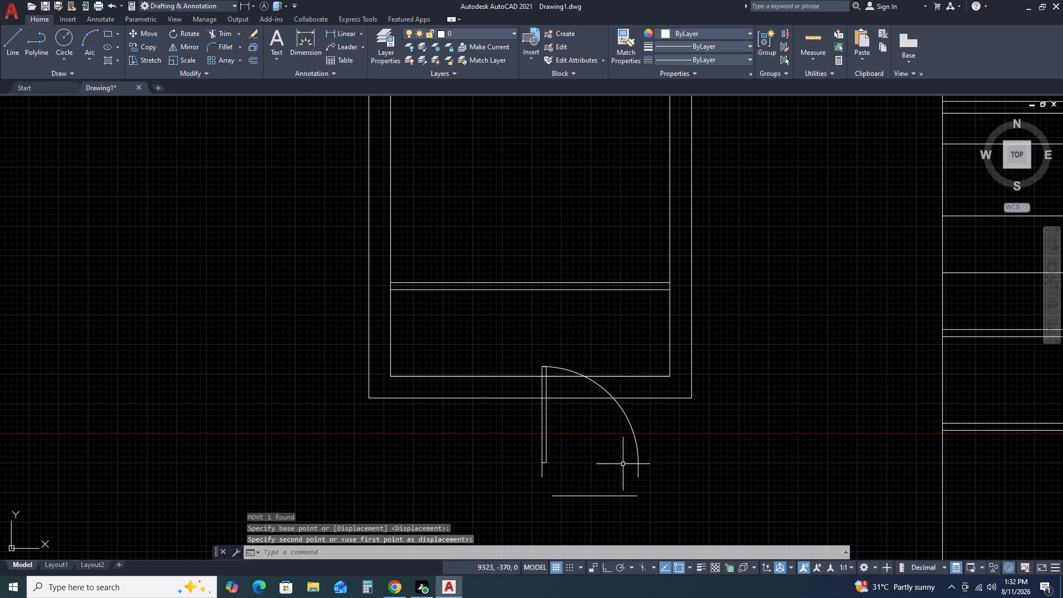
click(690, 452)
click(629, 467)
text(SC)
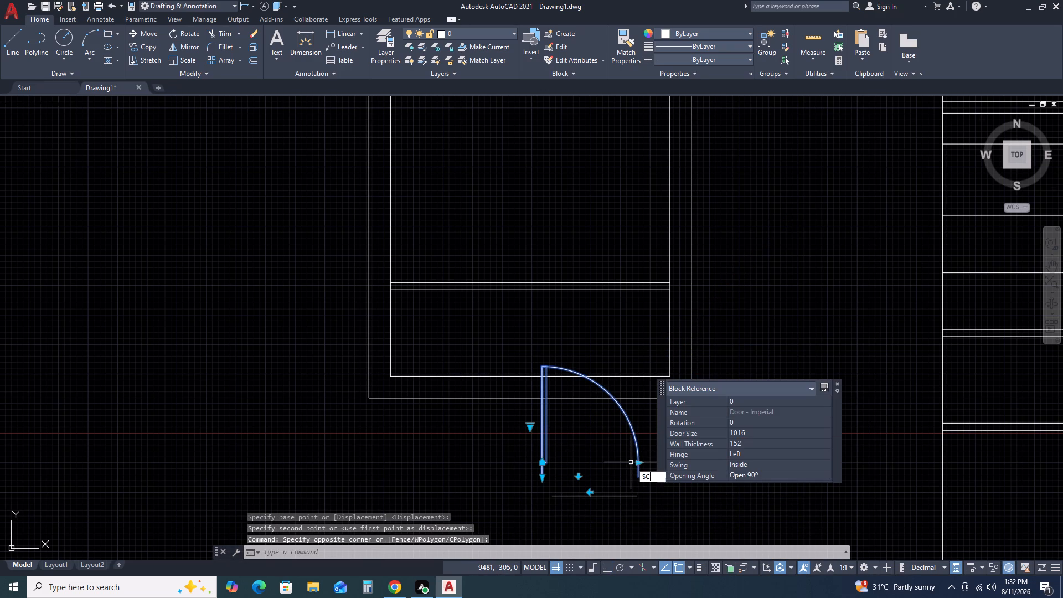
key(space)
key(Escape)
Move the door block by its lower-left corner onto the left endpoint of the 900 mm line.
click(543, 478)
click(540, 475)
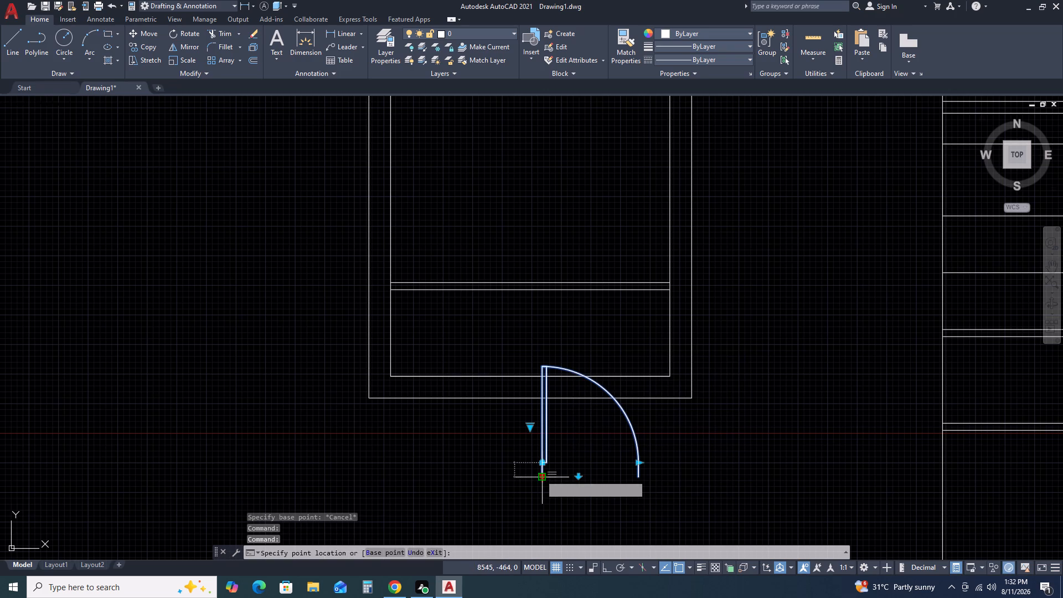
key(Escape)
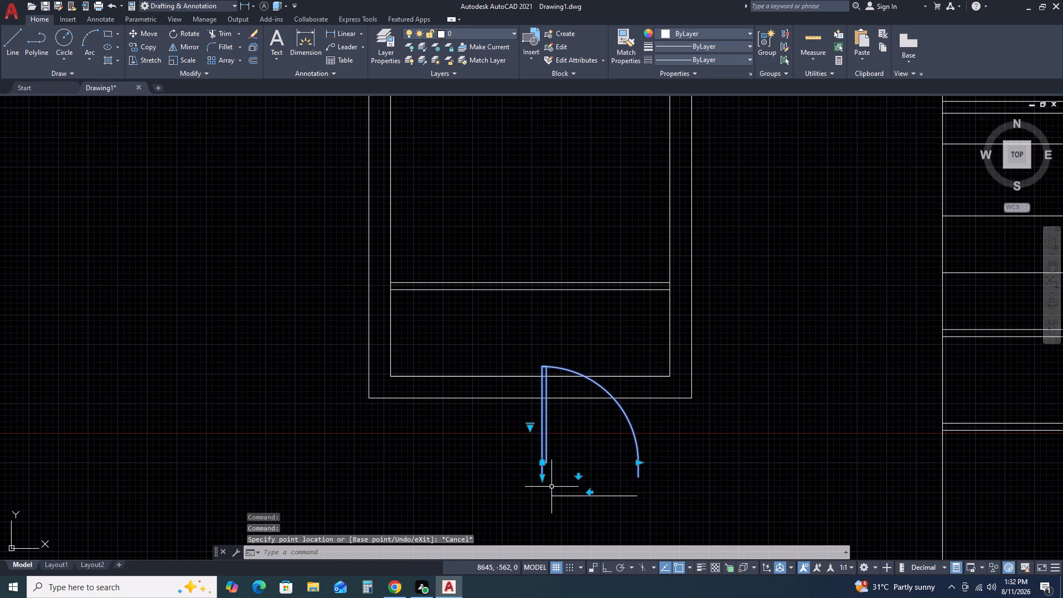
key(m)
key(space)
click(544, 478)
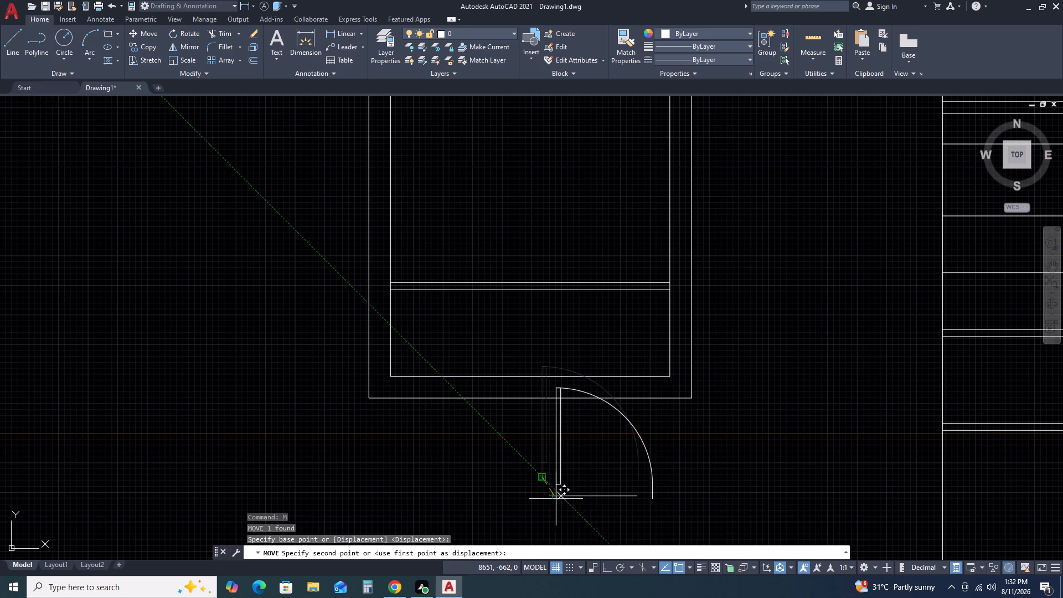
click(551, 497)
key(Escape)
Scale the door block by reference from its lower-left corner so its width matches the 900 mm line.
scroll(545, 494, up, 2)
click(581, 427)
click(537, 406)
key(s)
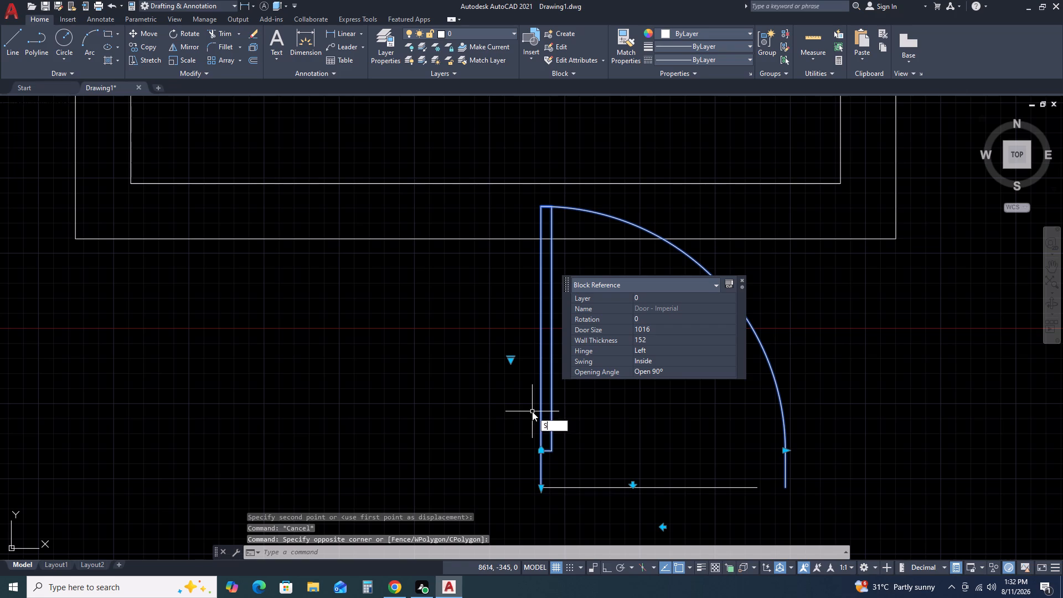
text(C)
key(space)
click(543, 488)
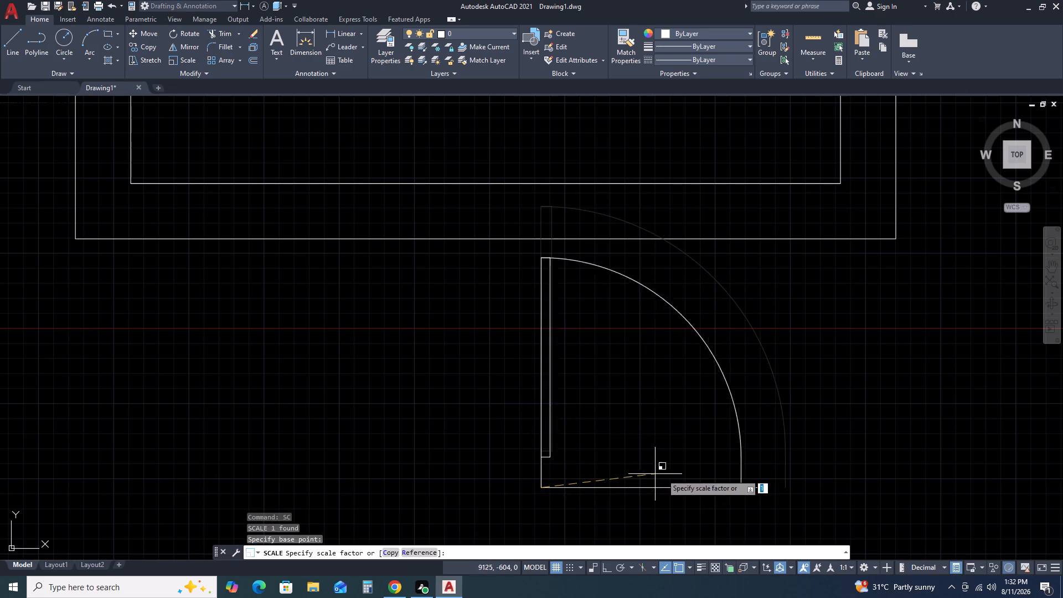
text(R)
key(space)
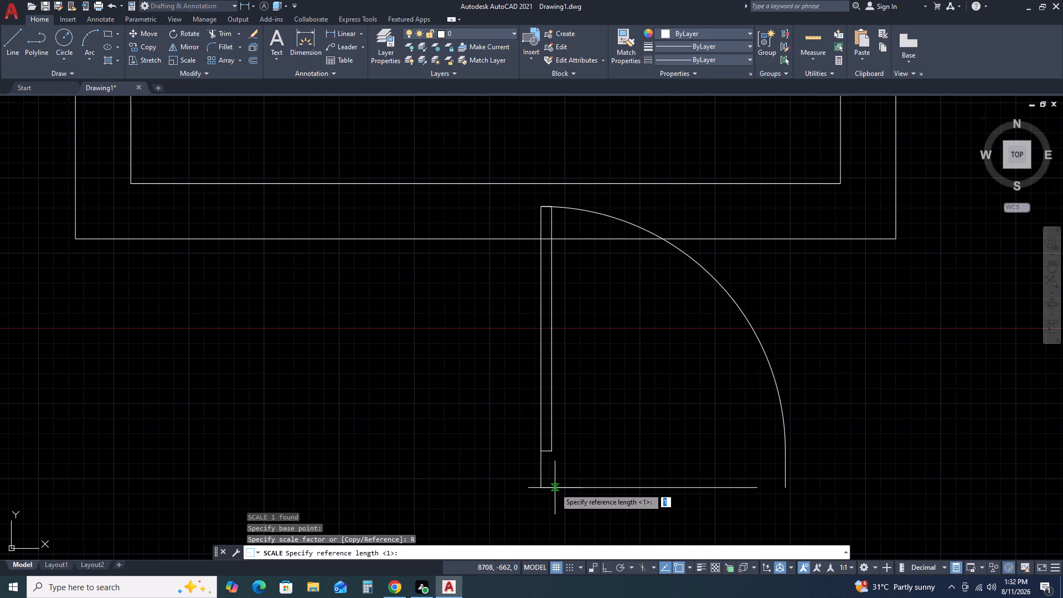
click(543, 486)
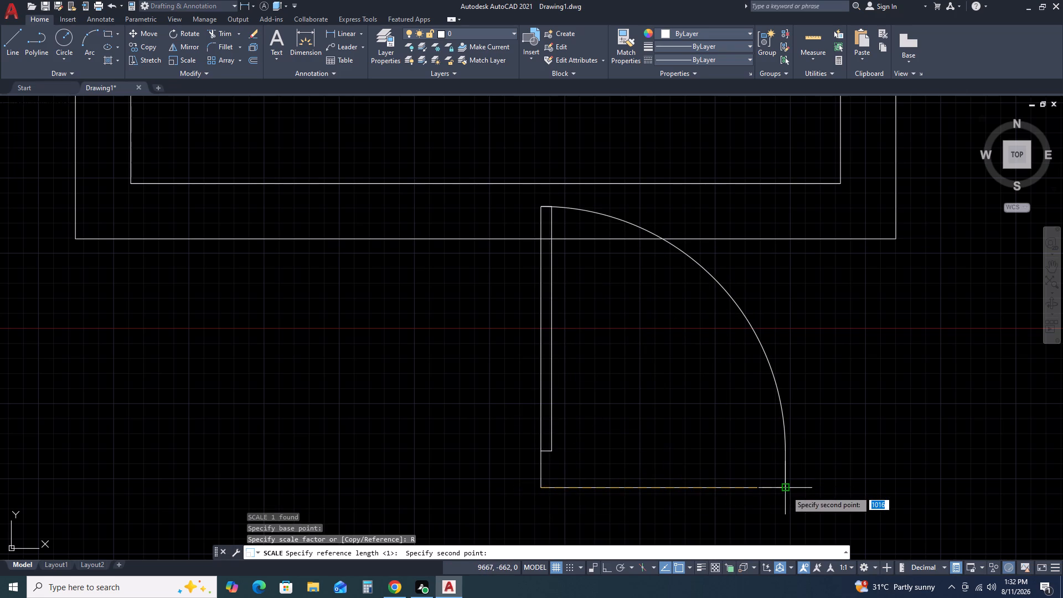
click(786, 491)
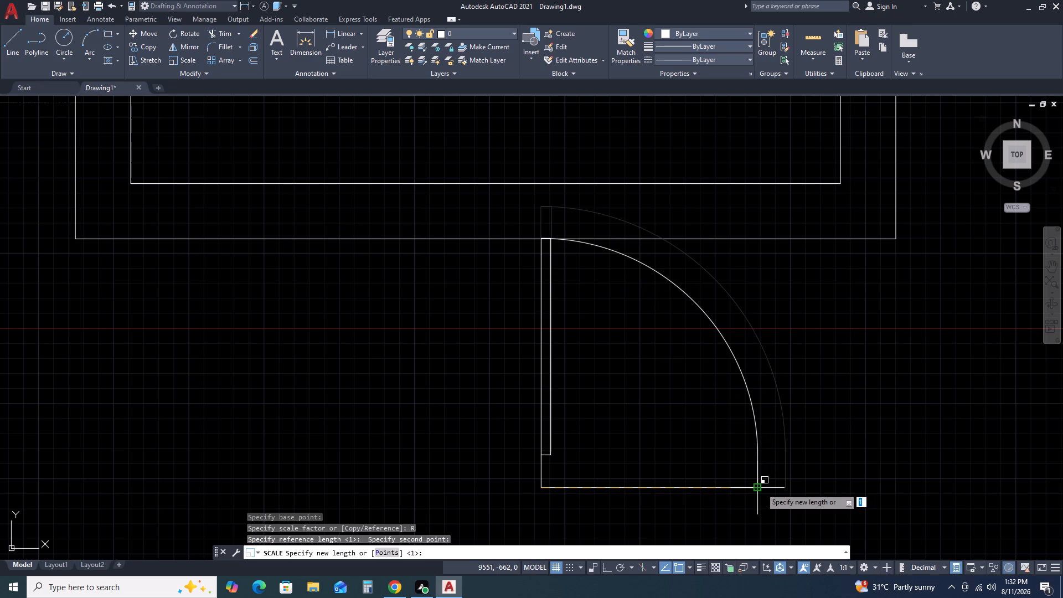
click(761, 488)
Mirror the door block about a vertical axis through its lower-right corner, keeping the source object.
click(780, 422)
click(703, 420)
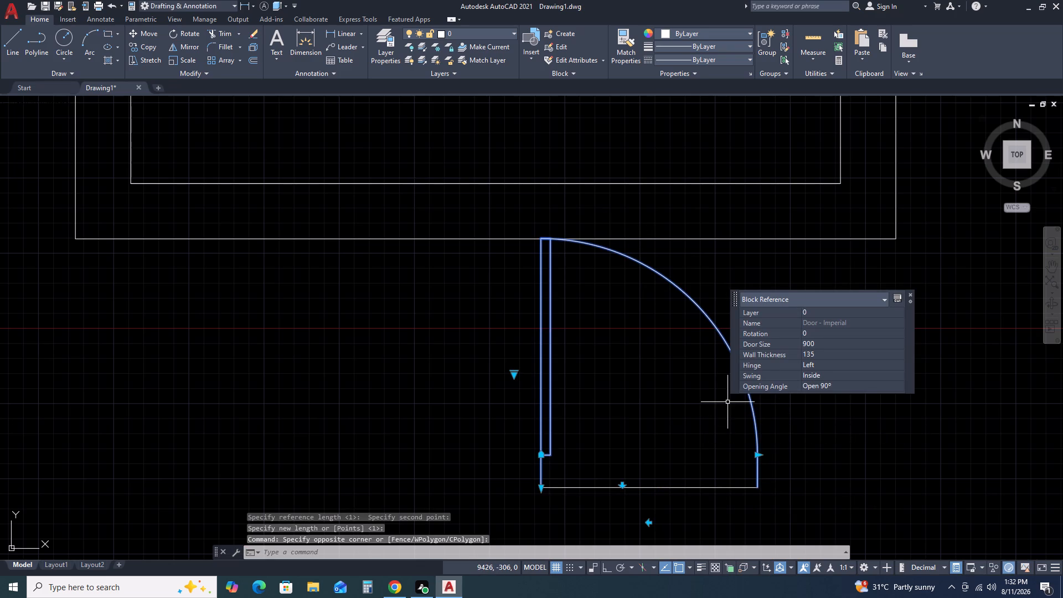
key(m)
key(i)
key(space)
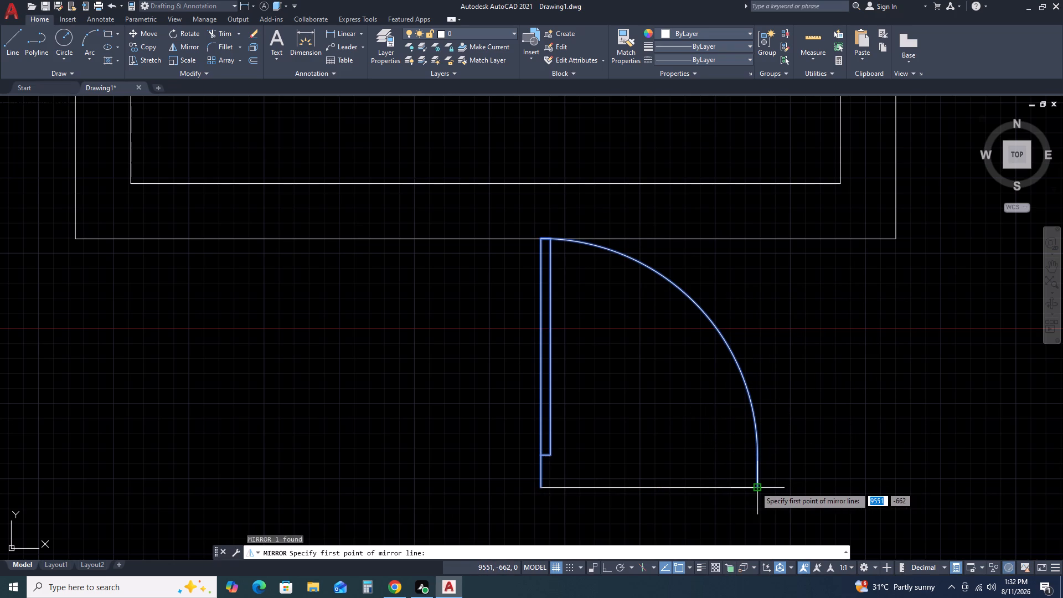
click(755, 487)
key(F8)
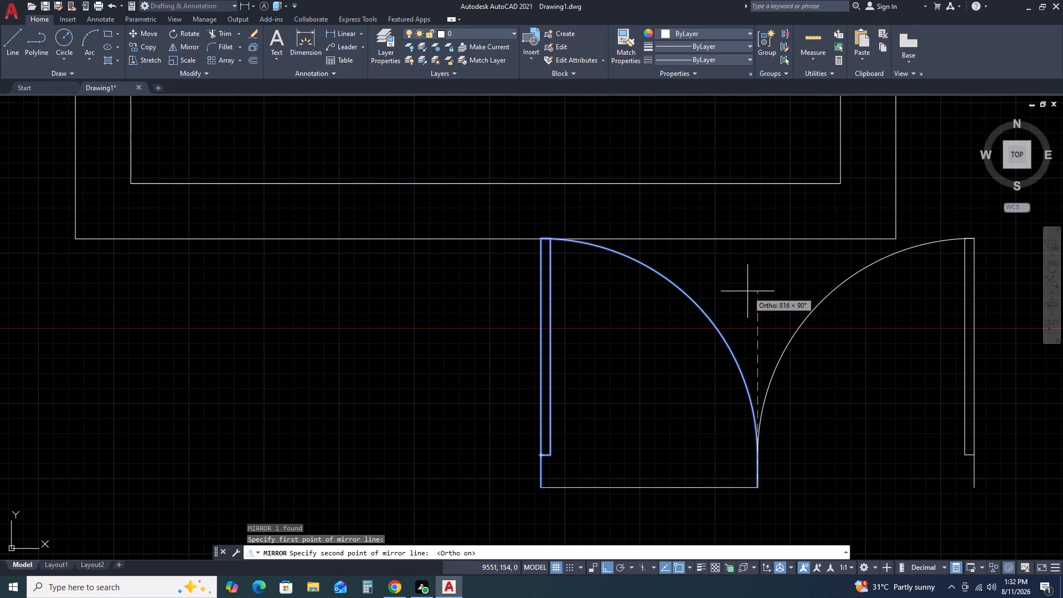
click(747, 292)
click(776, 331)
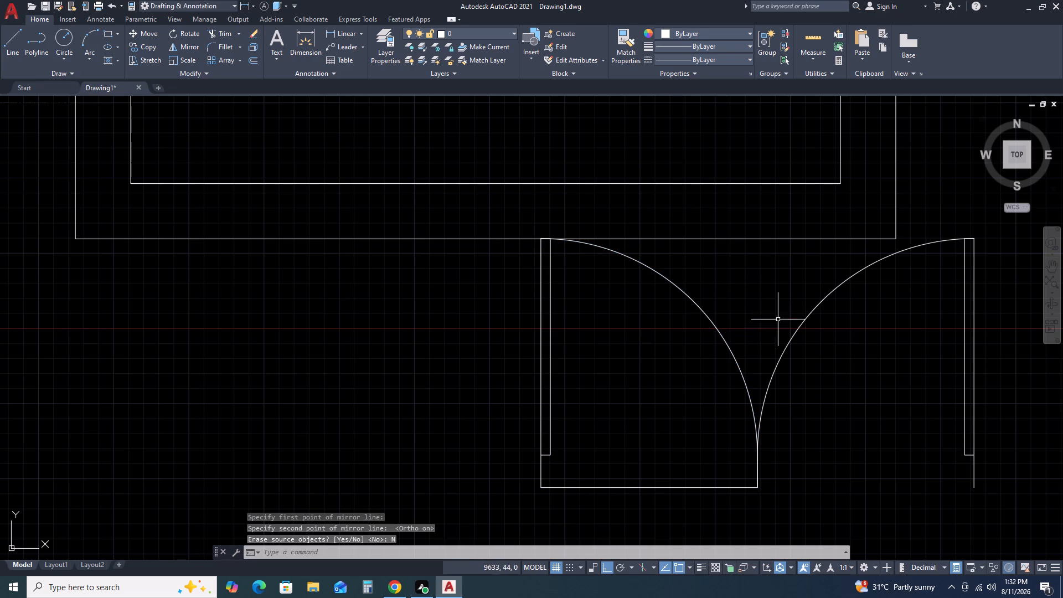
Delete the original left-hinged door, leaving the mirrored copy.
click(741, 350)
click(686, 337)
key(Delete)
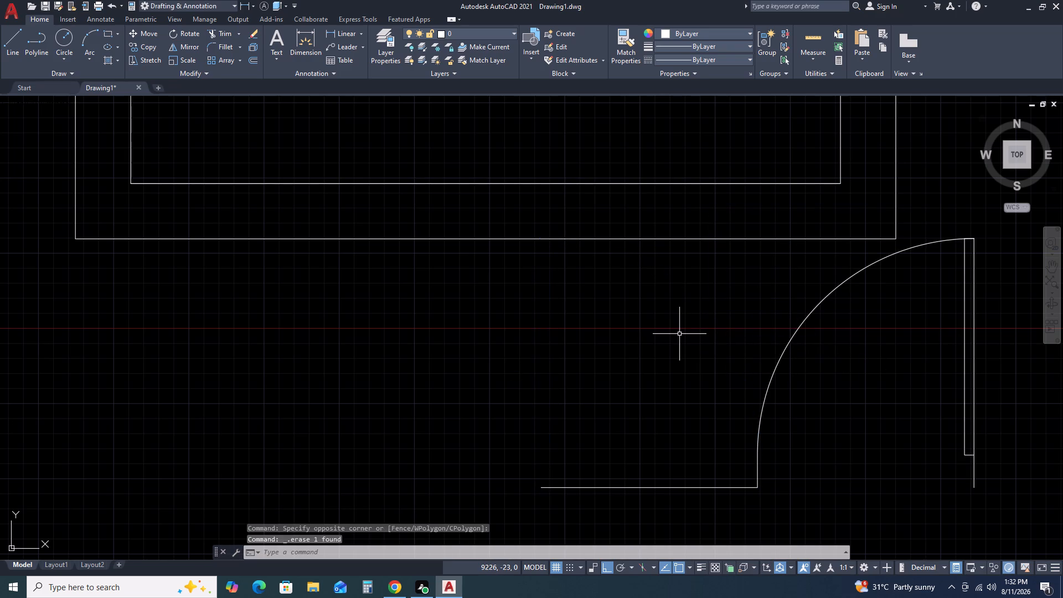
Move the mirrored door by its lower-right corner to where the right inner wall line meets the outer bottom wall line.
drag(837, 377, 817, 374)
click(784, 349)
text(M)
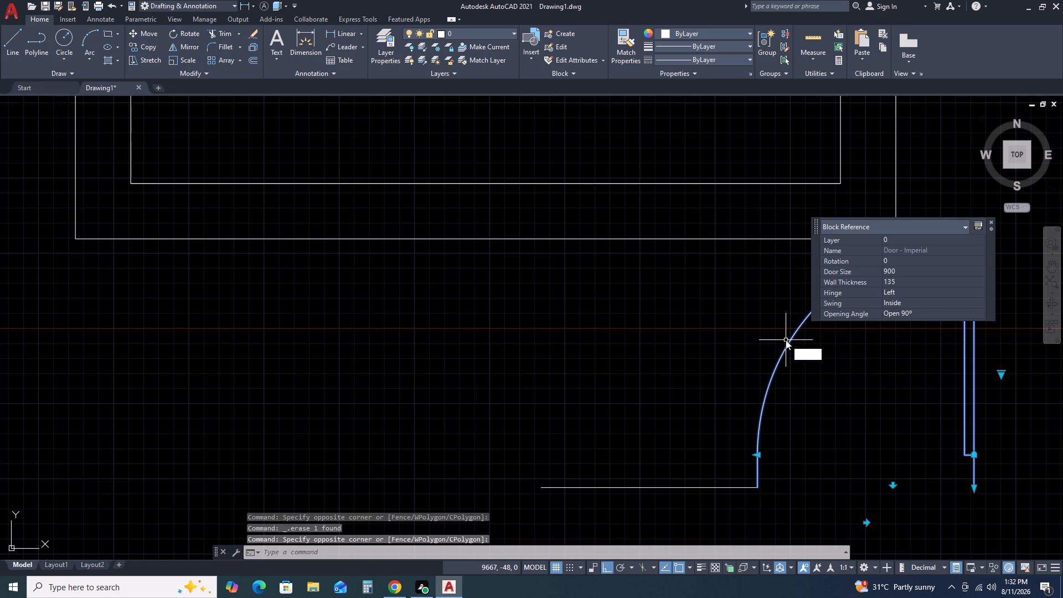
key(space)
click(977, 489)
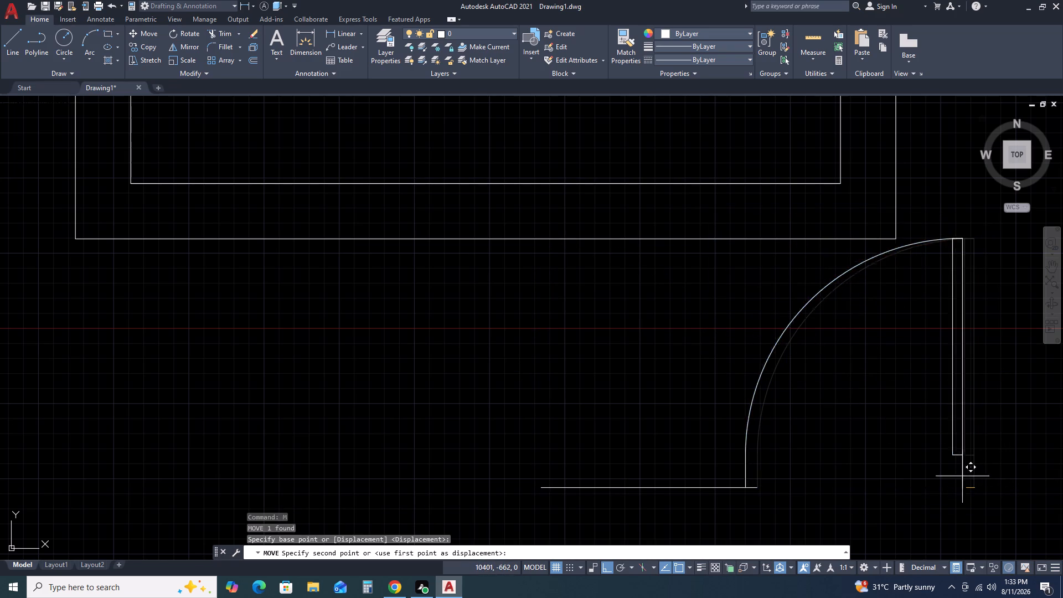
key(F8)
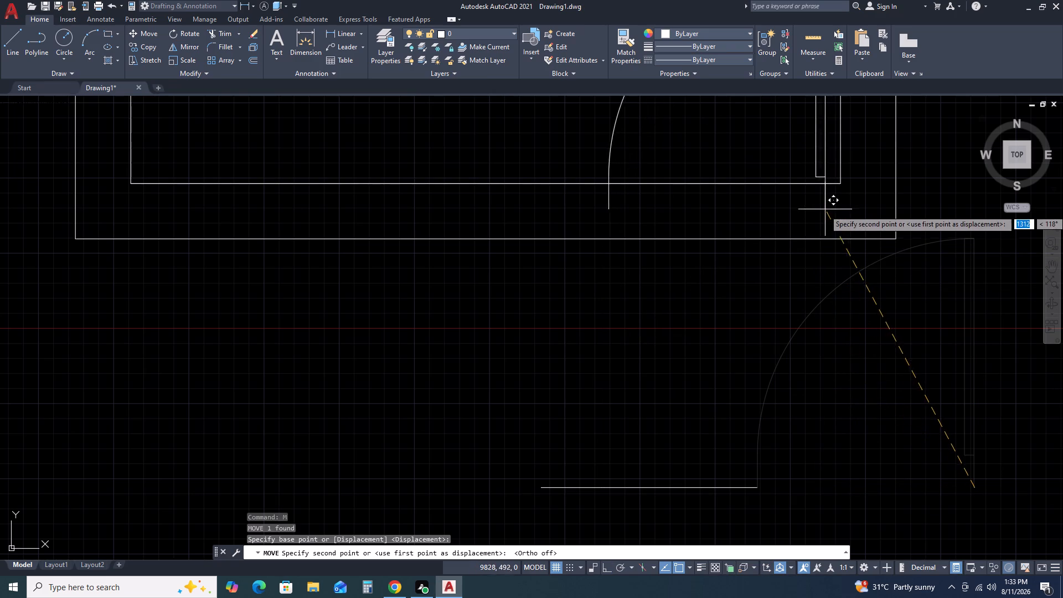
middle_drag(825, 228, 802, 357)
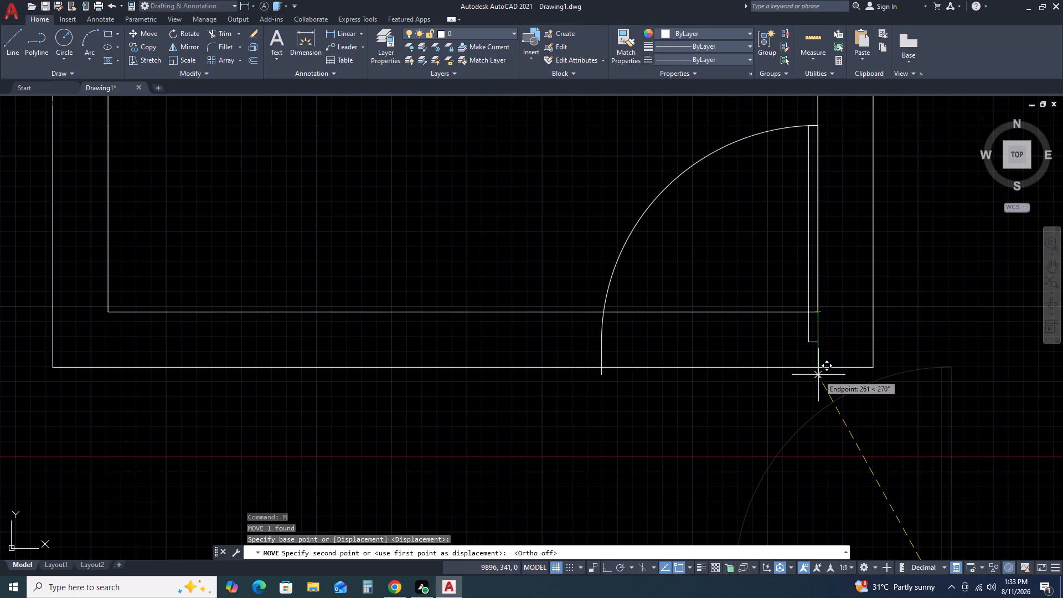
click(818, 367)
key(Escape)
Trim the inner and outer bottom wall lines across the door opening.
scroll(732, 369, down, 2)
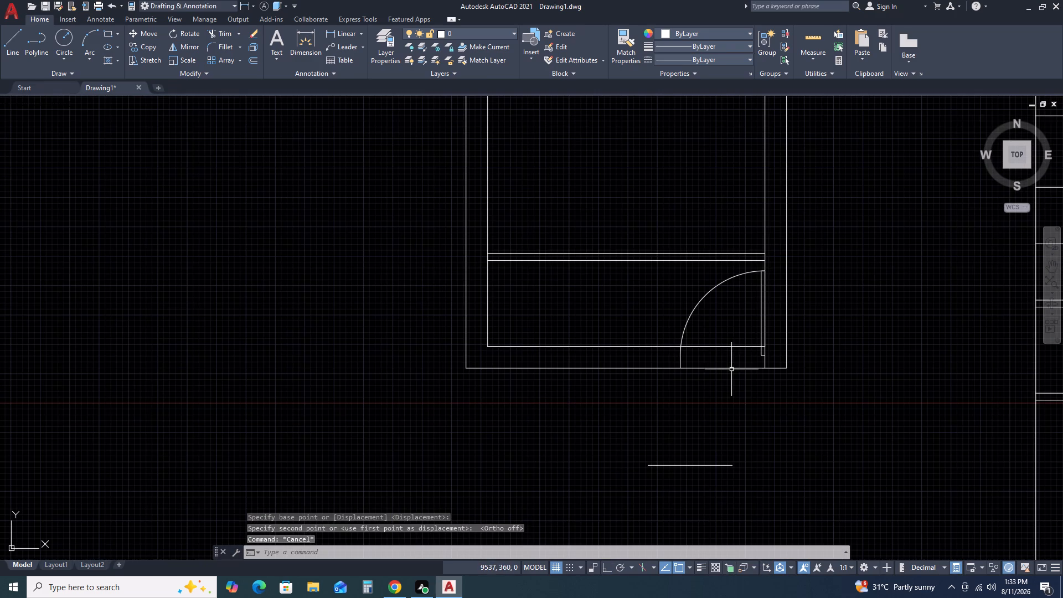
text(TR)
key(space)
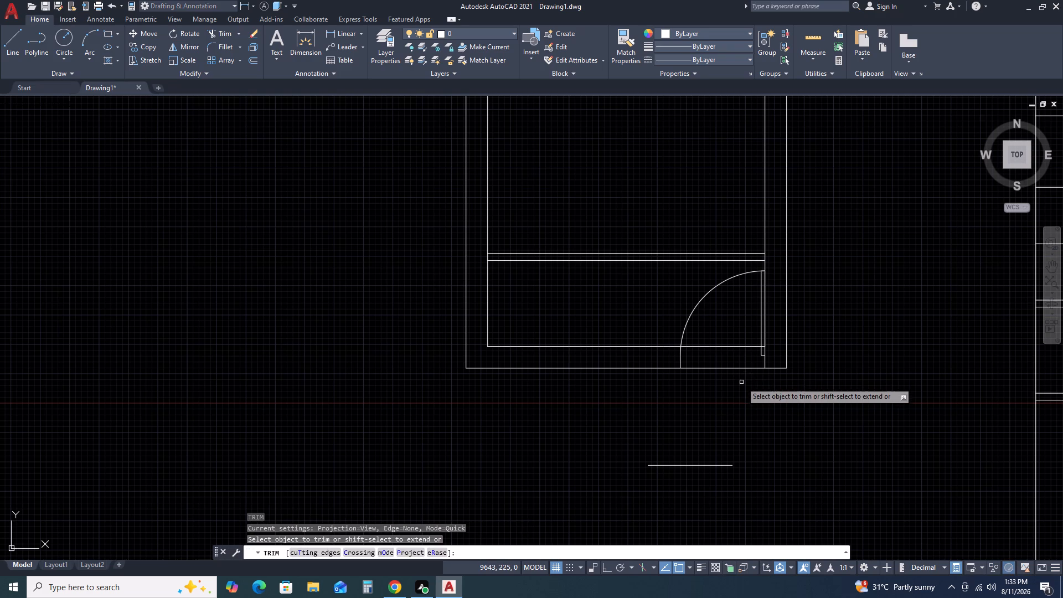
drag(744, 374, 744, 359)
click(741, 322)
key(Escape)
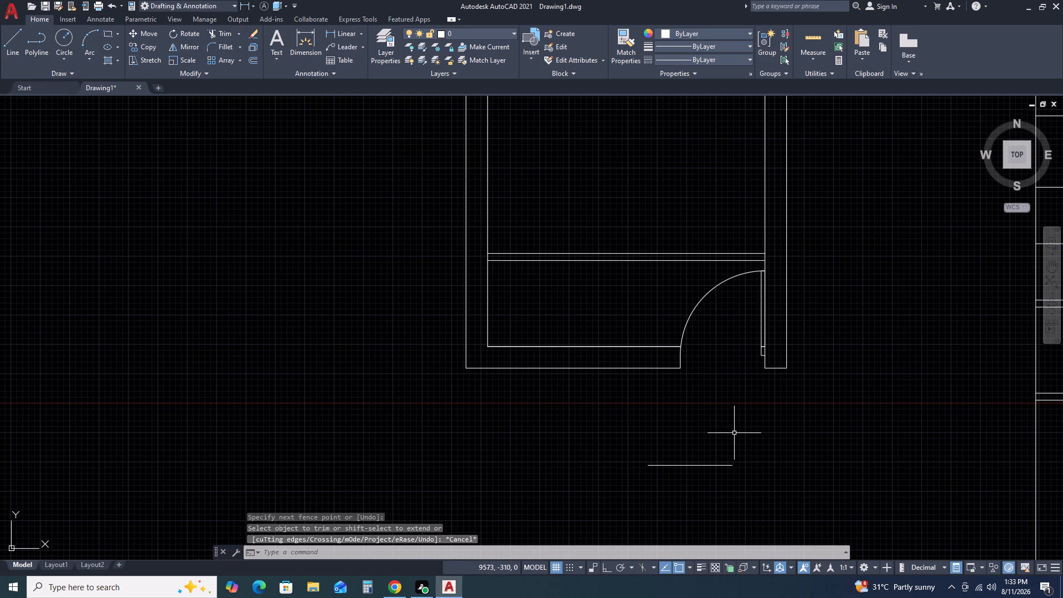
Delete the loose 900 mm reference line below the room.
drag(734, 435, 728, 439)
click(700, 467)
key(Delete)
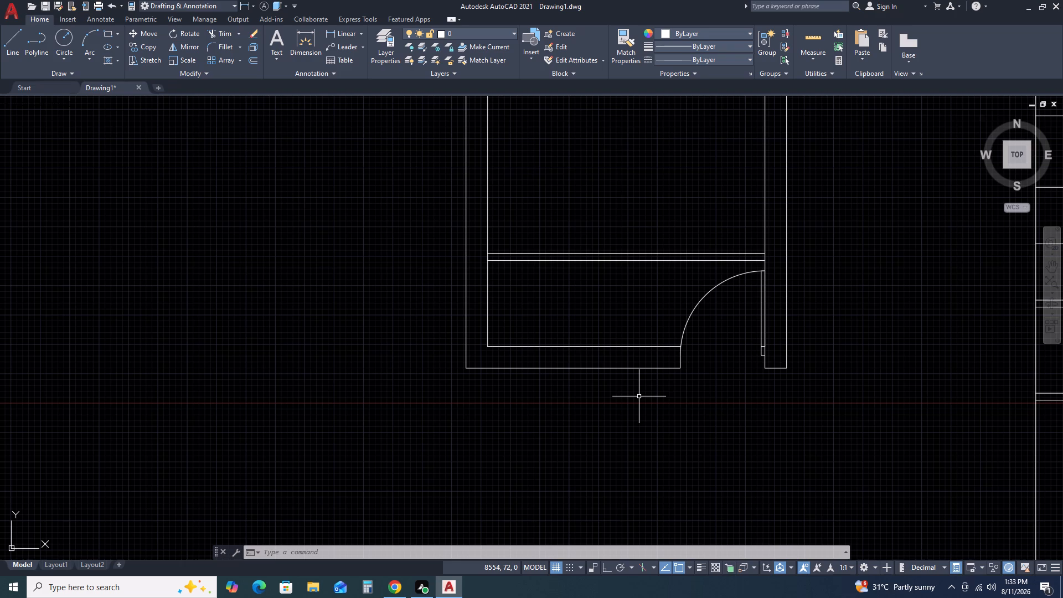
Draw an 800 by 800 mm rectangle in the empty space outside the room's left wall.
text(RE)
text(C)
key(space)
click(369, 269)
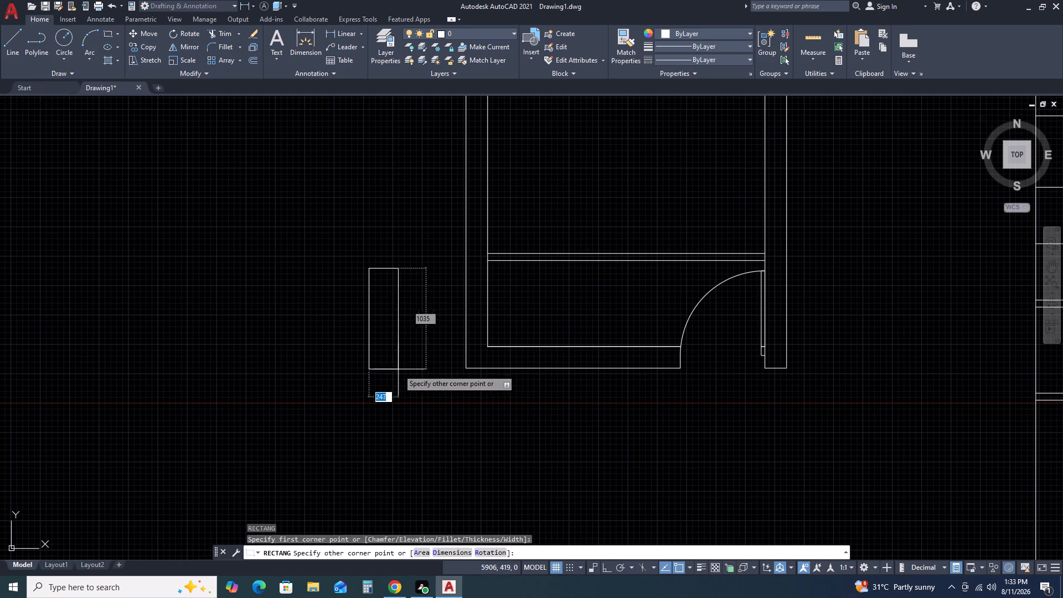
text(D)
key(space)
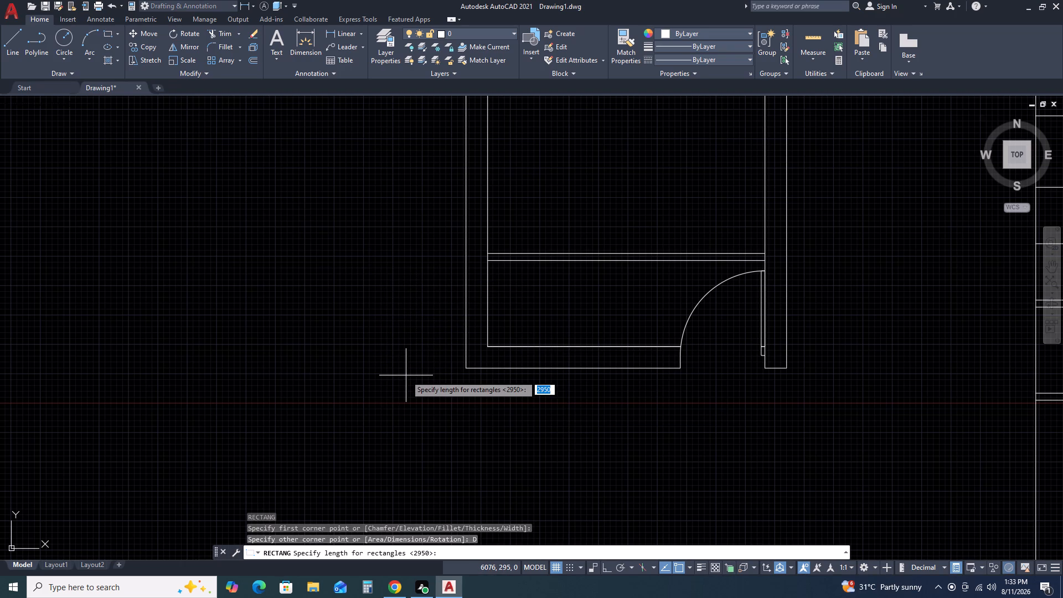
text(800)
key(space)
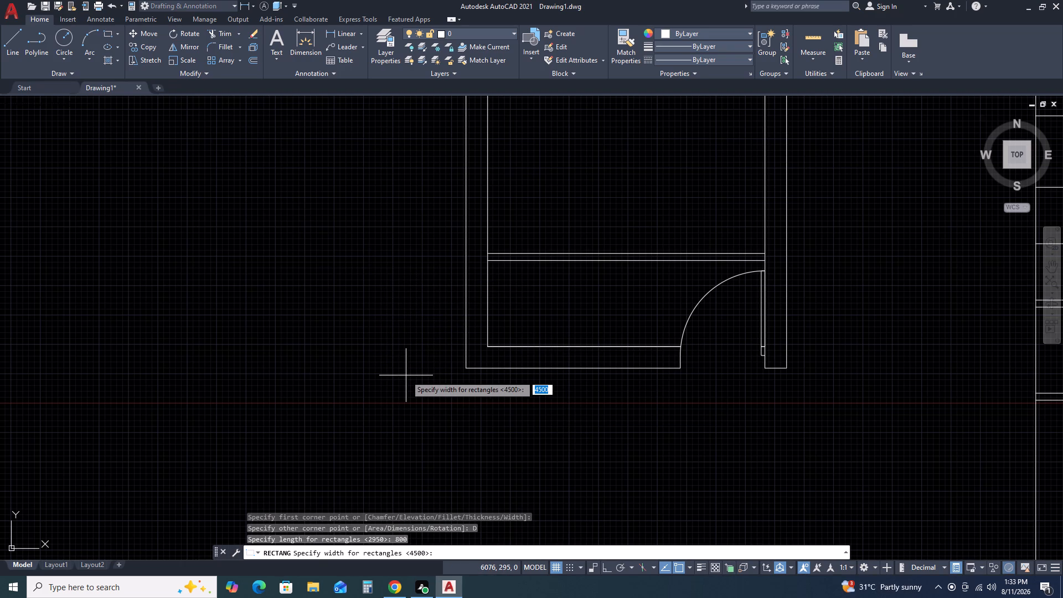
key(3)
key(BackSpace)
text(800)
key(space)
click(354, 338)
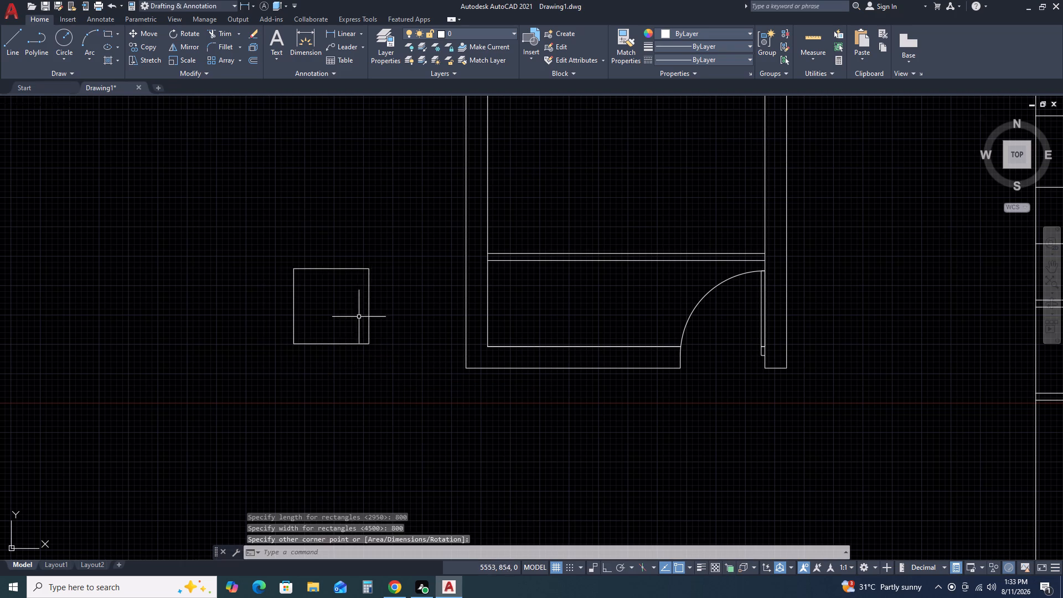
Move the 800 mm square into the room, just left of the door swing near the inner bottom wall line.
drag(392, 271, 378, 306)
click(363, 337)
text(M)
key(space)
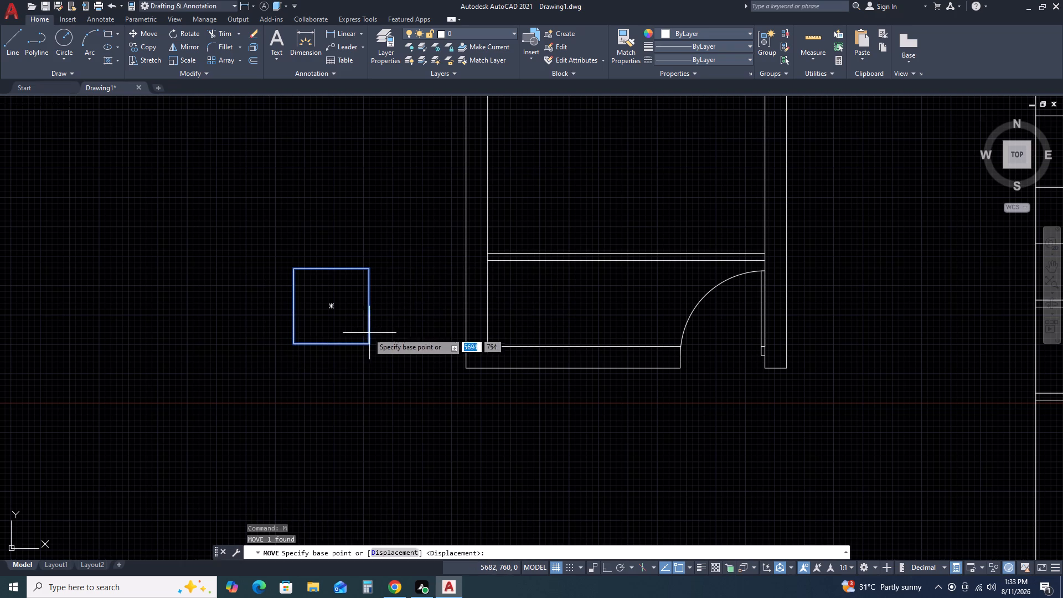
click(374, 339)
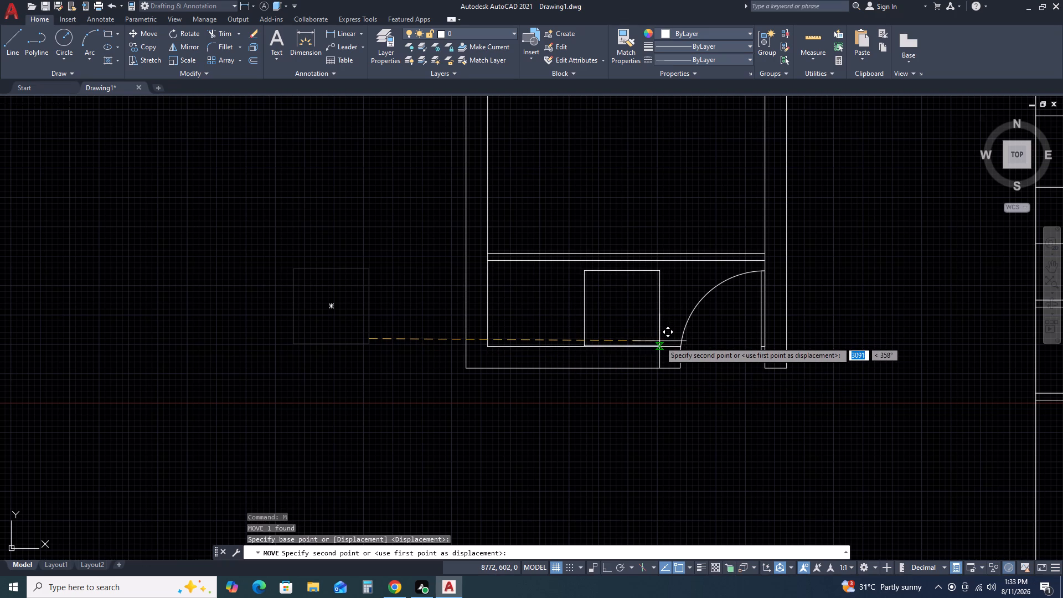
click(662, 341)
Move the 800 mm square straight down by its lower-right corner onto the inner bottom wall line.
scroll(658, 341, up, 2)
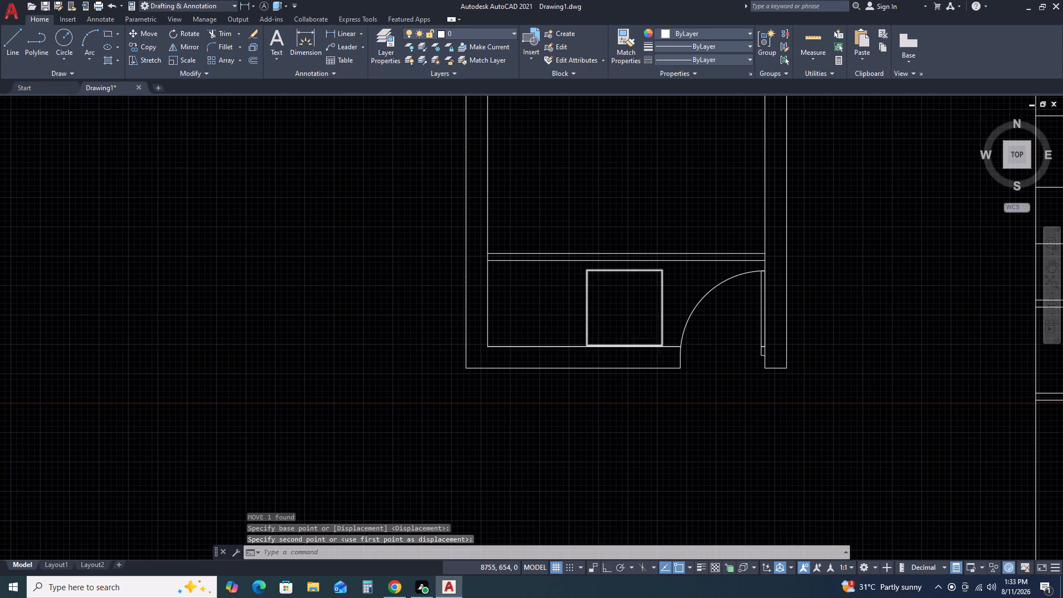
click(671, 336)
click(652, 336)
key(m)
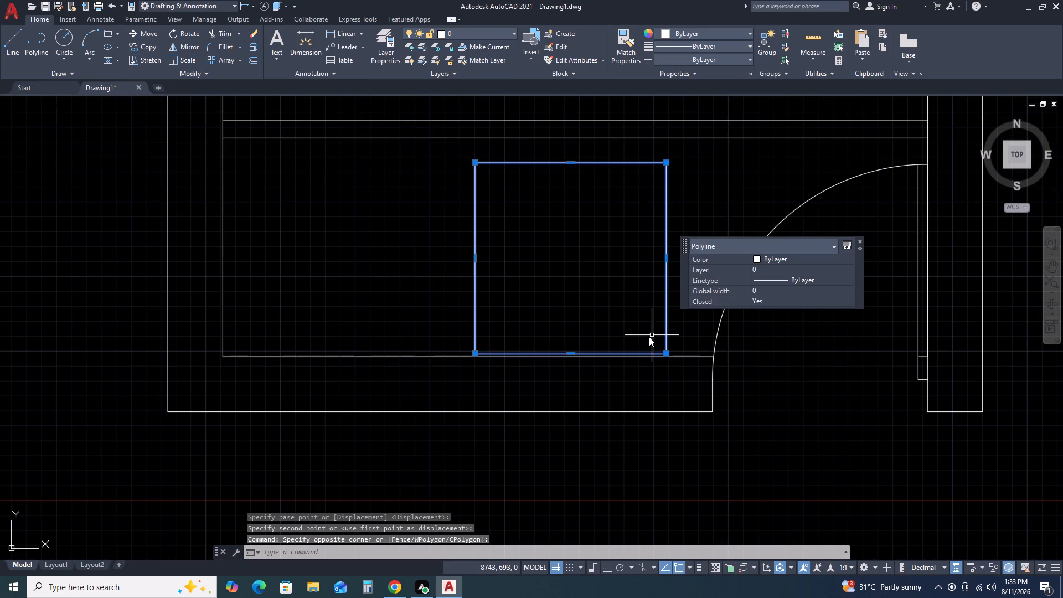
key(space)
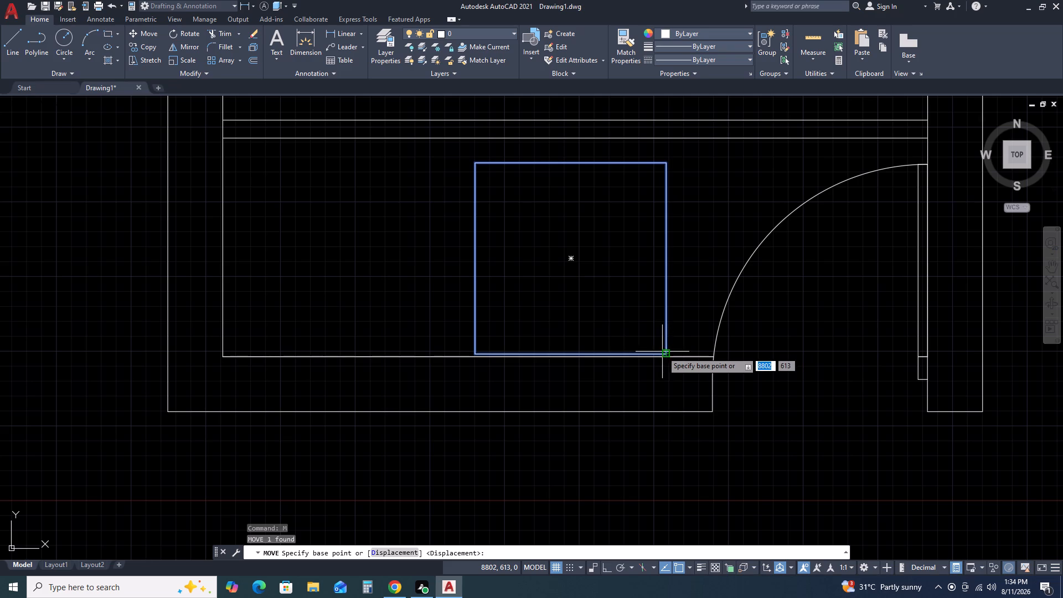
click(664, 353)
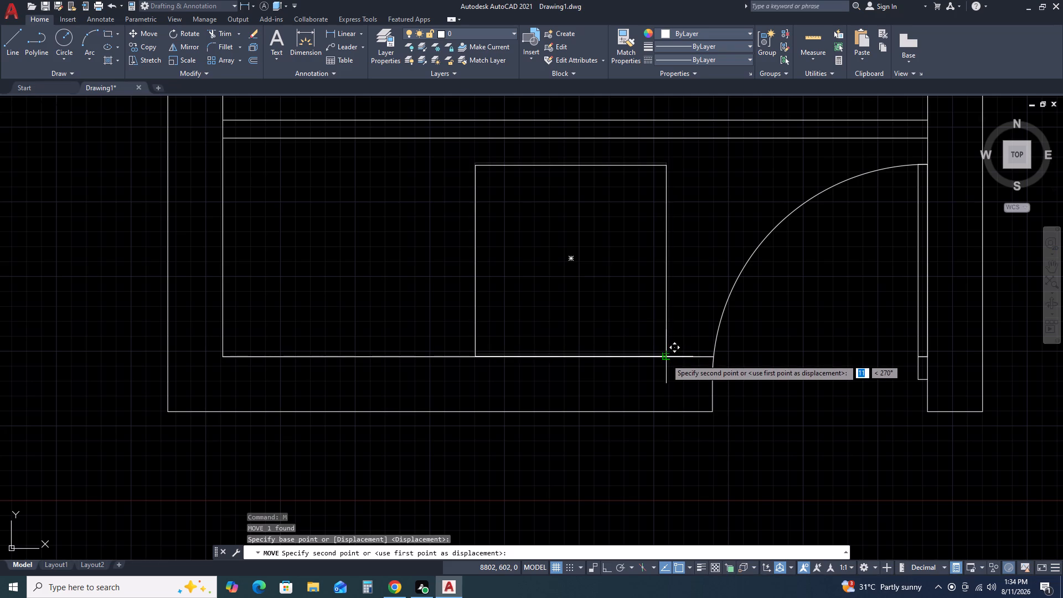
click(666, 359)
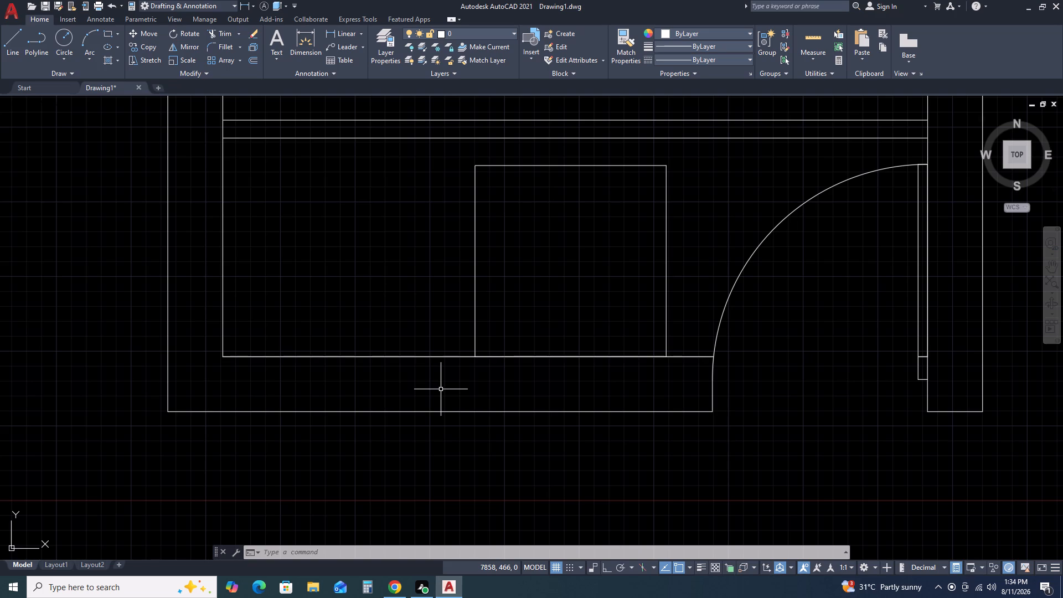
Draw a 900 mm horizontal line segment along the inner bottom wall, starting at the room's inner lower-left corner, with Ortho on.
text(L)
key(space)
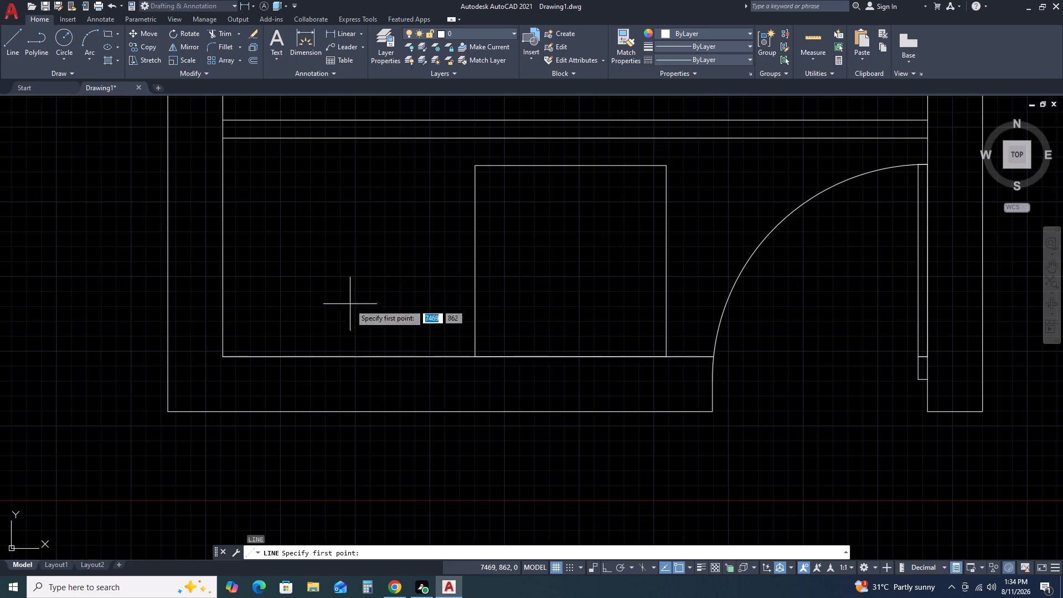
scroll(352, 312, down, 4)
scroll(349, 326, up, 2)
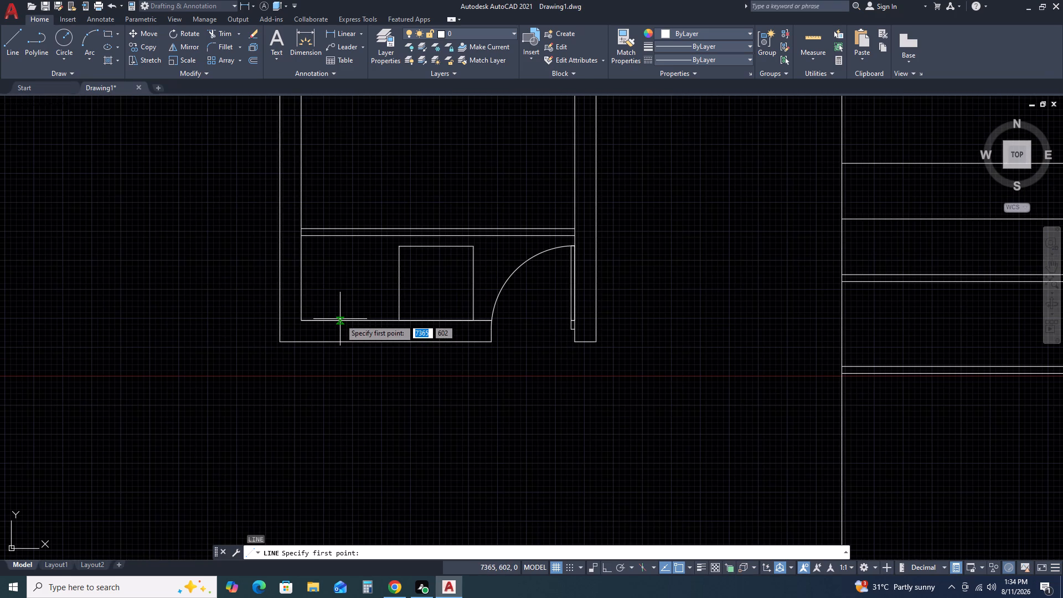
click(301, 319)
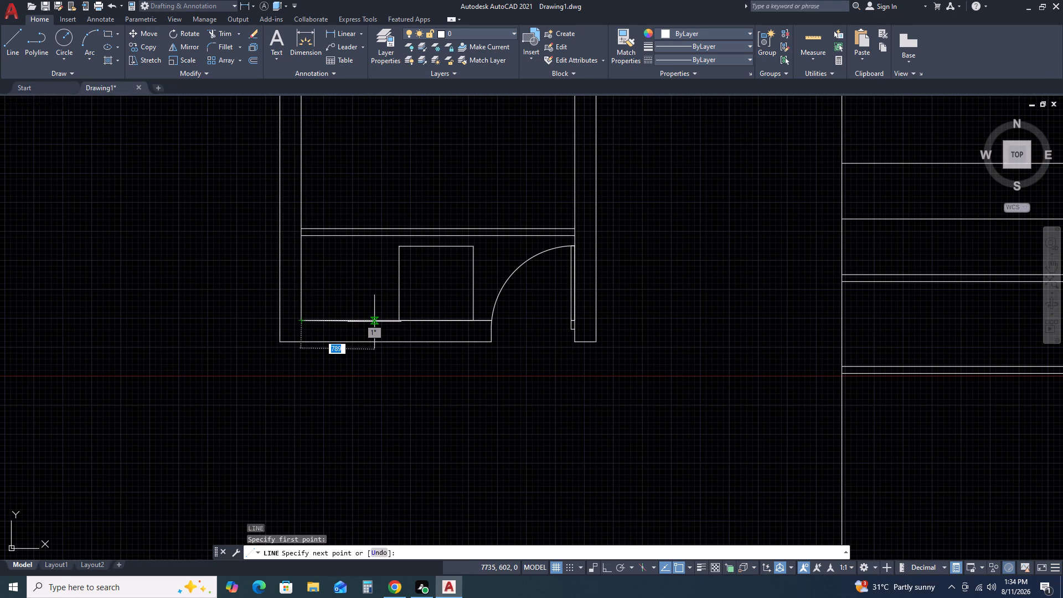
key(8)
key(BackSpace)
key(9)
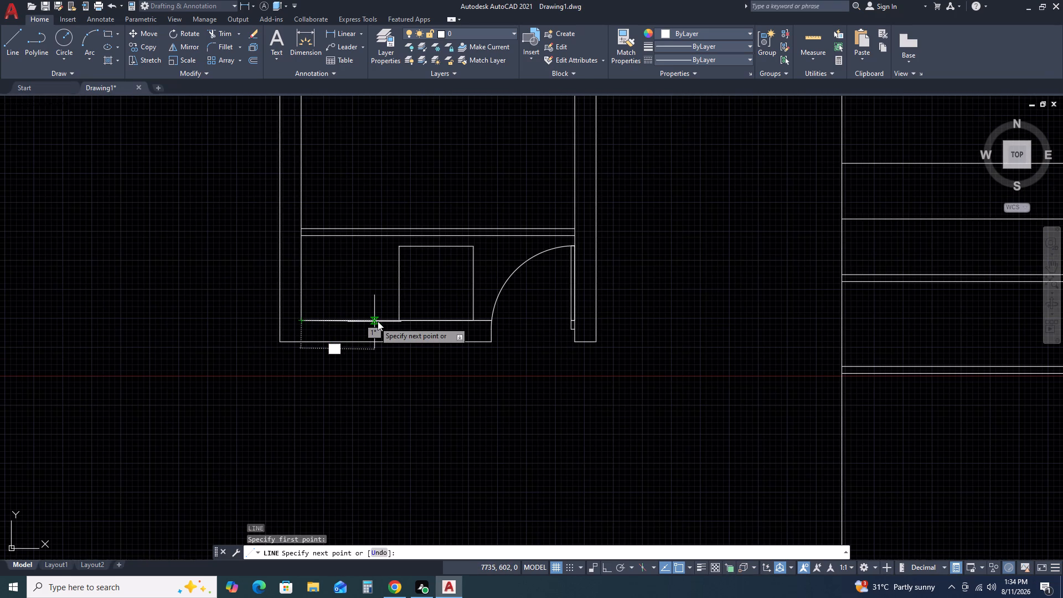
key(0)
text(0)
key(space)
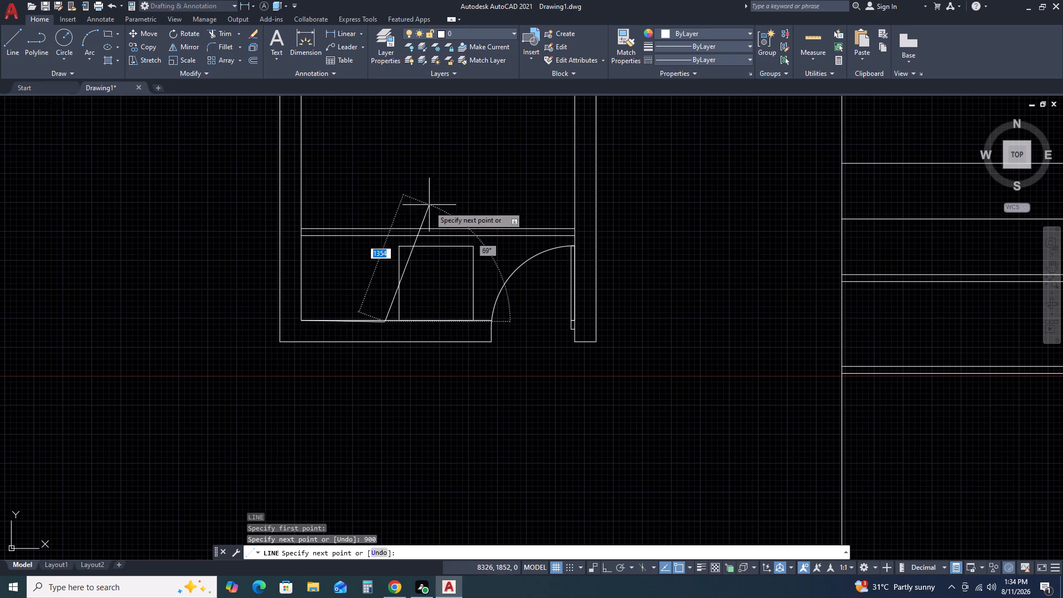
key(ctrl+z)
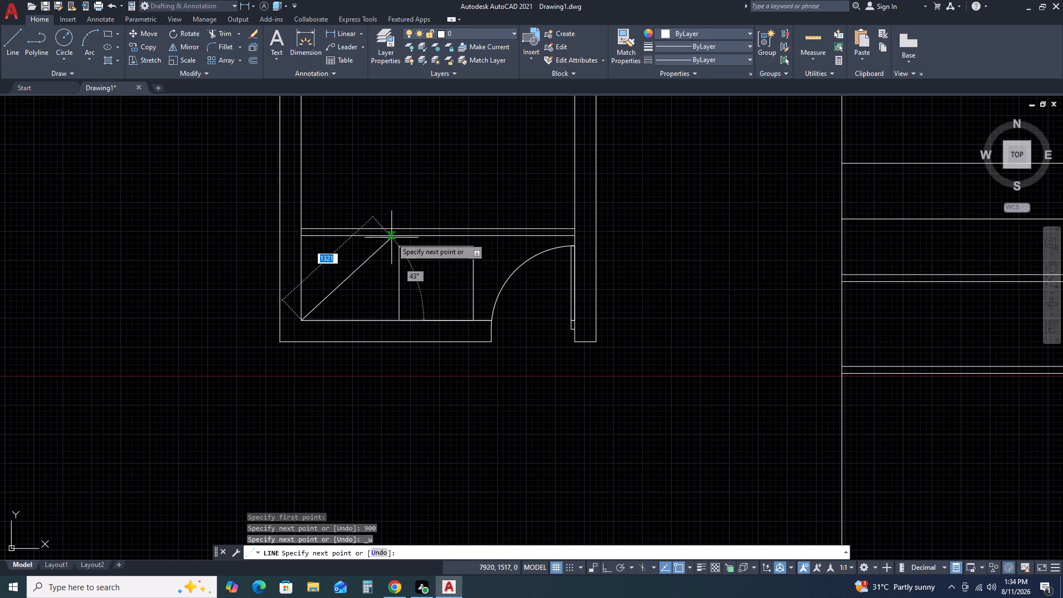
key(F8)
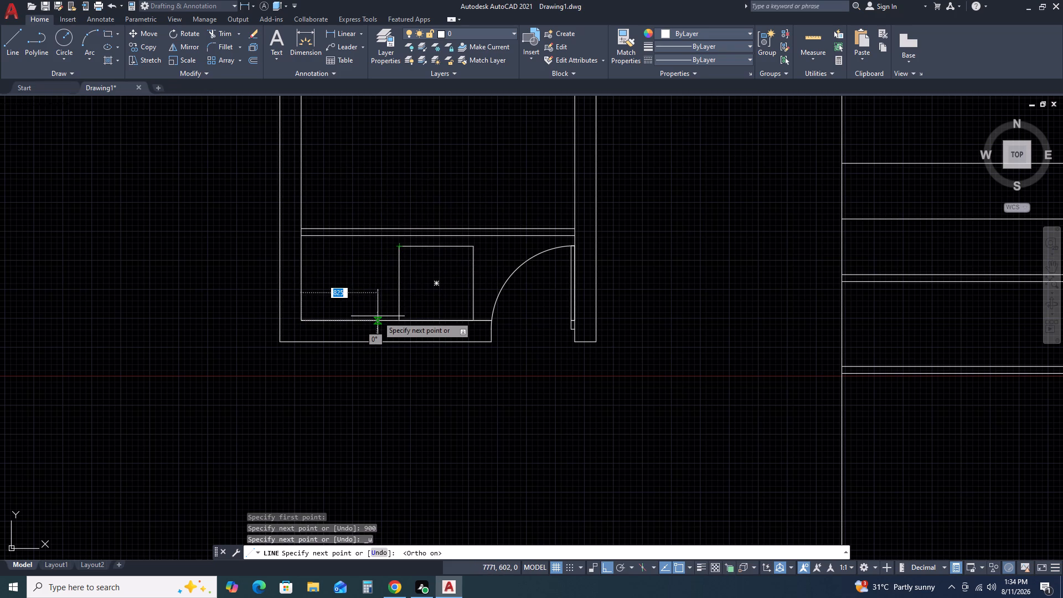
key(9)
text(00)
key(space)
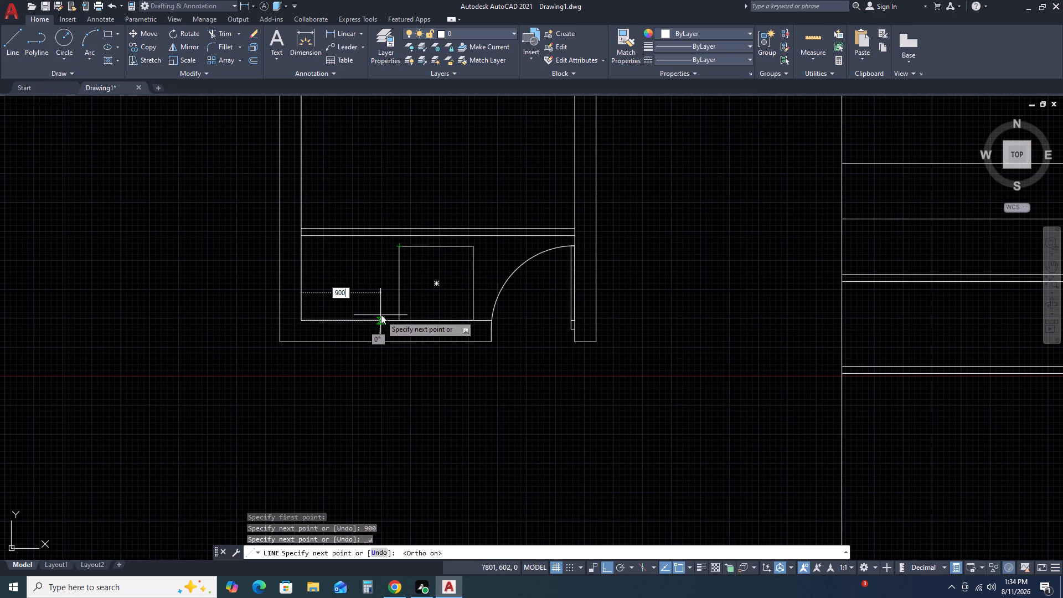
Continue the line 2100 mm vertically upward from the end of the 900 mm segment.
middle_drag(365, 192, 393, 335)
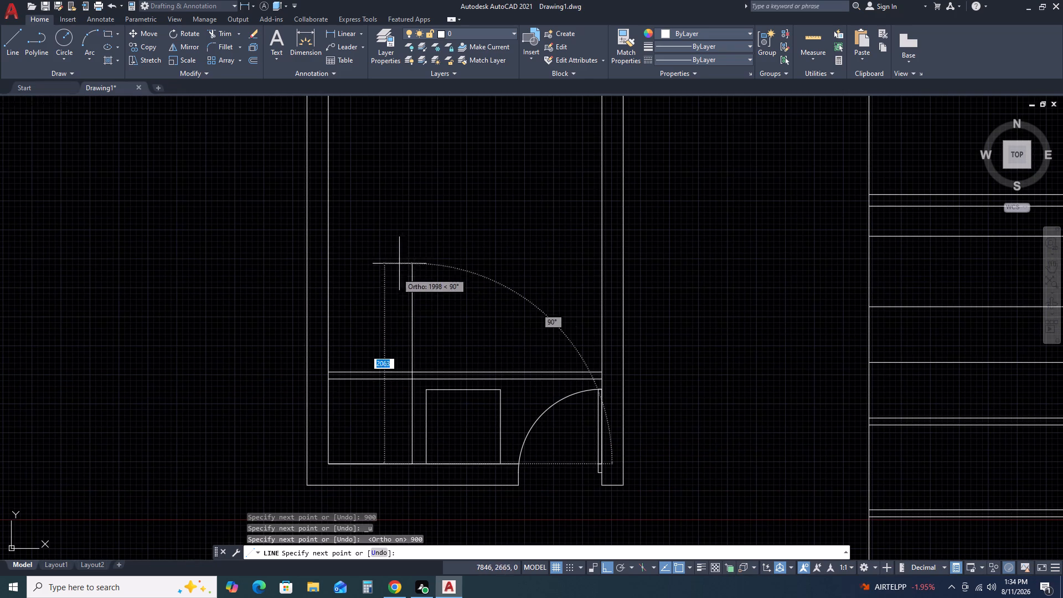
middle_drag(416, 234, 426, 337)
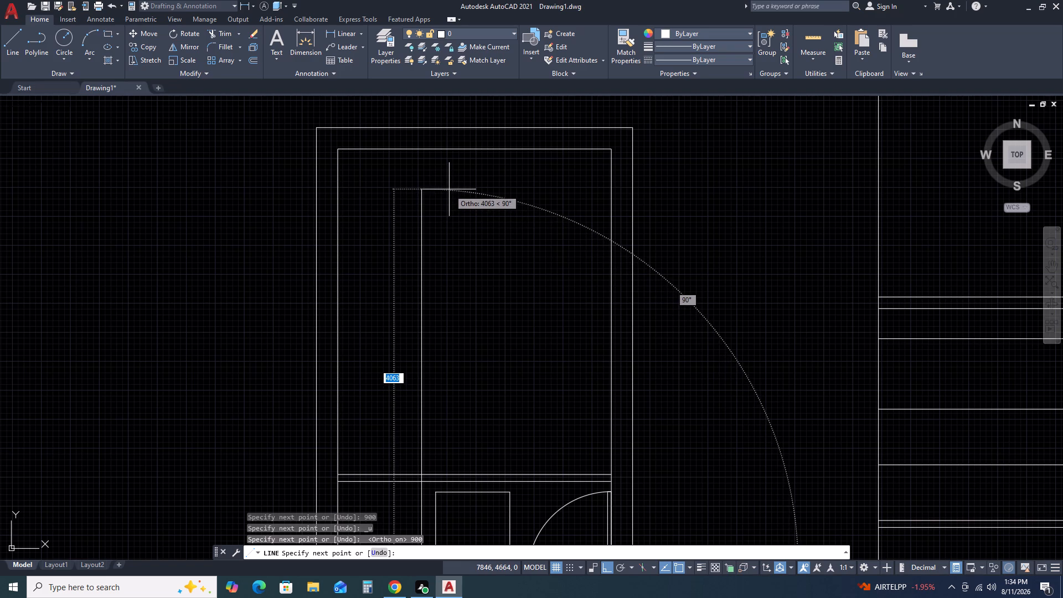
text(21)
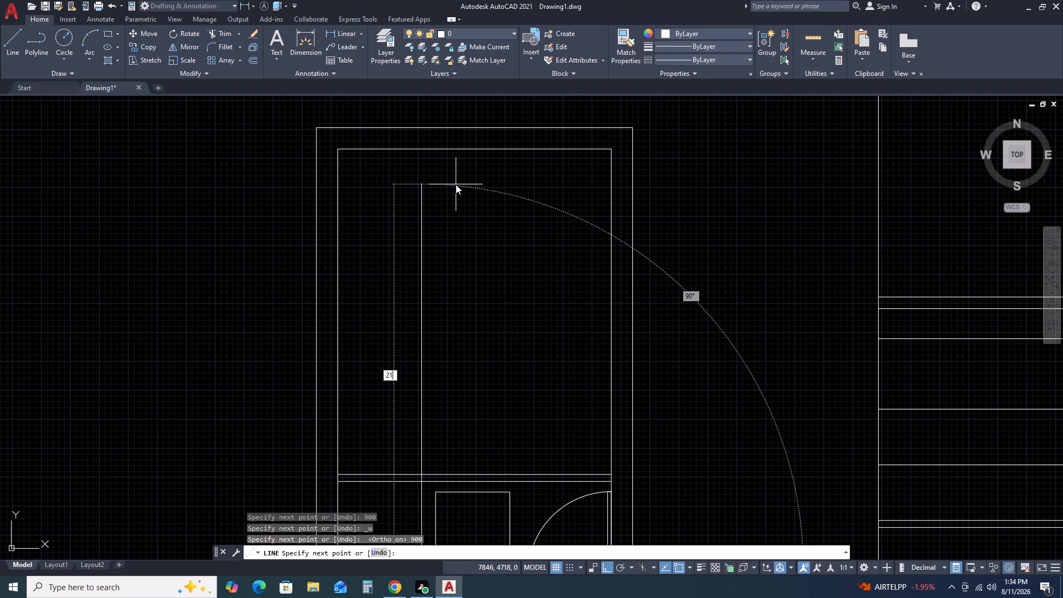
key(0)
key(0)
key(space)
Continue the line horizontally from the top of the 2100 mm segment to the inner right wall line and end the line.
scroll(602, 319, down, 2)
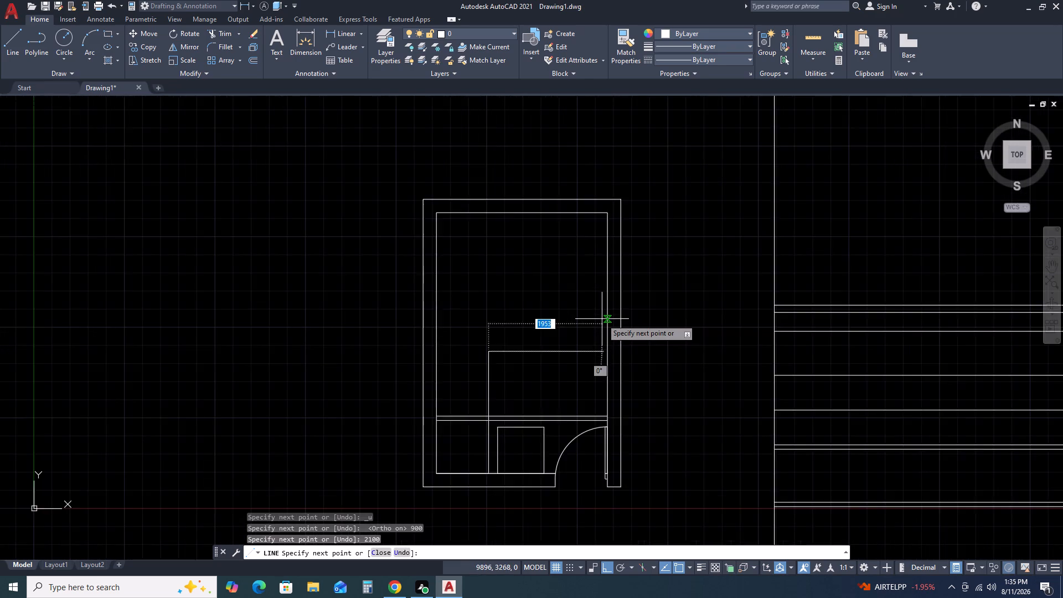
scroll(605, 339, up, 2)
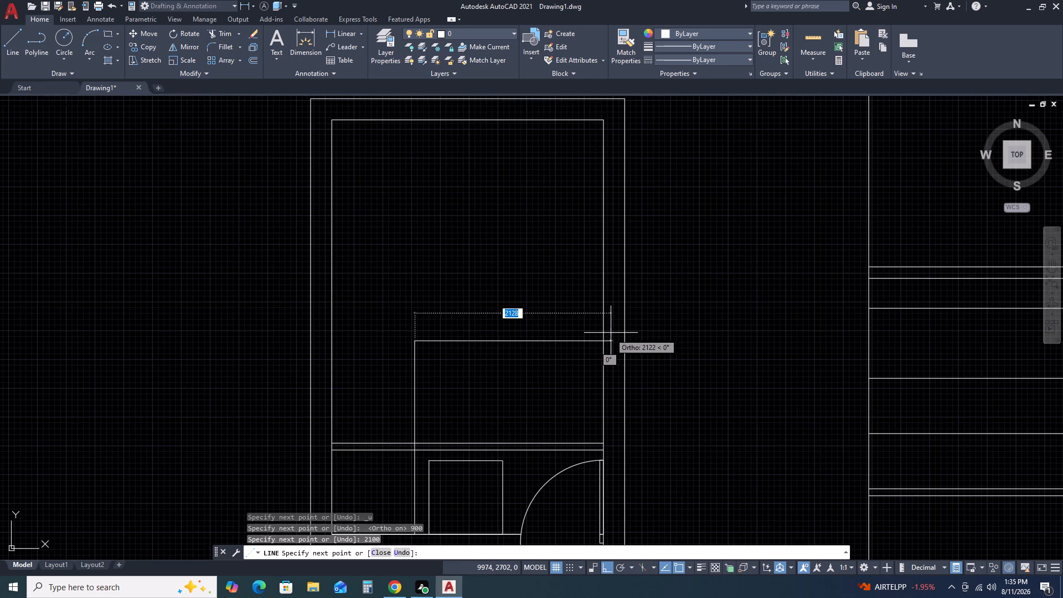
scroll(606, 346, up, 1)
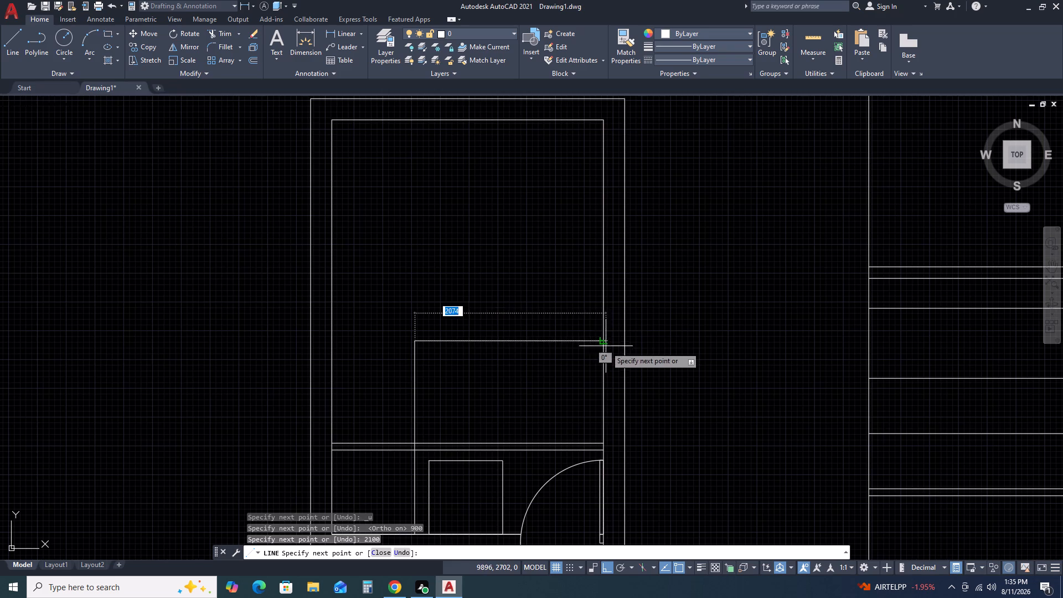
scroll(606, 347, up, 1)
click(600, 333)
scroll(546, 294, down, 3)
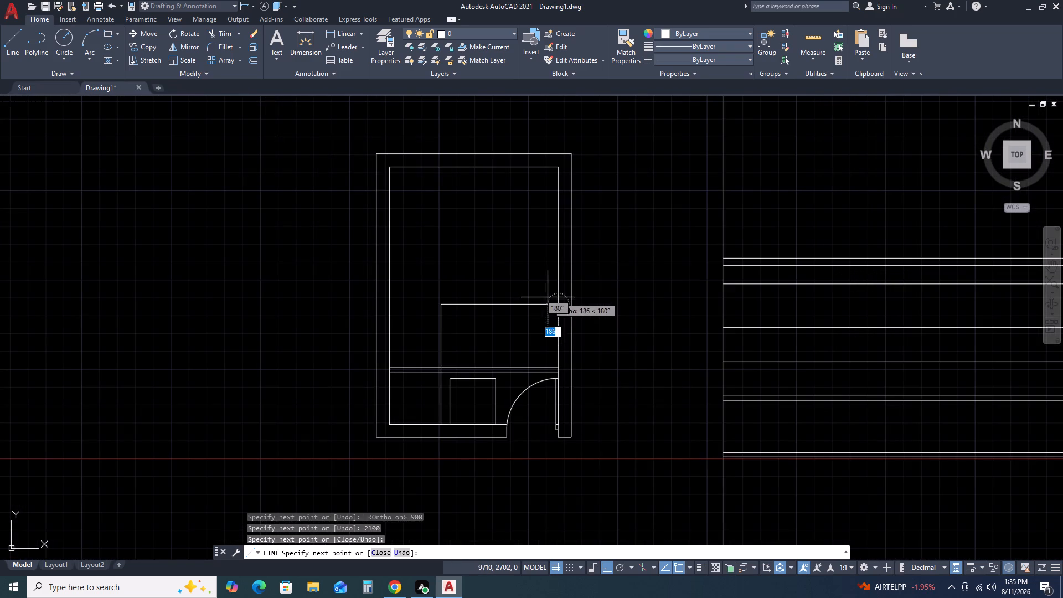
key(Escape)
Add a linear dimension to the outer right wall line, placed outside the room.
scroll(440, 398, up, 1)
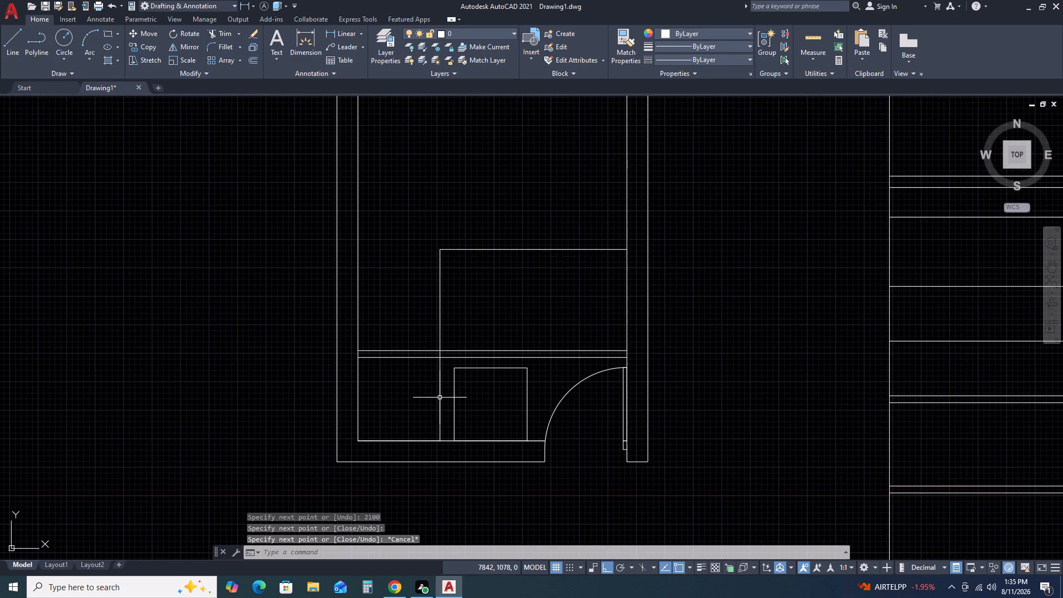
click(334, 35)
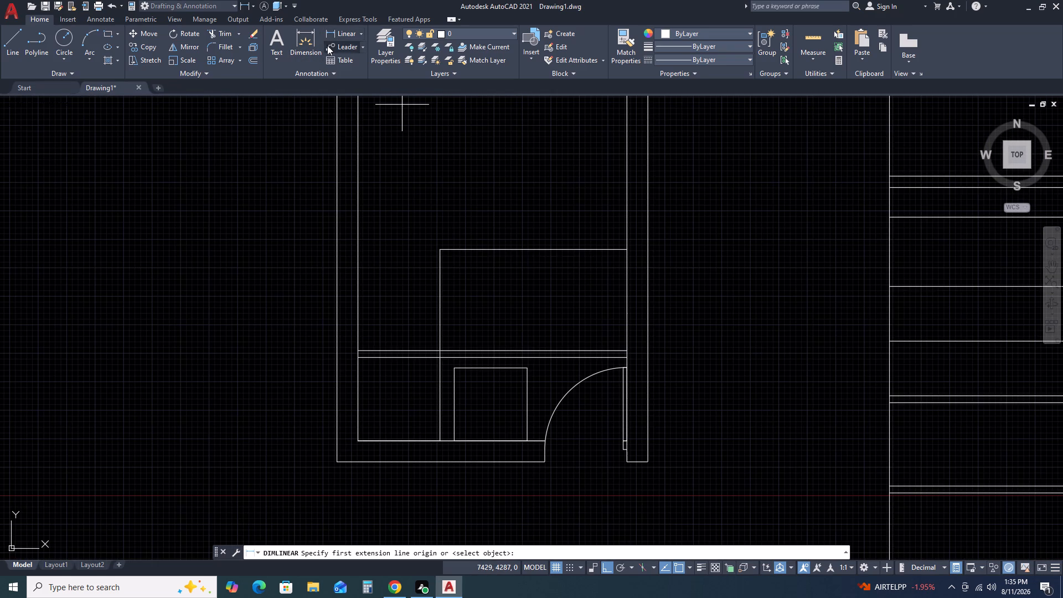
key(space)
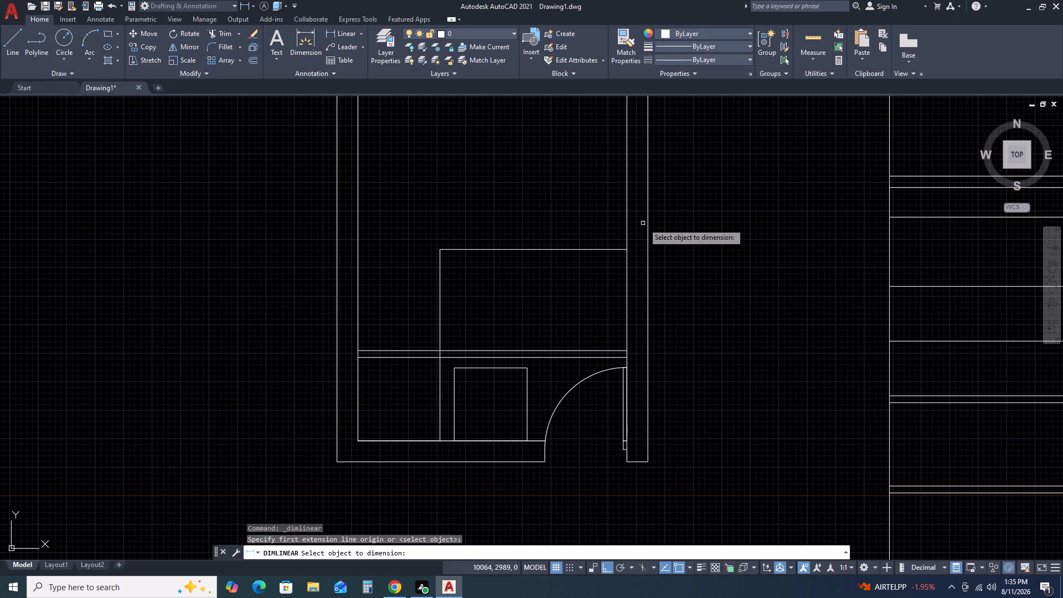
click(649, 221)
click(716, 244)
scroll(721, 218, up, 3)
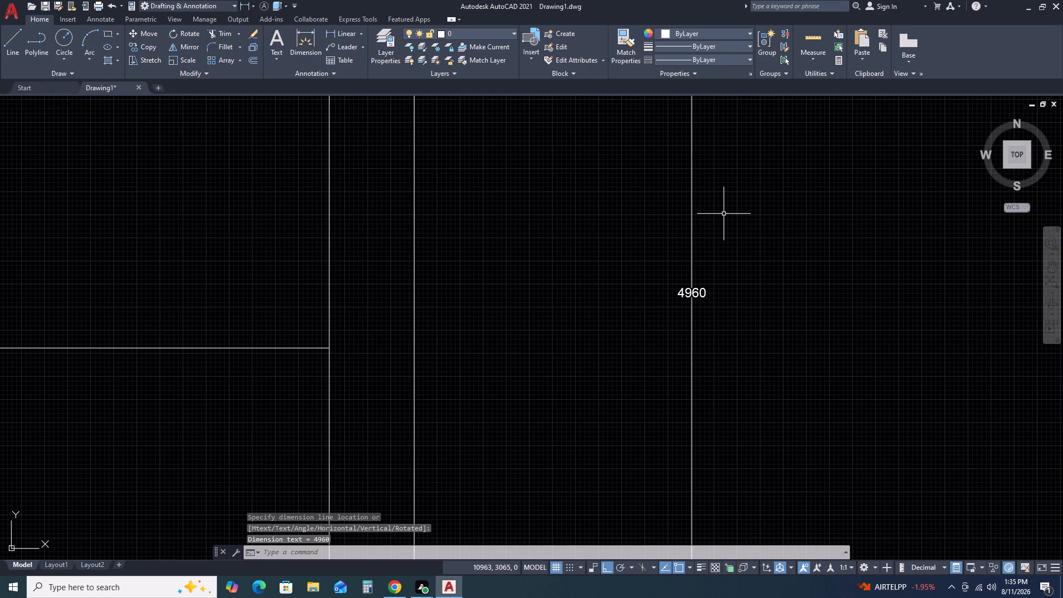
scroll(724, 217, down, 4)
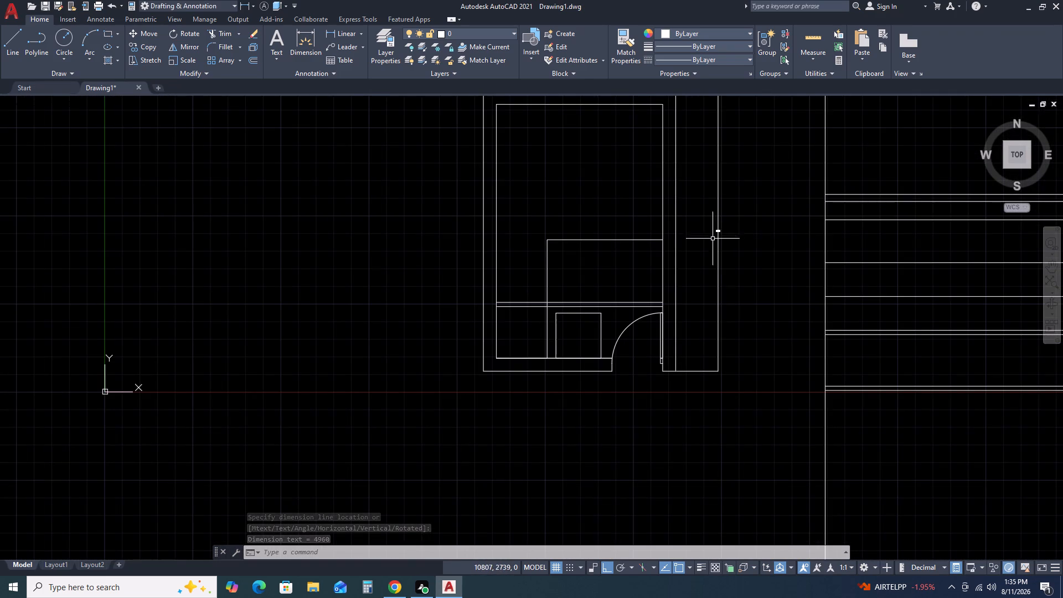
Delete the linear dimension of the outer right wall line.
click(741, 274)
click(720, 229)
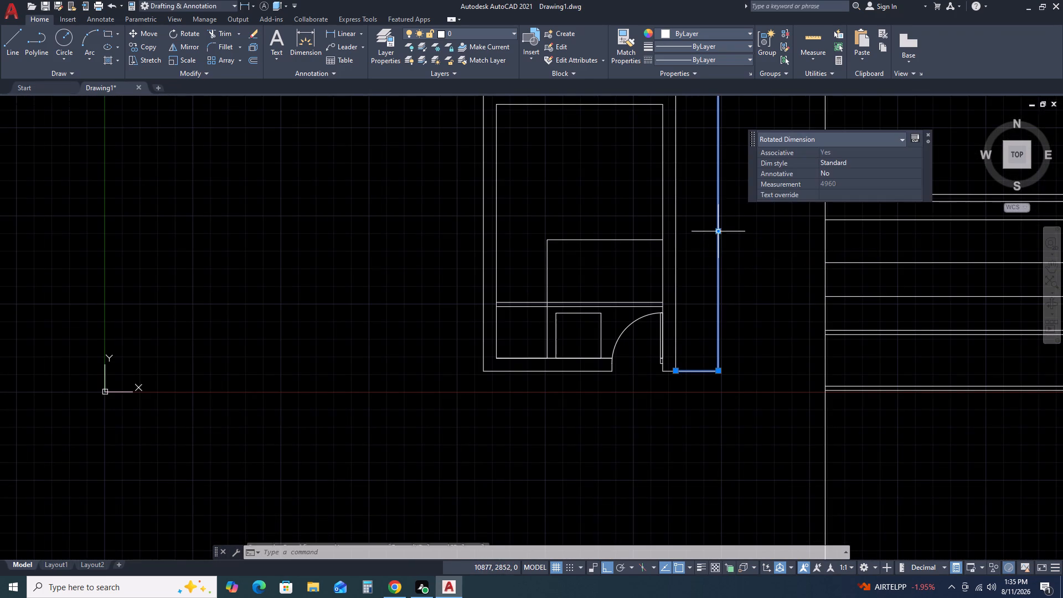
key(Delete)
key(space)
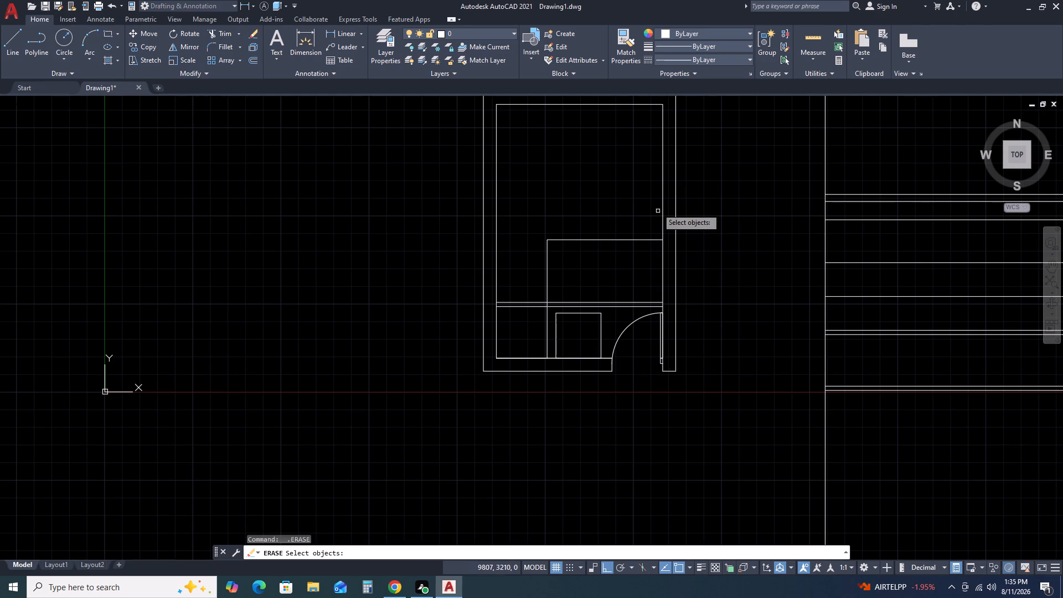
Add a linear dimension to the inner right wall line, placed outside the room beyond the outer wall.
click(339, 35)
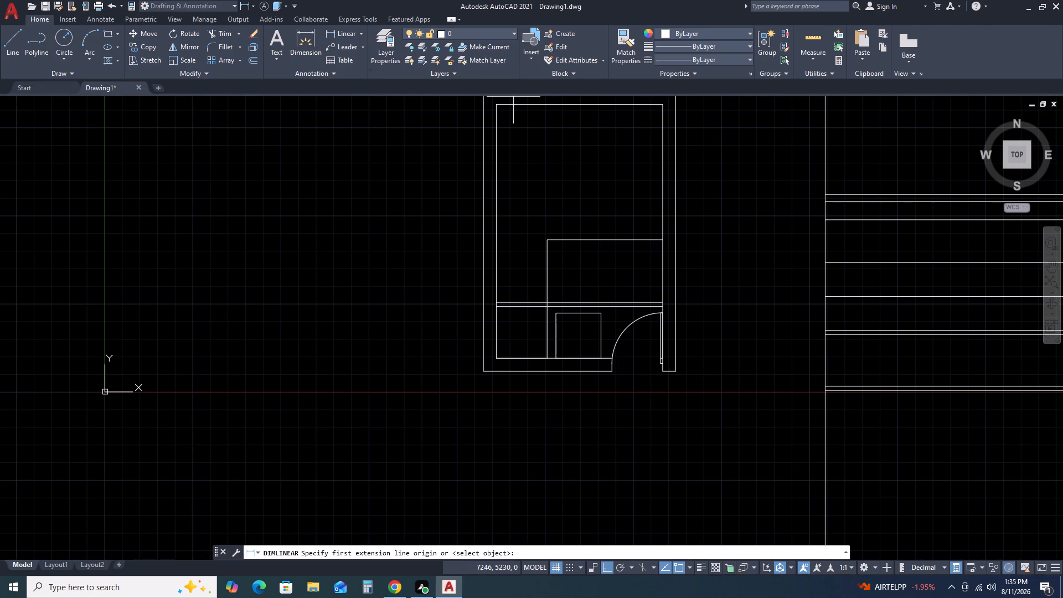
key(space)
click(662, 187)
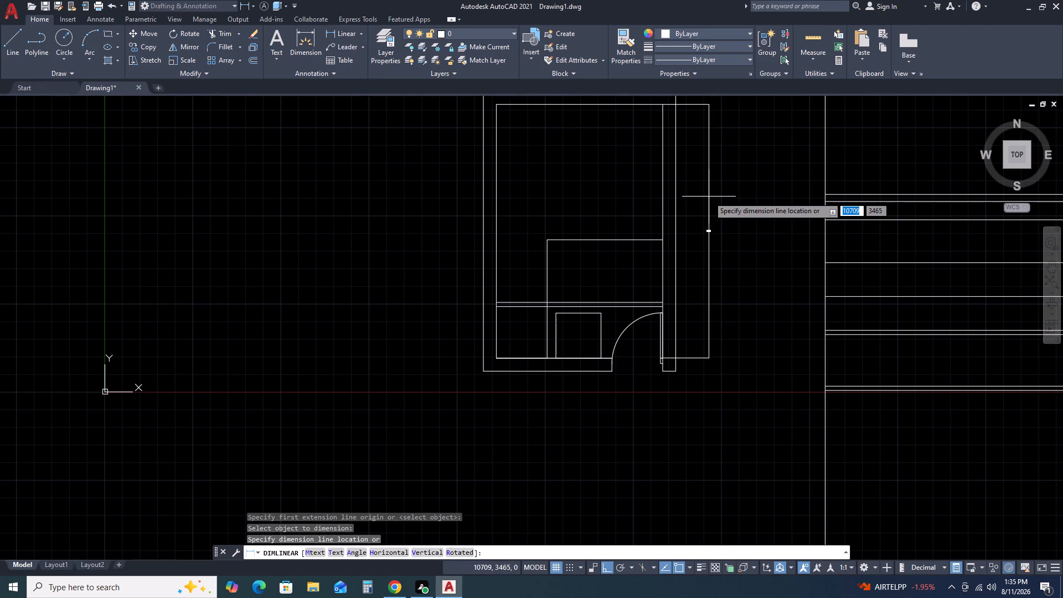
click(709, 198)
scroll(711, 223, up, 4)
scroll(711, 220, down, 5)
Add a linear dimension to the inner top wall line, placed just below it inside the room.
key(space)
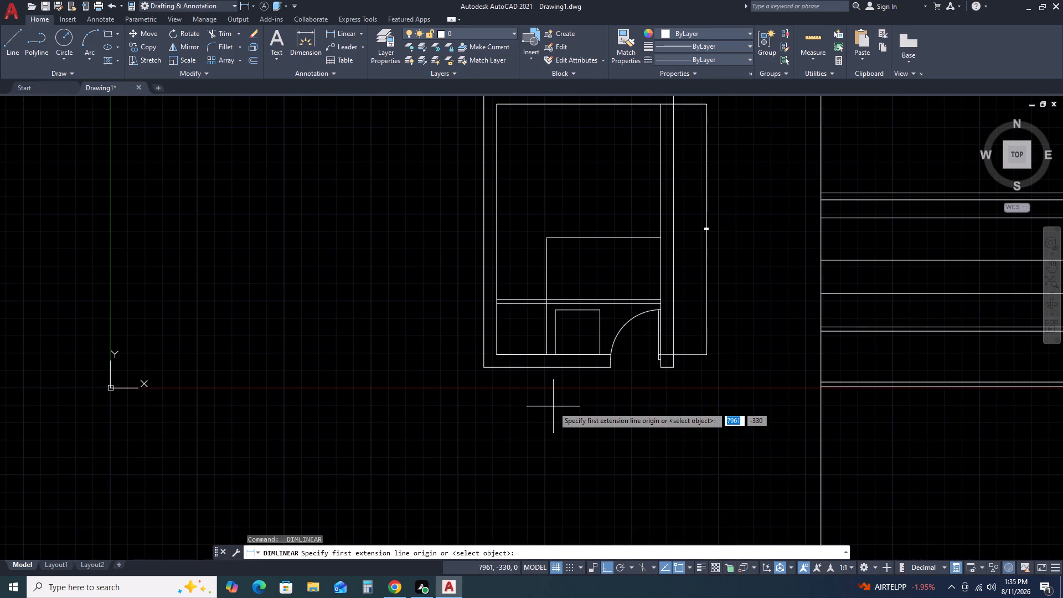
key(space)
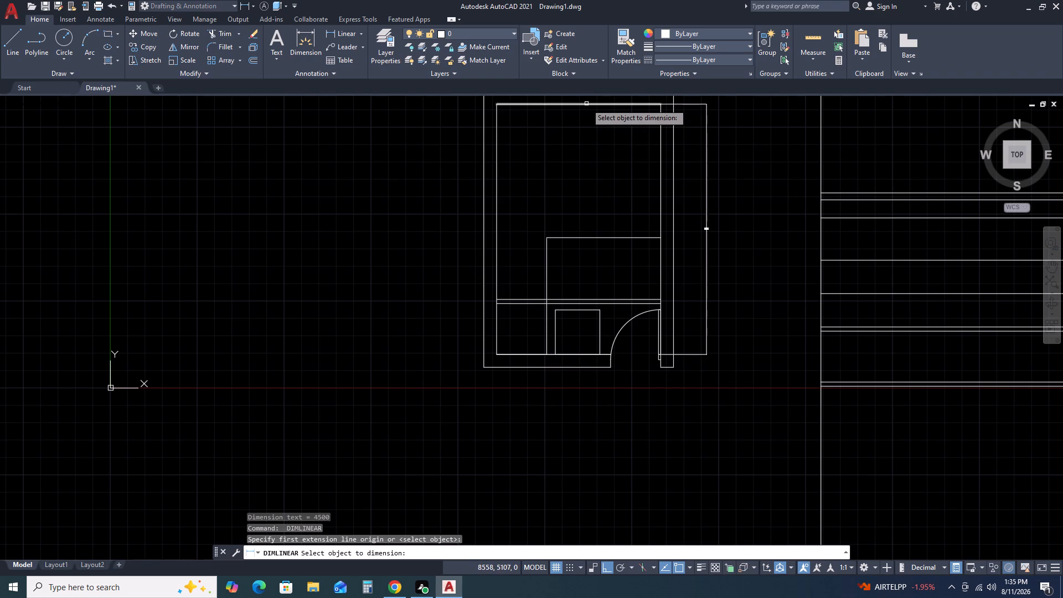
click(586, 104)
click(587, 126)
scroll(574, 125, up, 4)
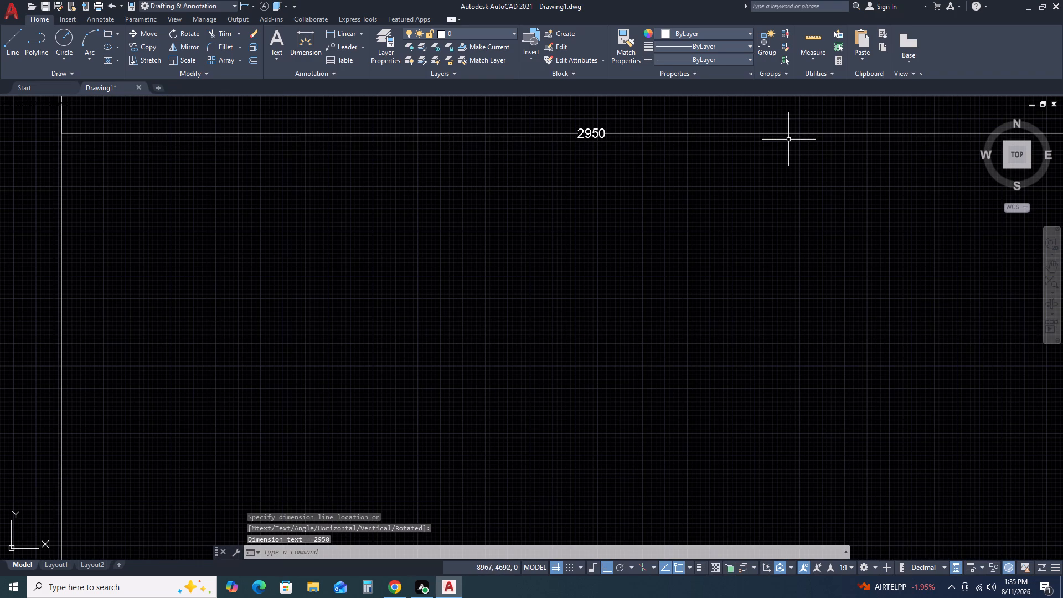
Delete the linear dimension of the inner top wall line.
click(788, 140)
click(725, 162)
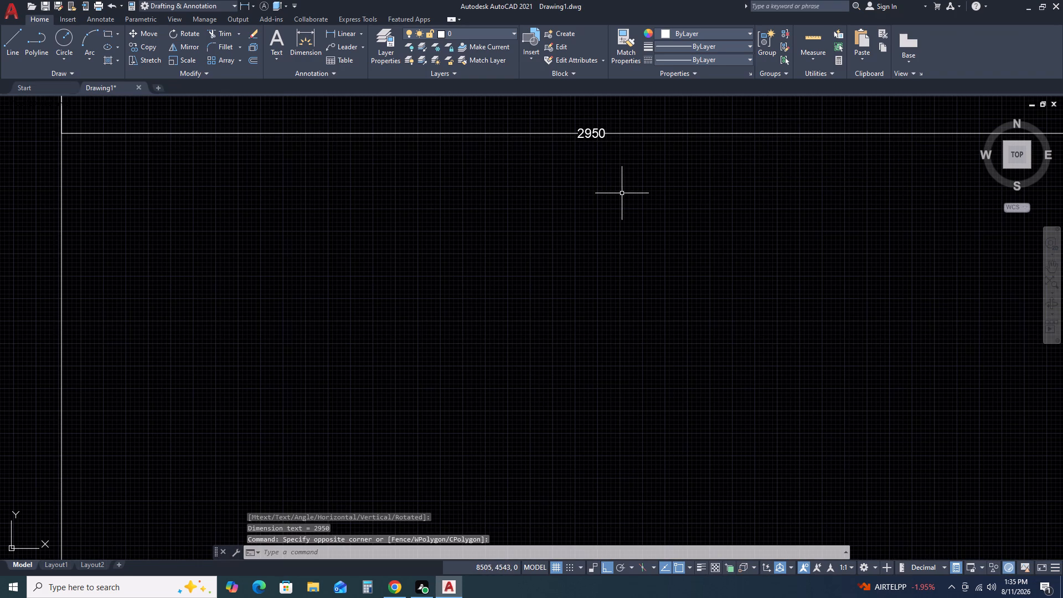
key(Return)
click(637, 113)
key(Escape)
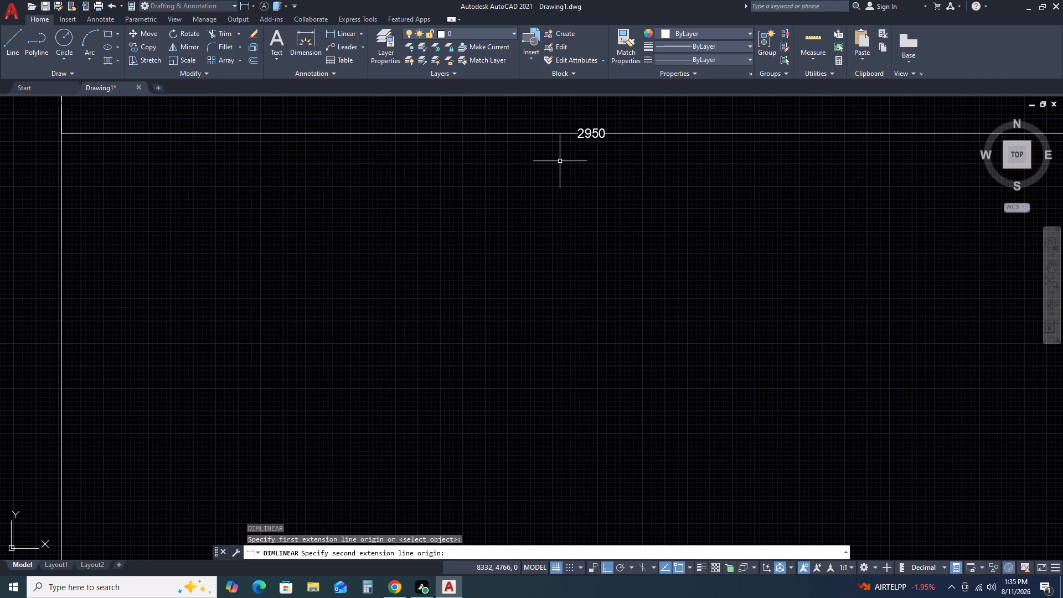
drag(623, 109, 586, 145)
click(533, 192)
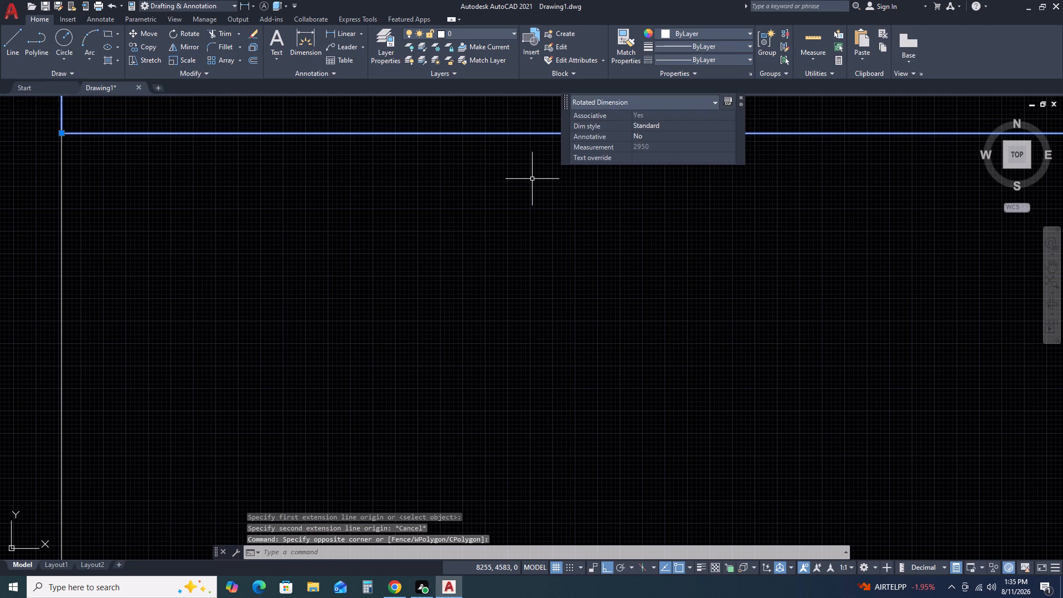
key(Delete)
Delete the 2100 mm vertical line that crosses the two parallel horizontal lines beside the 800 mm square.
scroll(561, 266, down, 2)
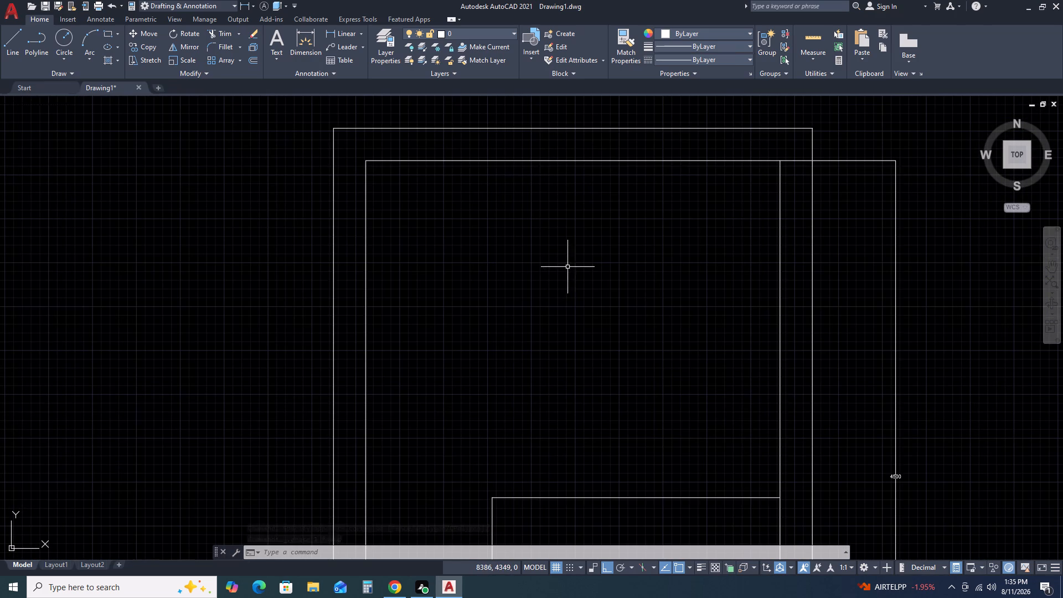
scroll(584, 296, down, 3)
scroll(601, 409, up, 3)
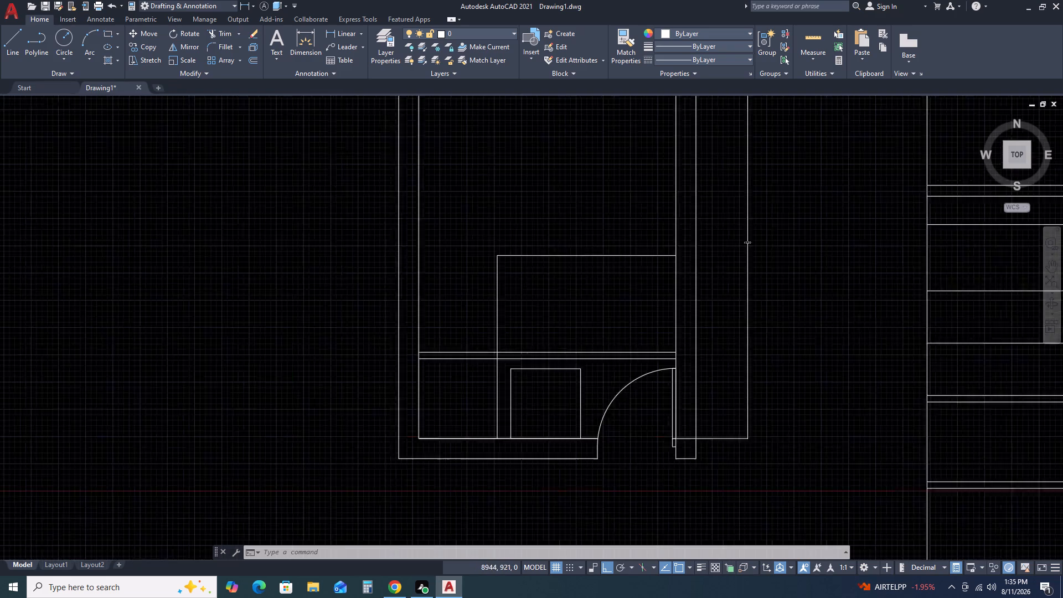
middle_drag(610, 414, 556, 343)
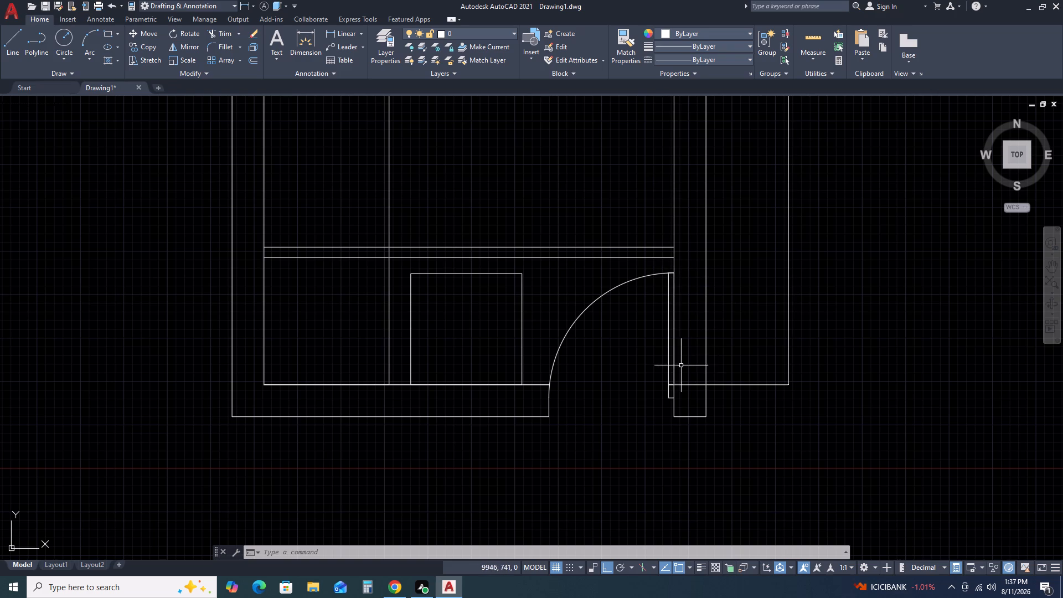
scroll(658, 371, up, 2)
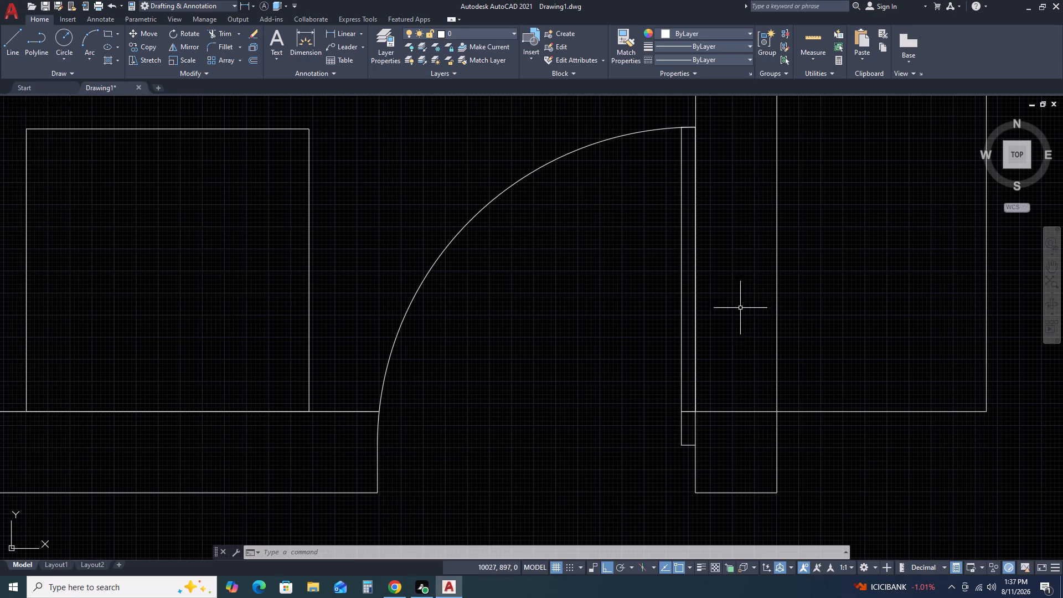
scroll(233, 301, down, 2)
middle_drag(161, 316, 441, 315)
middle_click(442, 315)
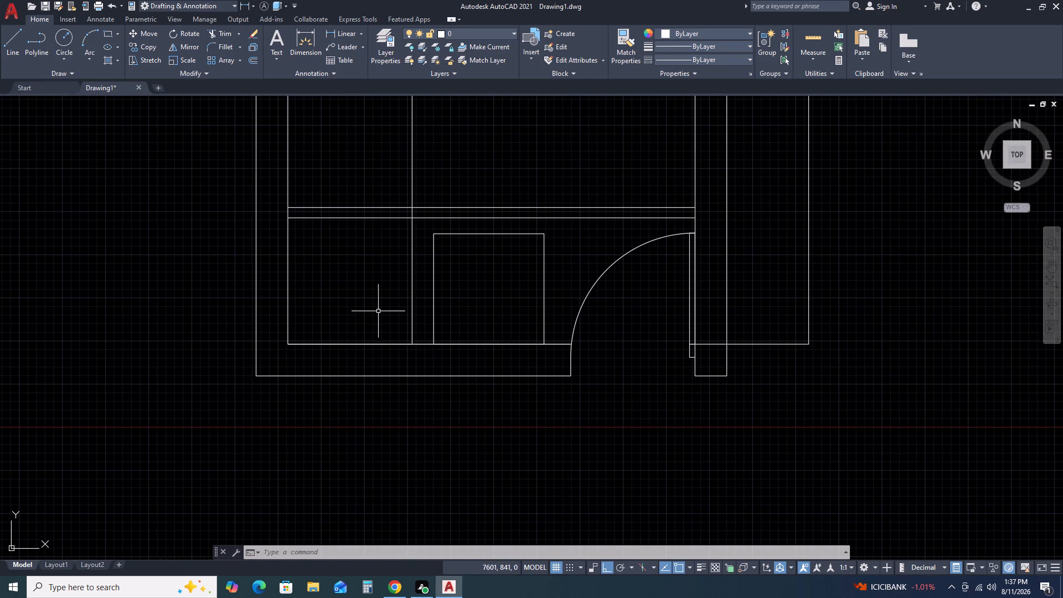
click(421, 256)
click(388, 272)
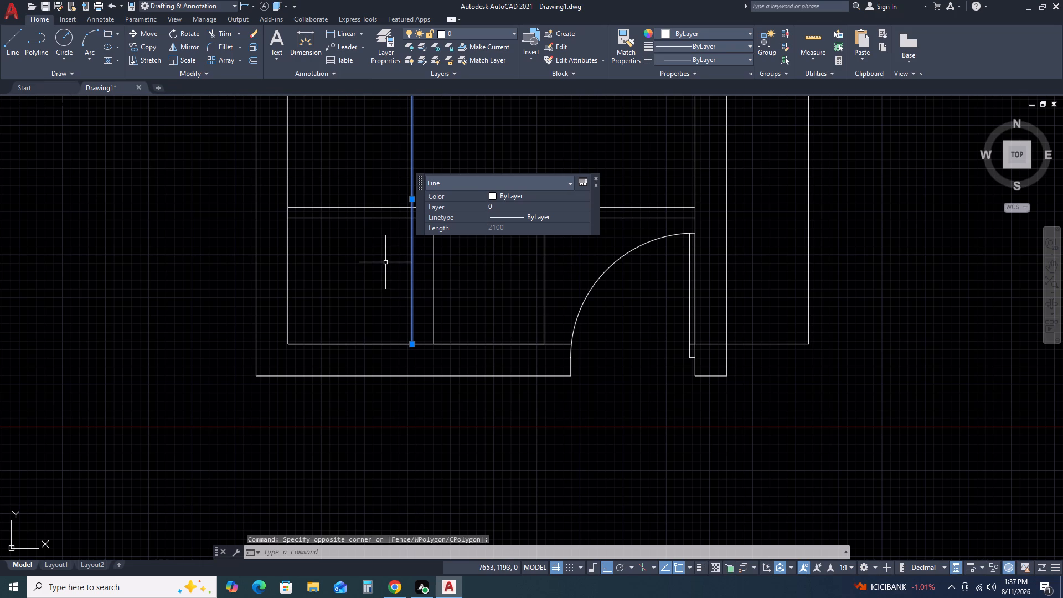
key(Delete)
Draw a 2100 mm horizontal line along the inner top wall, starting at the room's inner upper-left corner.
scroll(389, 259, down, 3)
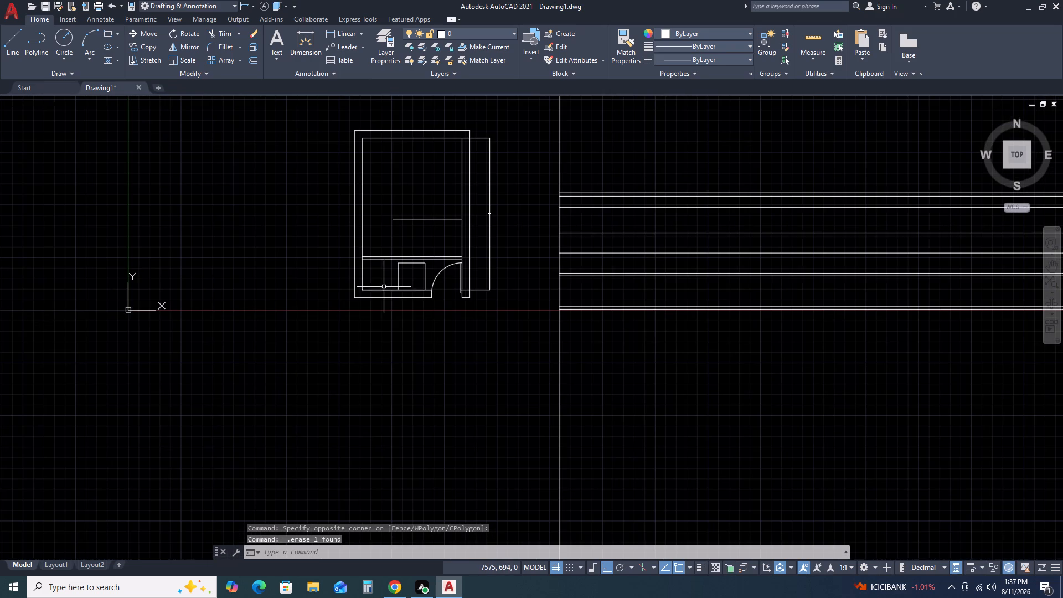
scroll(465, 265, down, 2)
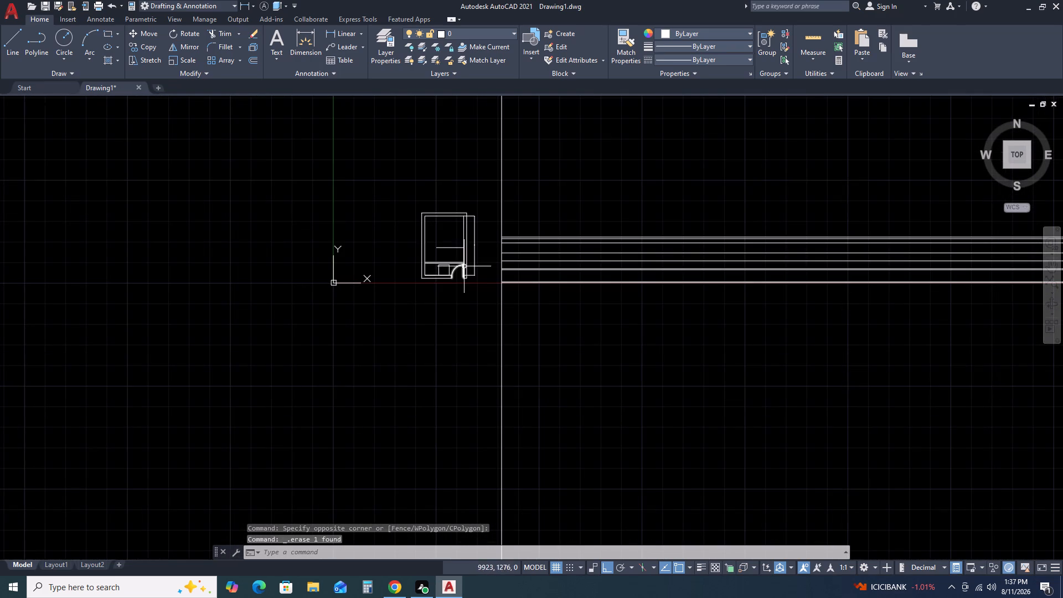
scroll(421, 225, up, 4)
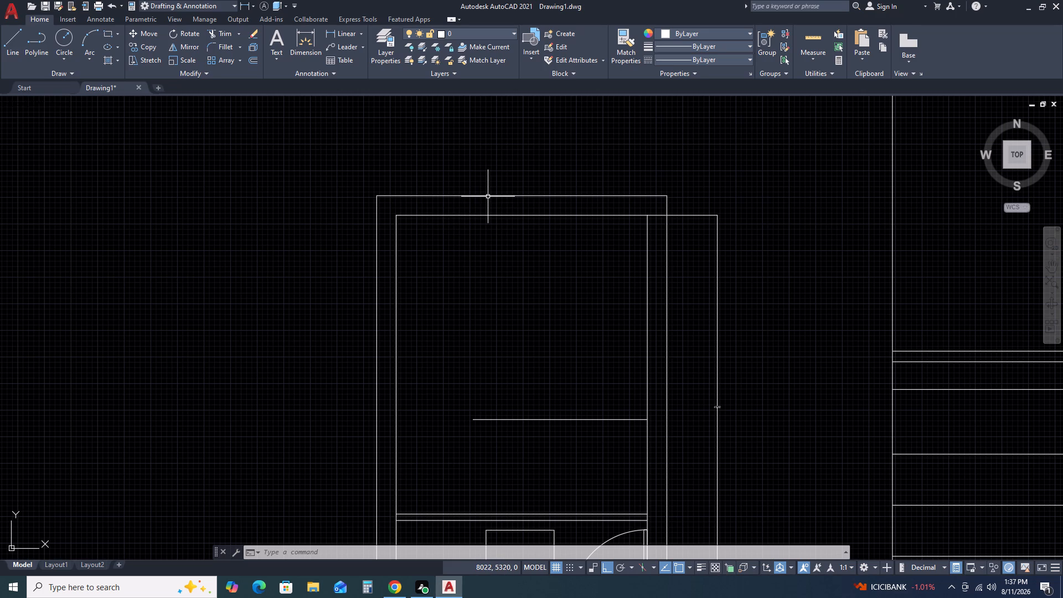
text(L)
key(space)
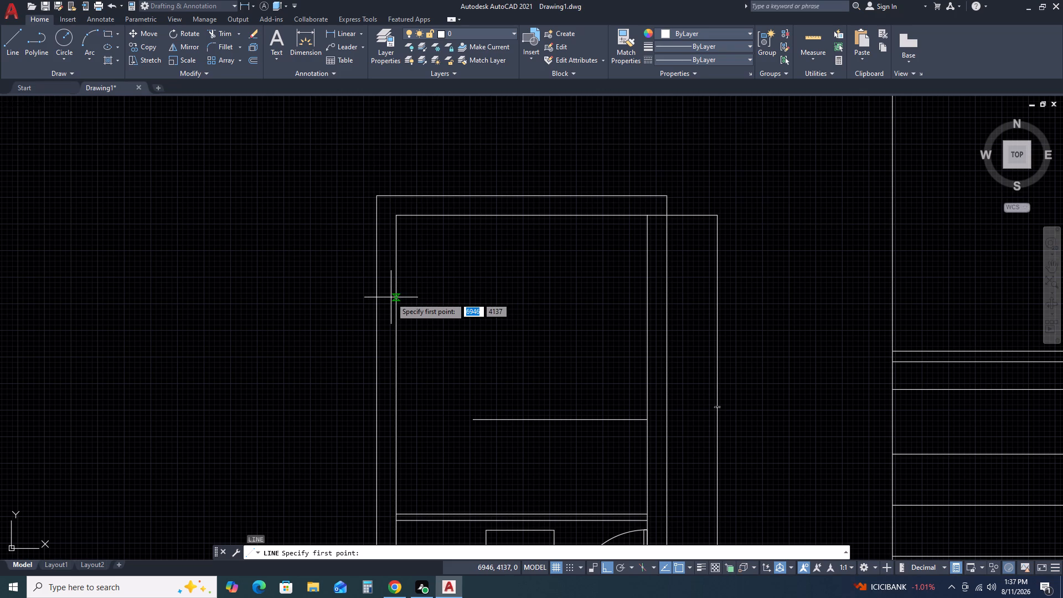
click(394, 214)
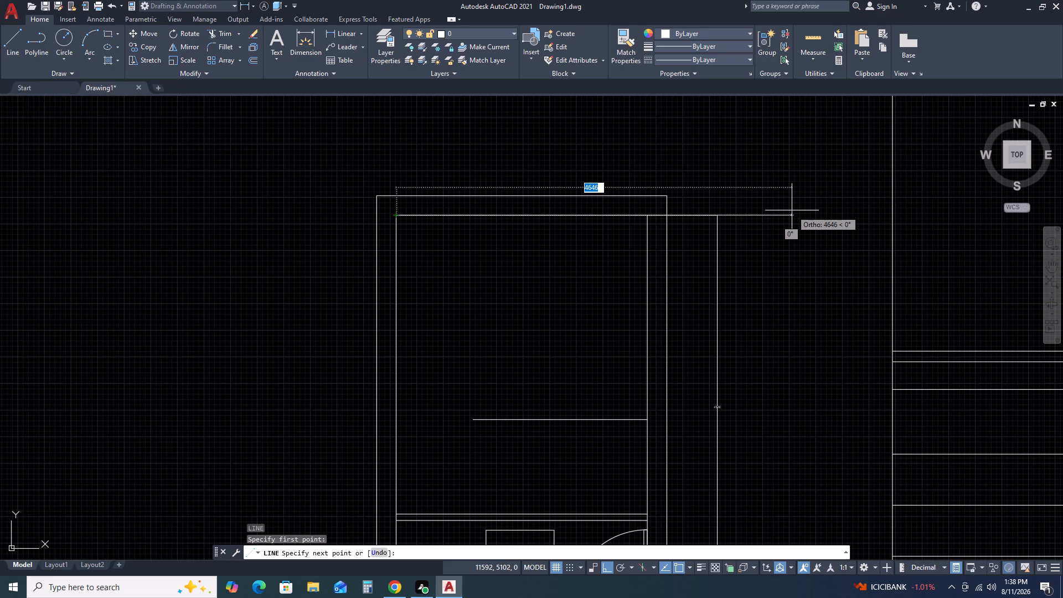
text(21)
text(00)
key(space)
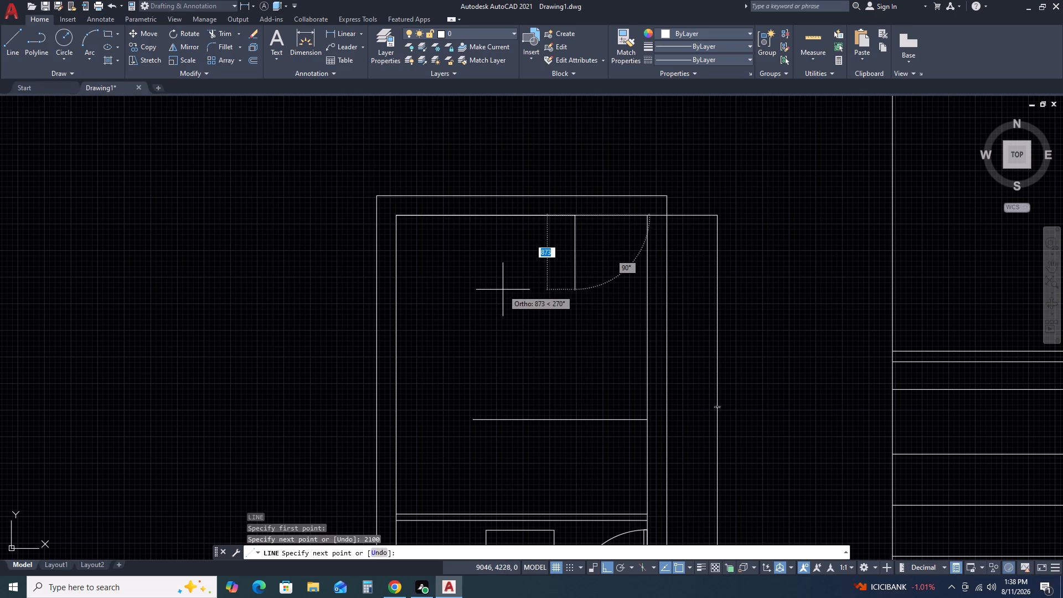
Continue the line 900 mm straight down and back horizontally to the inner left wall, closing off a 2100 by 900 mm area.
key(9)
key(0)
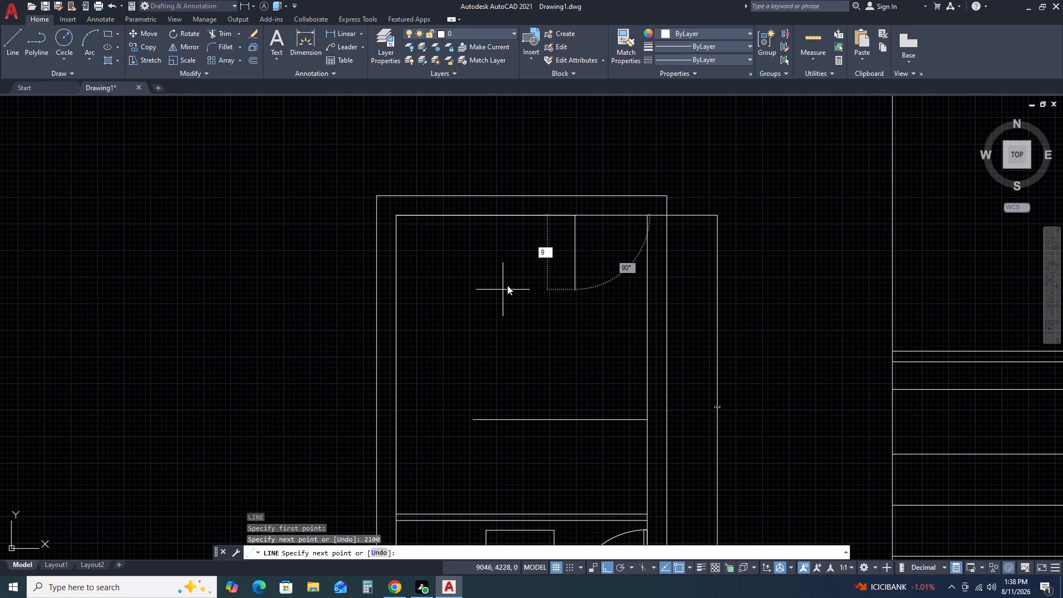
text(0)
key(space)
click(395, 292)
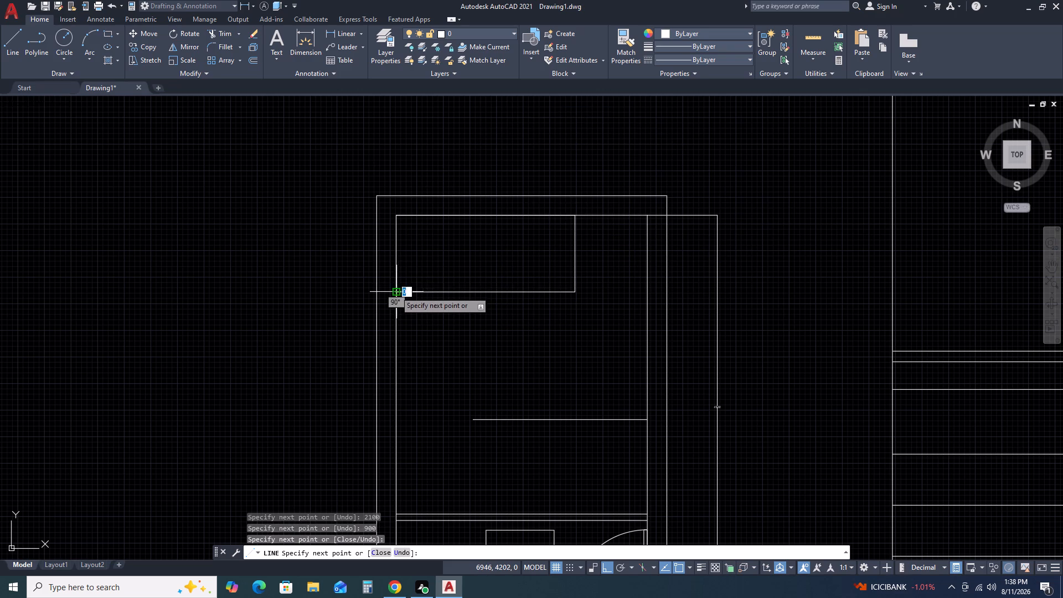
key(Escape)
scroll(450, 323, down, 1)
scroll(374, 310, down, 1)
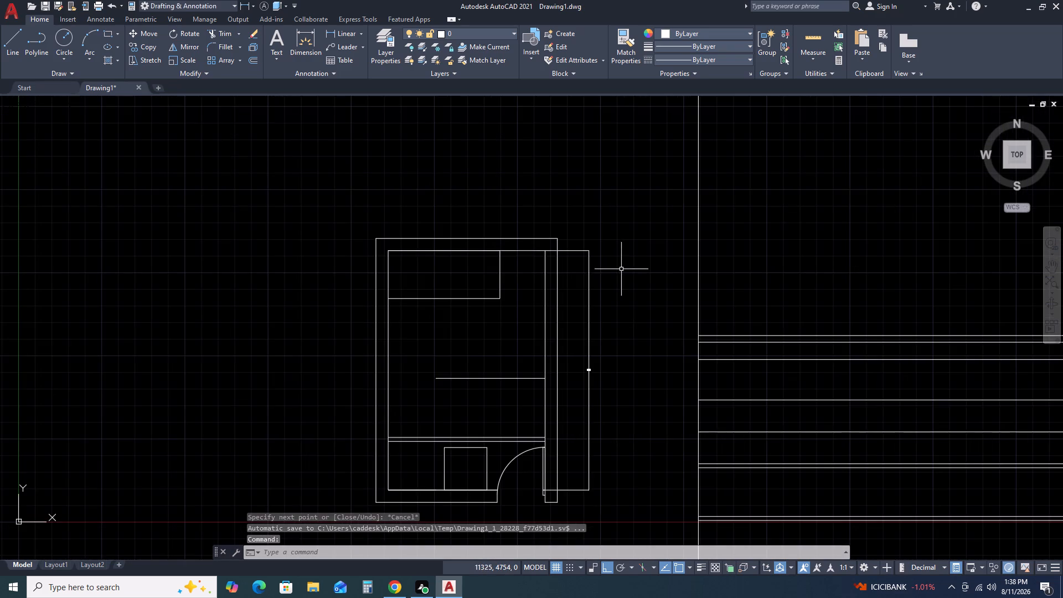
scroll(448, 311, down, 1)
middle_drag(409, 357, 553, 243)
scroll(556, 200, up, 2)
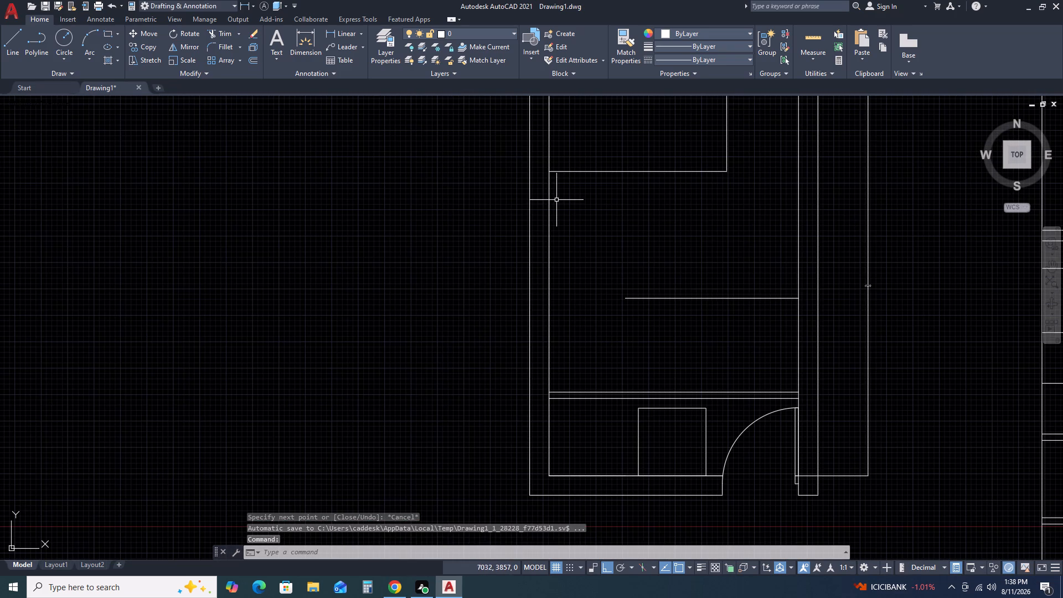
Draw a vertical line about 3600 mm long from the lower edge of the 2100 by 900 area to the inner bottom wall.
text(L)
key(space)
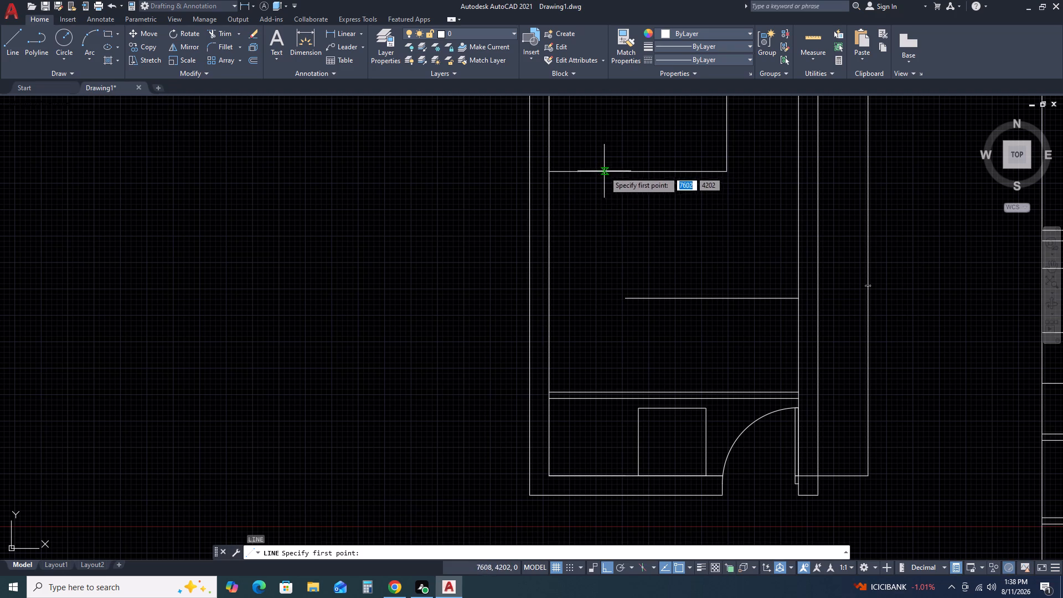
click(603, 172)
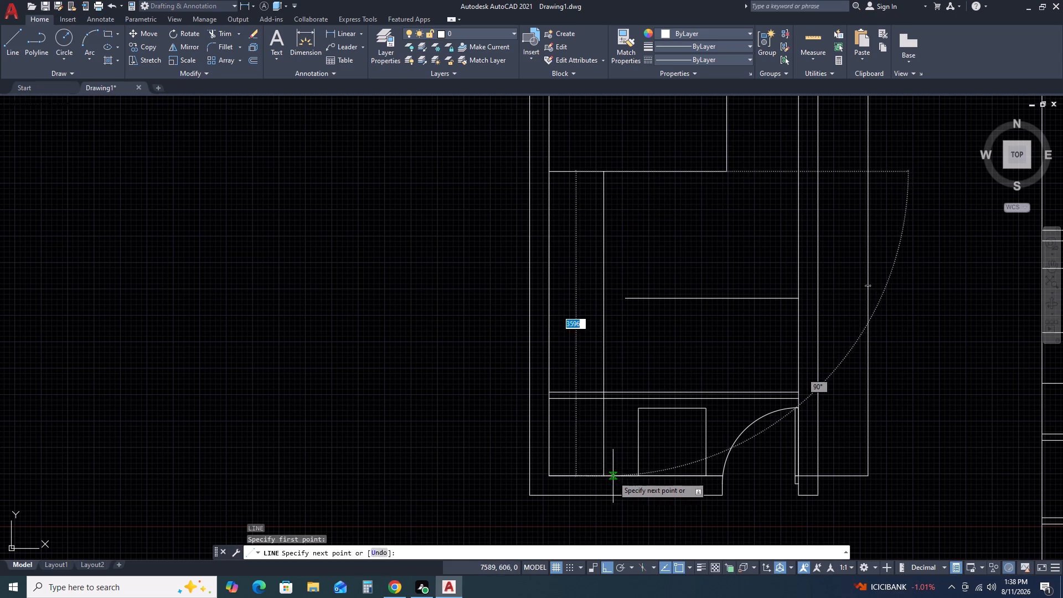
click(605, 478)
key(Escape)
Delete the 800 mm square beside the door.
click(638, 422)
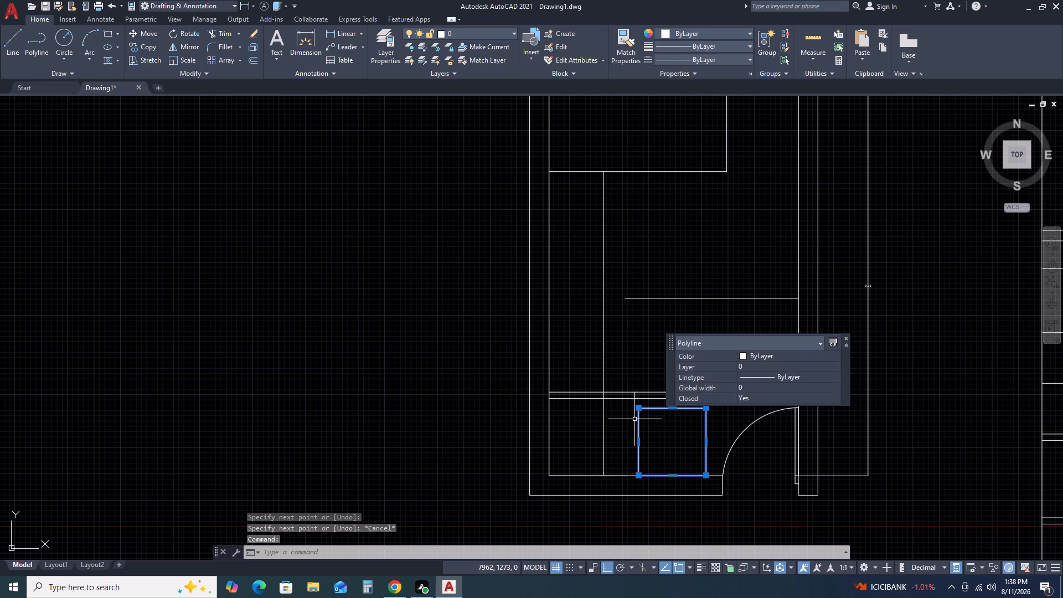
key(Delete)
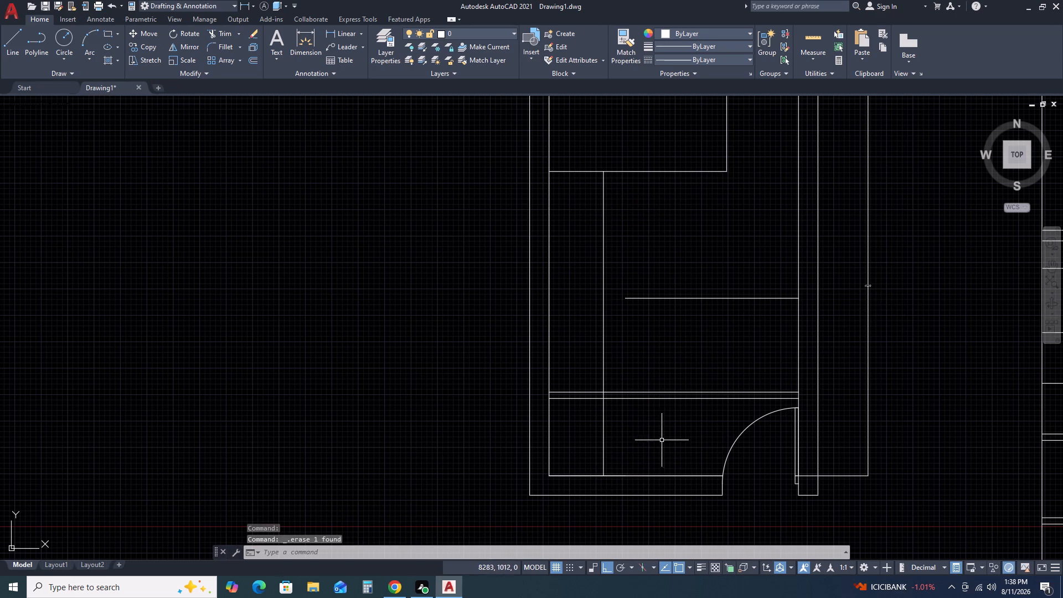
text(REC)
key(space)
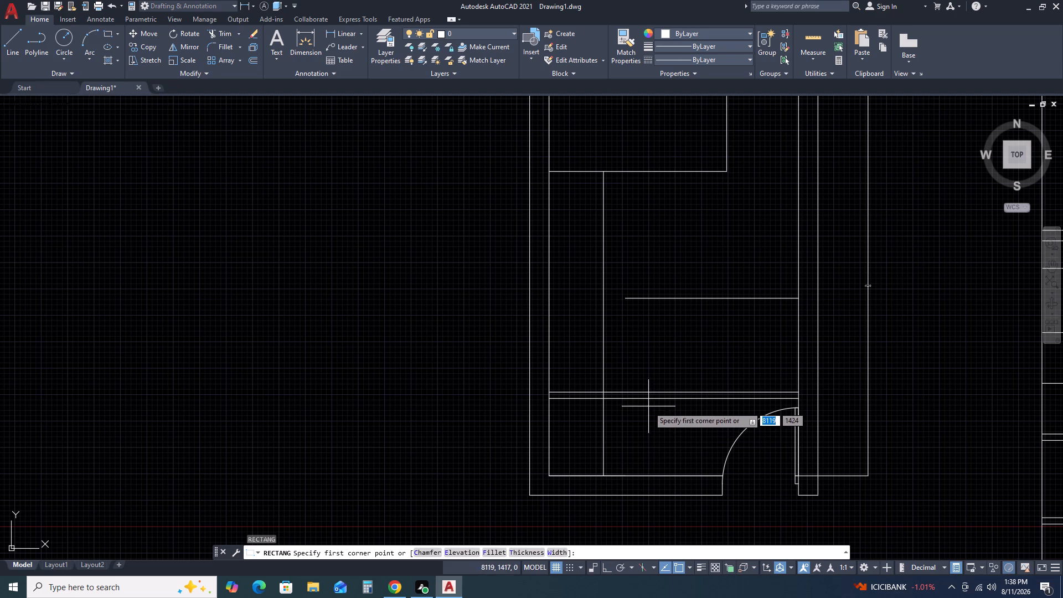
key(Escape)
Draw a 4500 mm vertical centre line from the midpoint of the room's inner top wall to the inner bottom wall.
scroll(655, 413, down, 1)
text(L)
key(space)
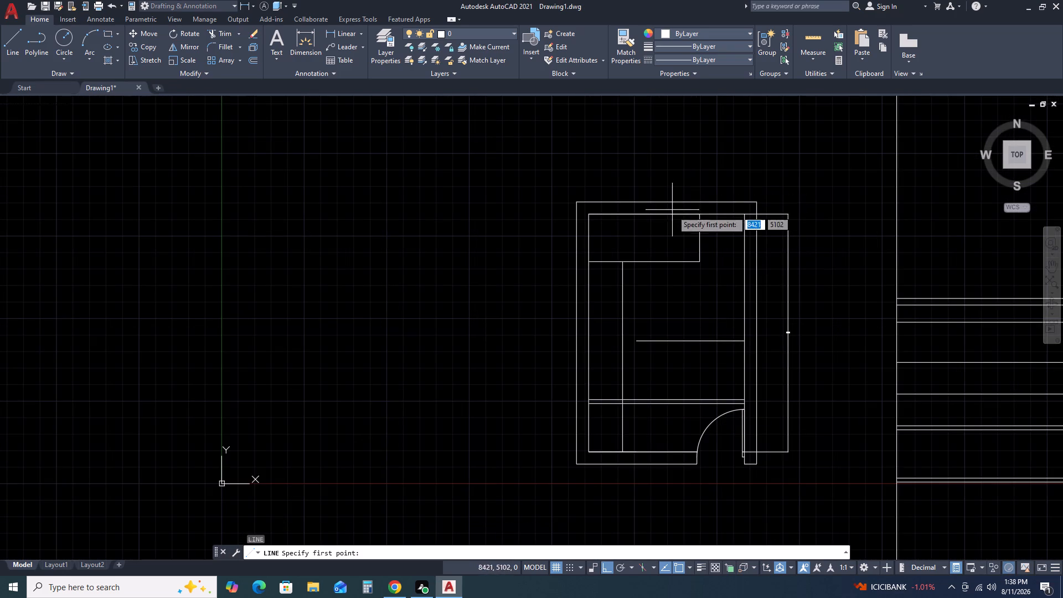
click(668, 214)
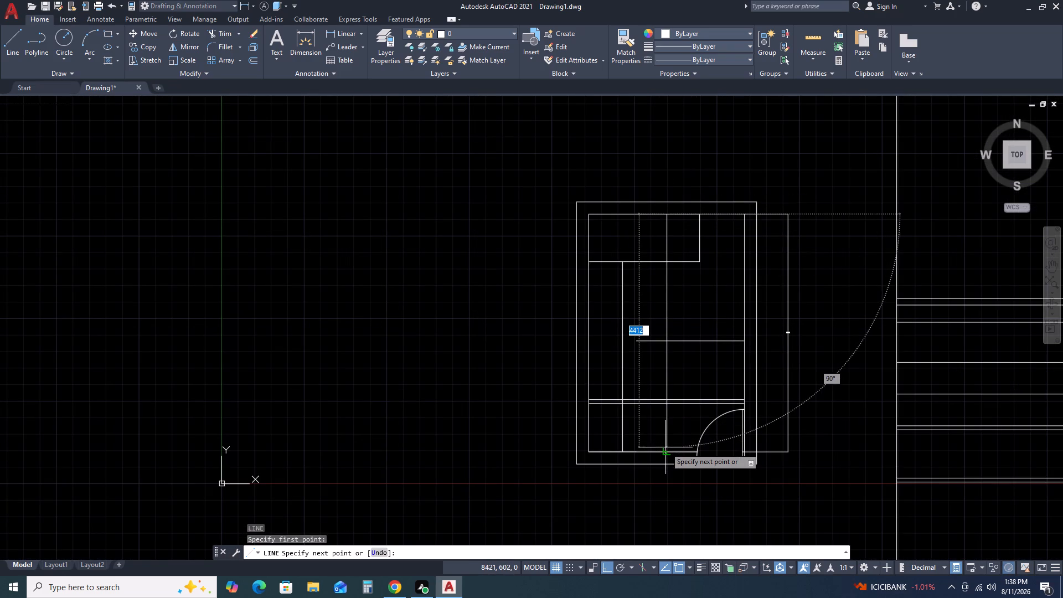
click(667, 452)
key(Escape)
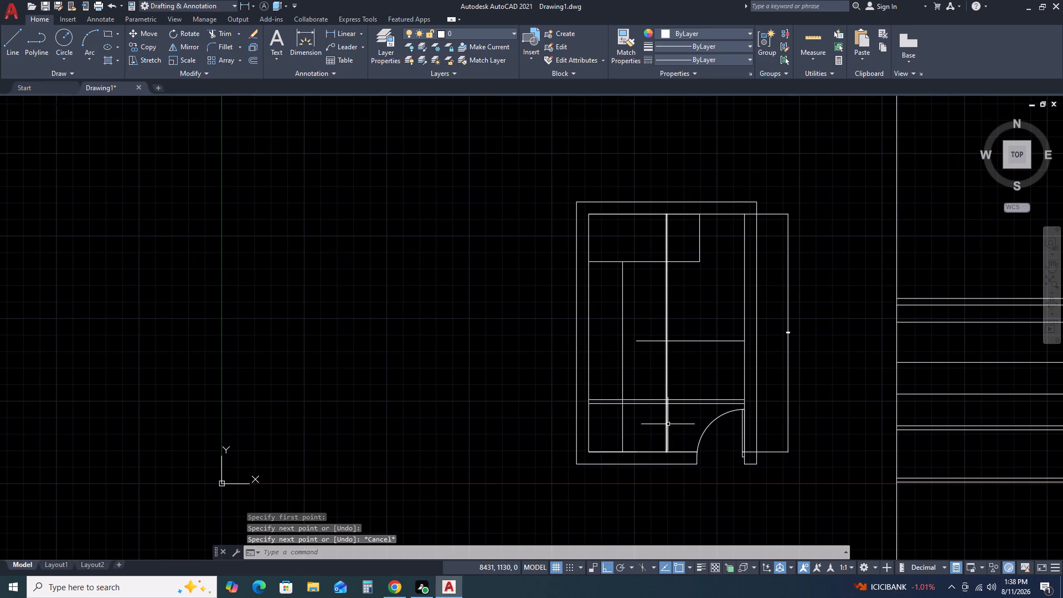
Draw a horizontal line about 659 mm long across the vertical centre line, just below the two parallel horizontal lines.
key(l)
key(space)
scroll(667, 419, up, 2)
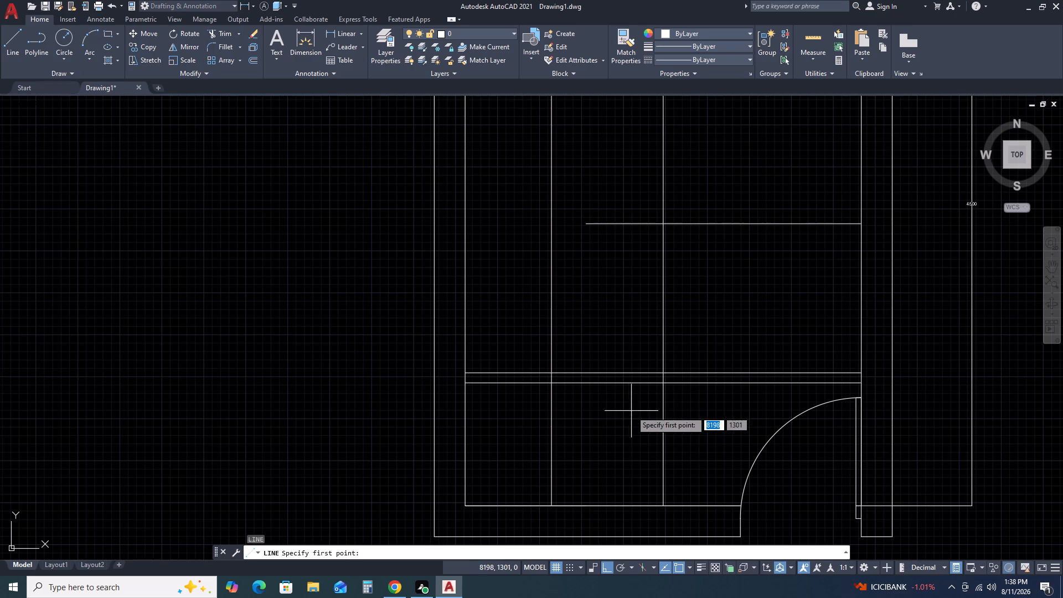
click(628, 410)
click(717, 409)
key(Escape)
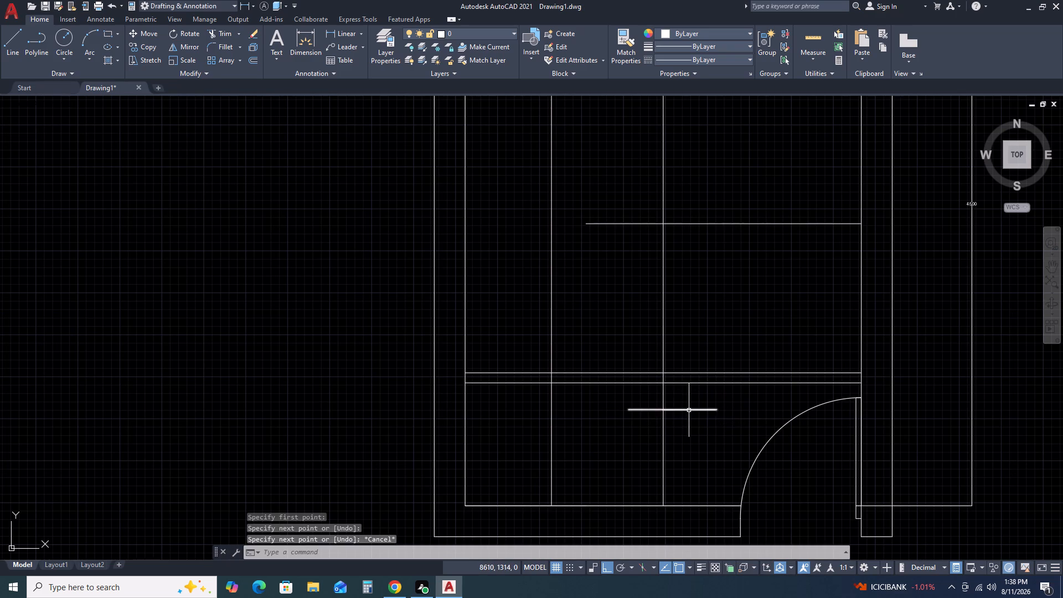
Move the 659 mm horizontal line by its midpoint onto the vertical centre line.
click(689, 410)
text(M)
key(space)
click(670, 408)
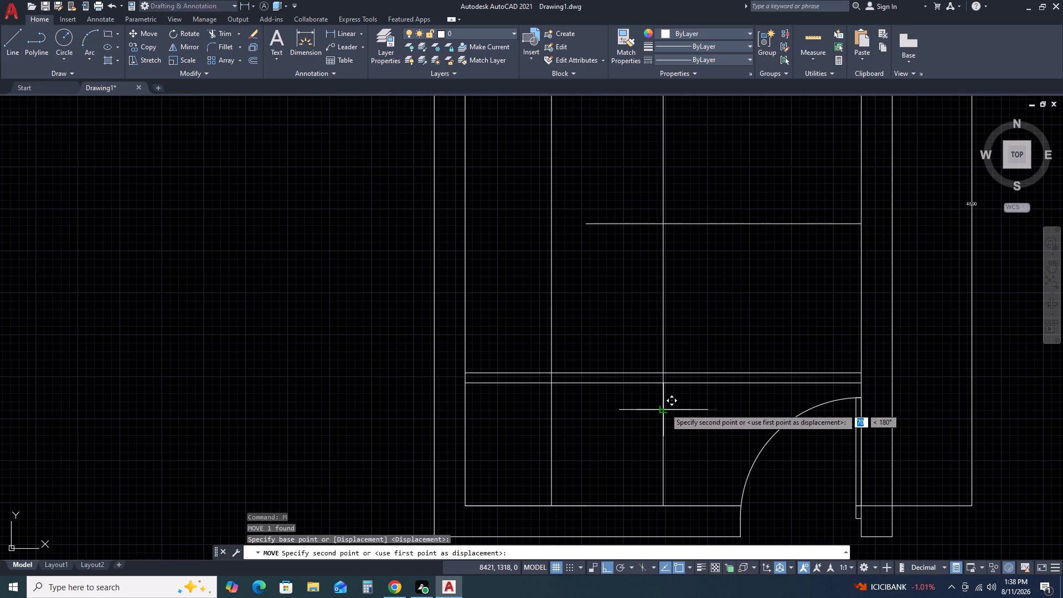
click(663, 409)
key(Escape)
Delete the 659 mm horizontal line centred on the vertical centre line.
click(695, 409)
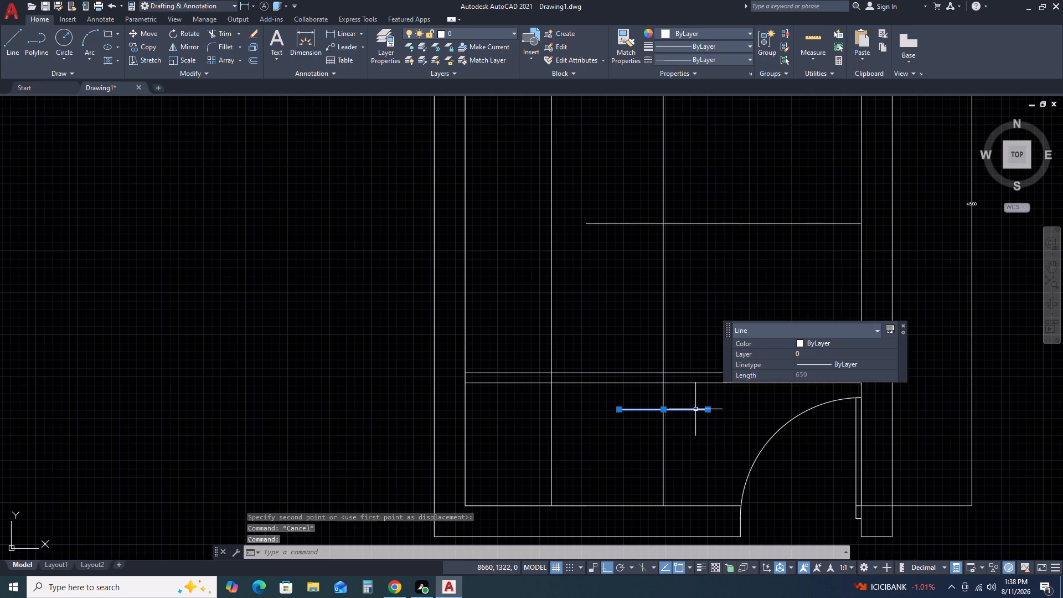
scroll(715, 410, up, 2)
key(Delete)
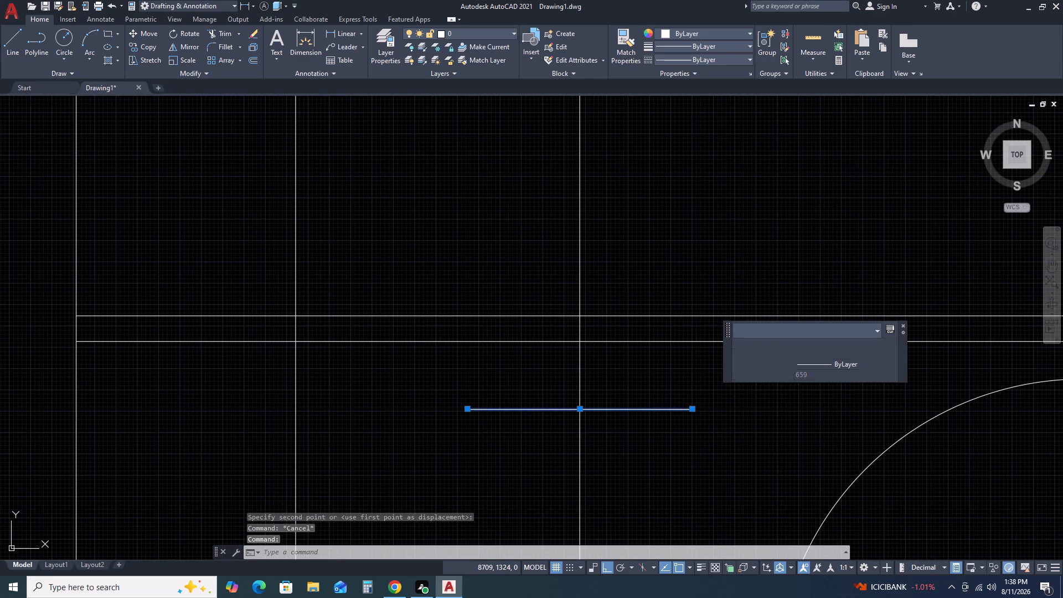
Draw a shorter horizontal line about 282 mm long across the vertical centre line, below the two parallel lines.
key(l)
key(space)
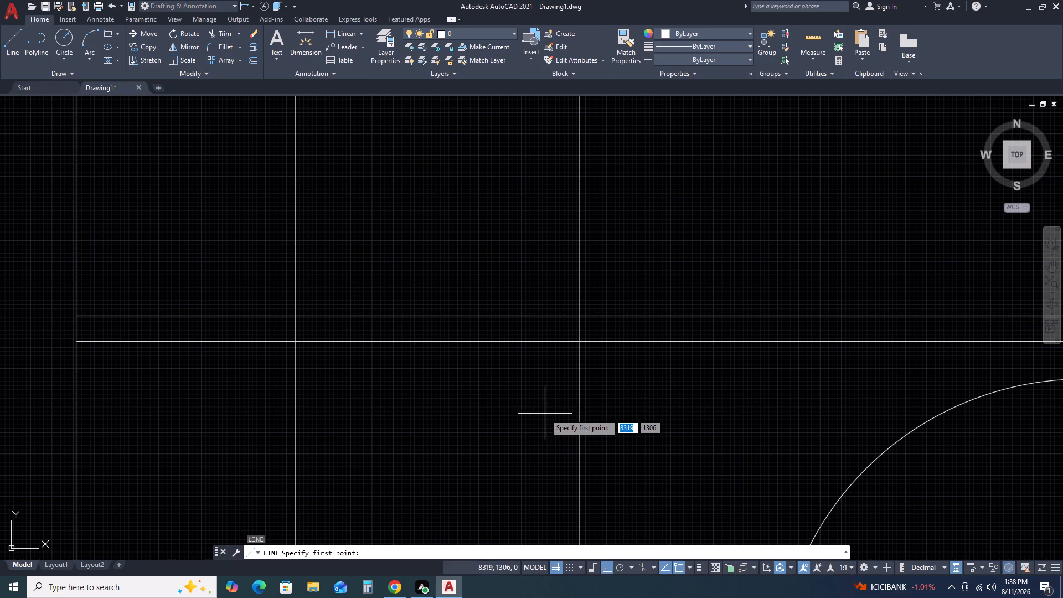
click(545, 414)
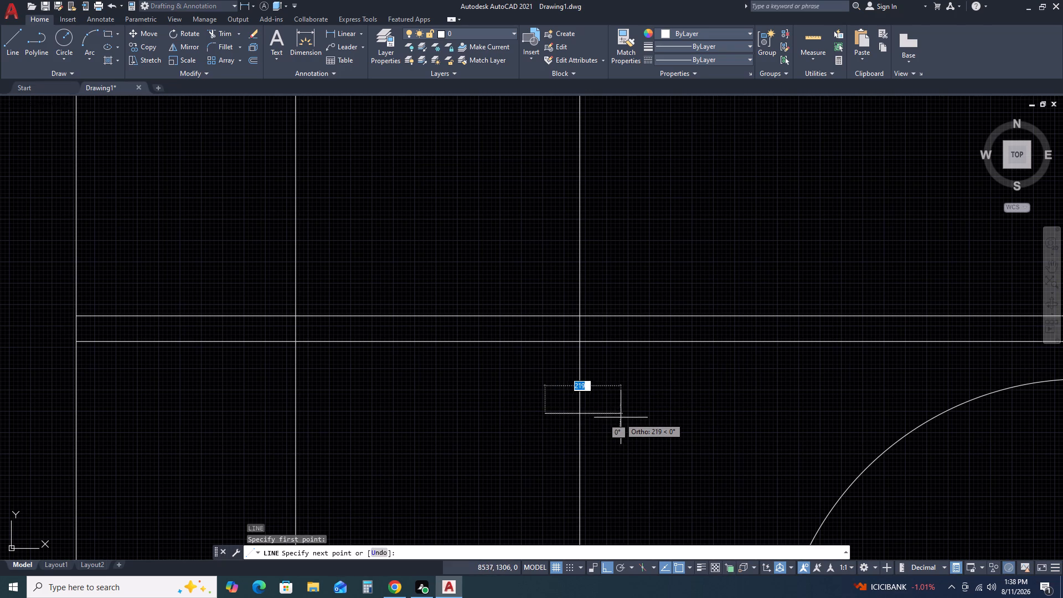
click(641, 417)
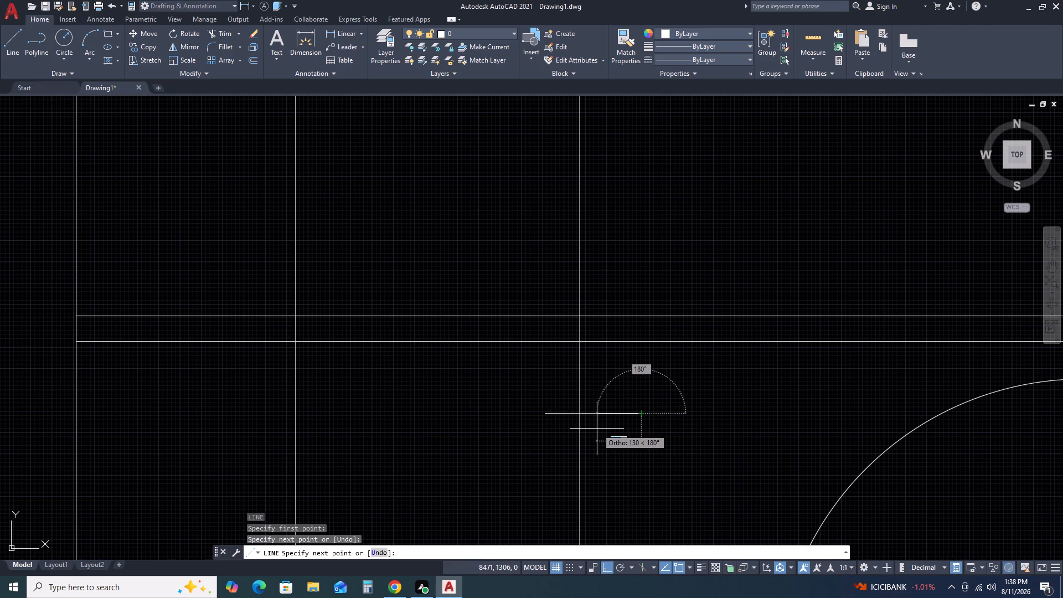
key(Escape)
Move the 282 mm horizontal line by its midpoint onto the vertical centre line.
drag(650, 414, 650, 409)
click(637, 400)
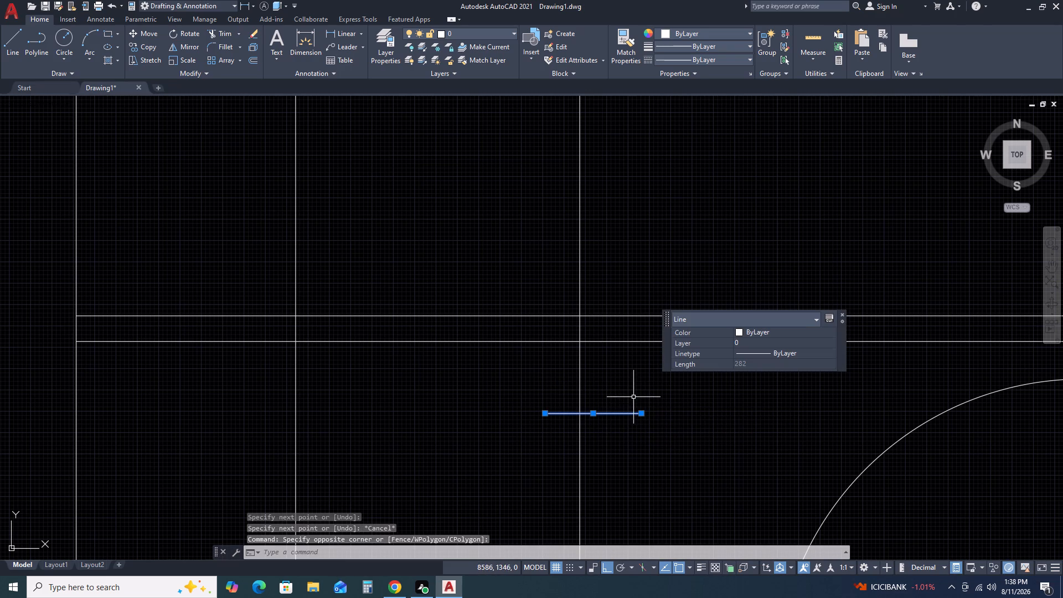
key(m)
key(space)
click(595, 412)
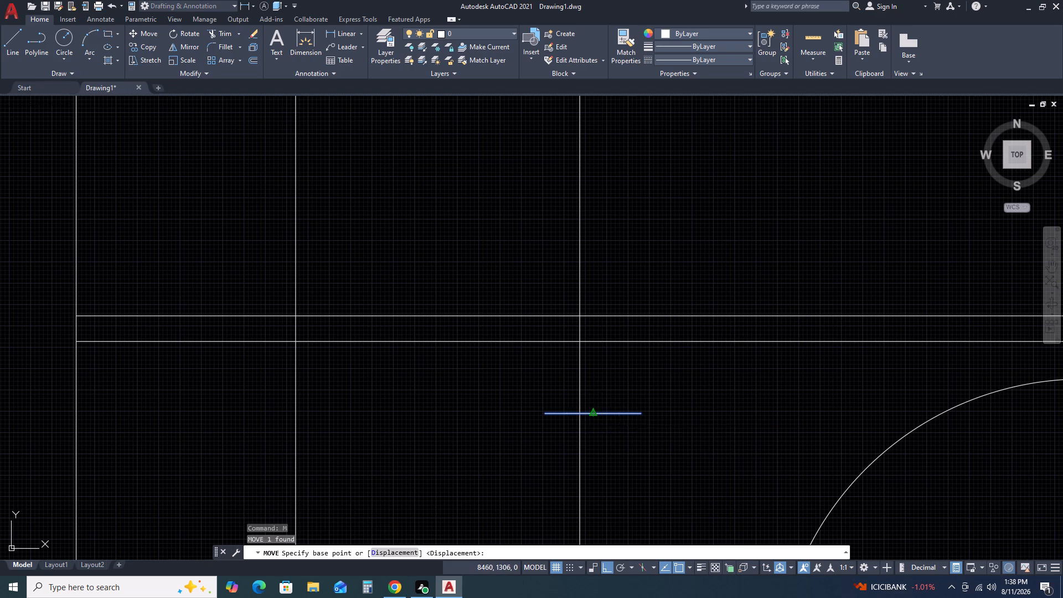
click(580, 411)
Move the 282 mm horizontal line about 185 mm straight down along the vertical centre line.
scroll(588, 420, down, 2)
middle_drag(602, 441, 613, 396)
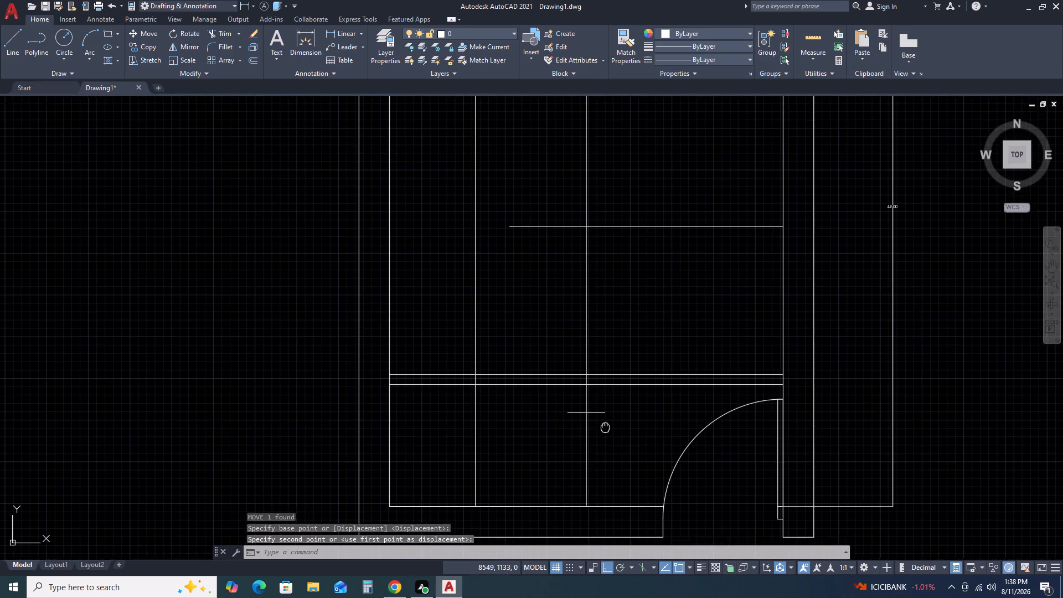
middle_drag(613, 396, 617, 348)
scroll(616, 342, up, 3)
click(605, 303)
click(596, 255)
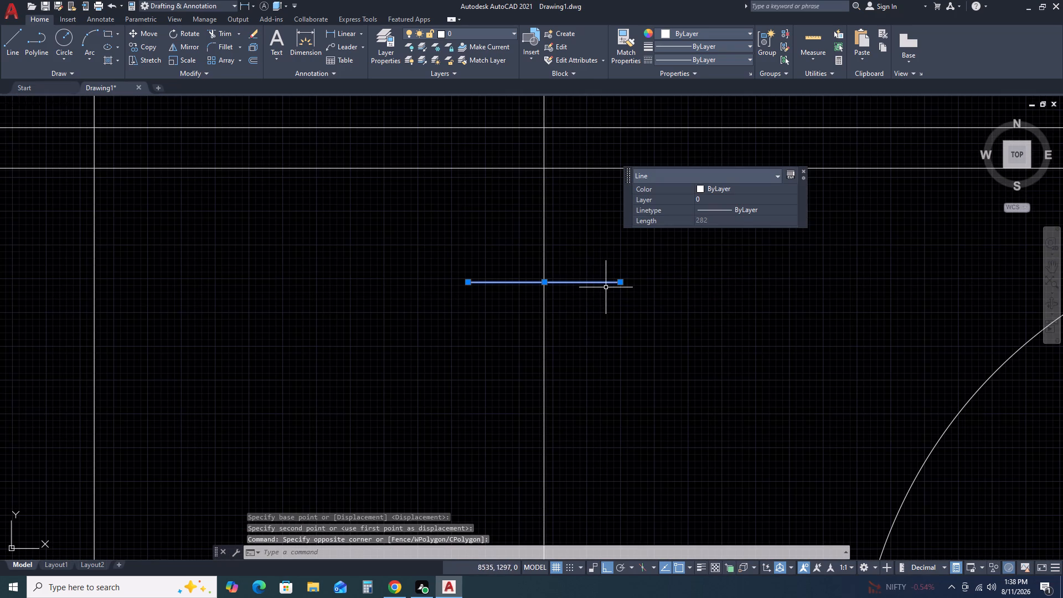
key(m)
key(space)
click(545, 281)
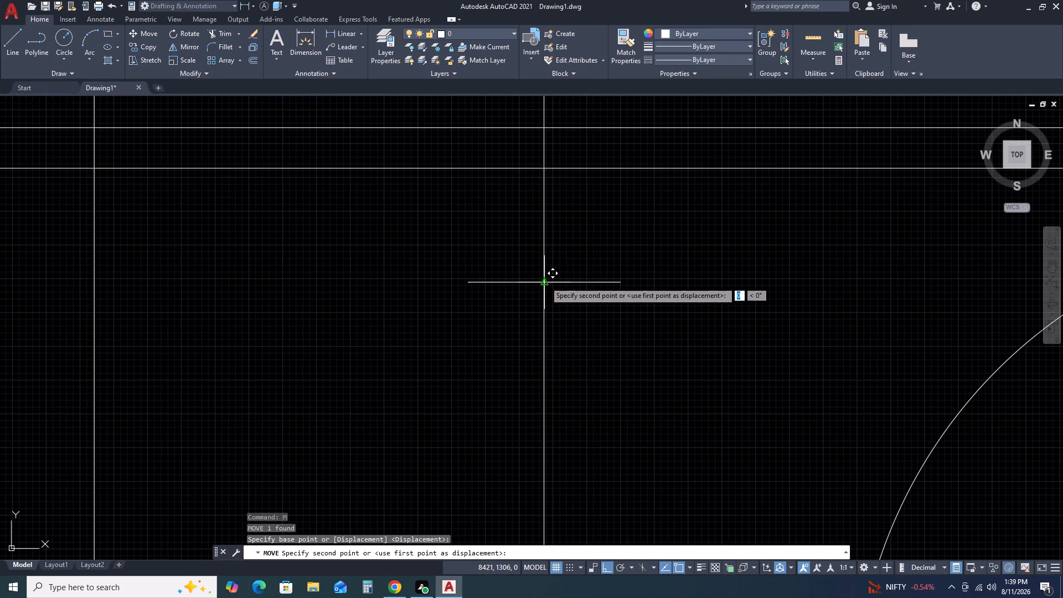
click(544, 384)
Move the 282 mm horizontal line a further 70 mm or so down along the vertical centre line.
scroll(579, 345, down, 2)
middle_drag(591, 380, 605, 290)
scroll(596, 275, up, 2)
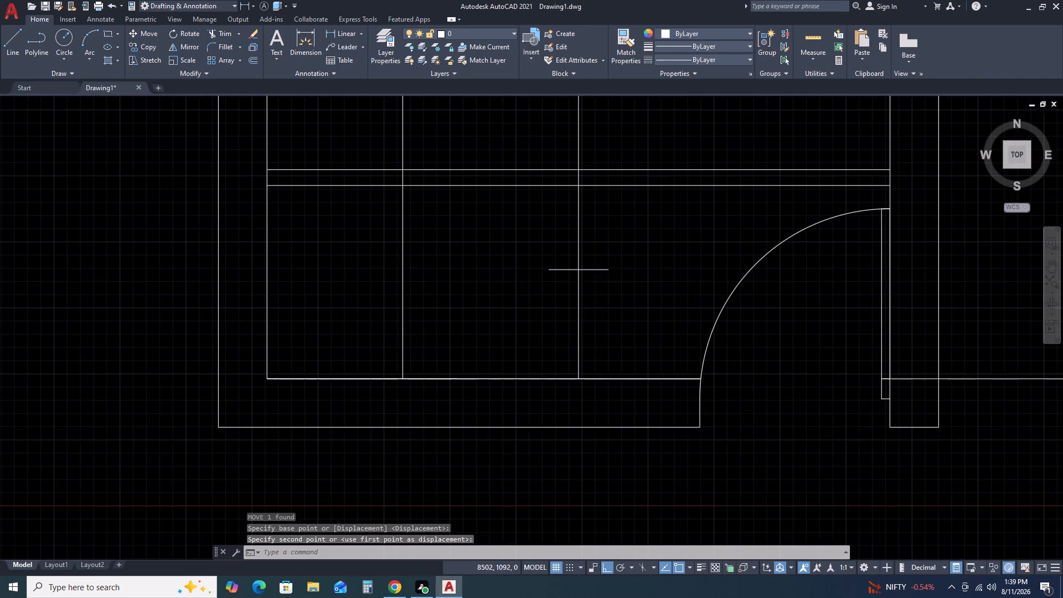
drag(607, 280, 603, 267)
click(597, 244)
text(M)
key(space)
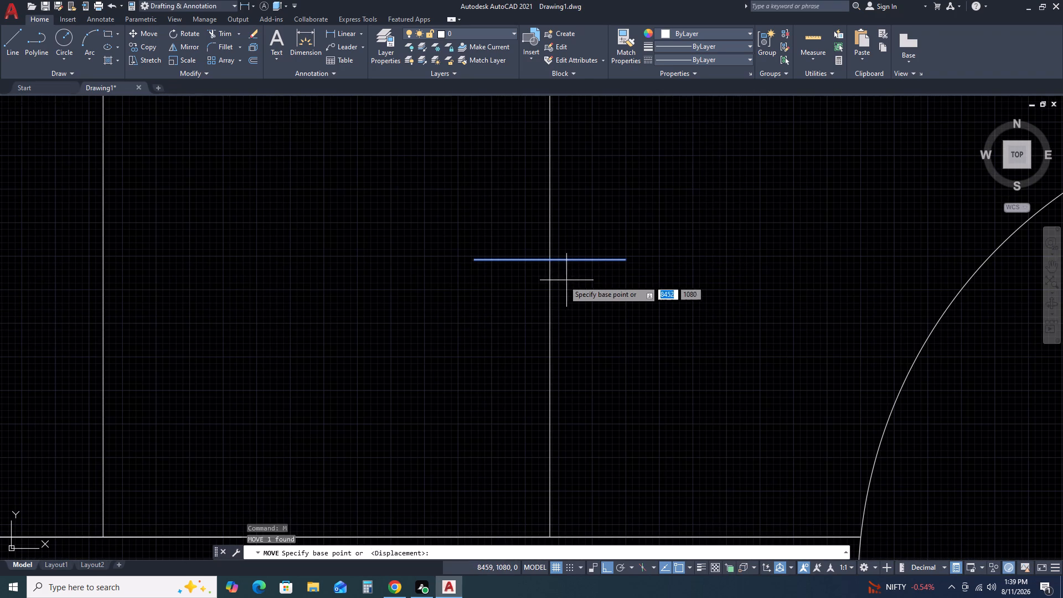
click(551, 263)
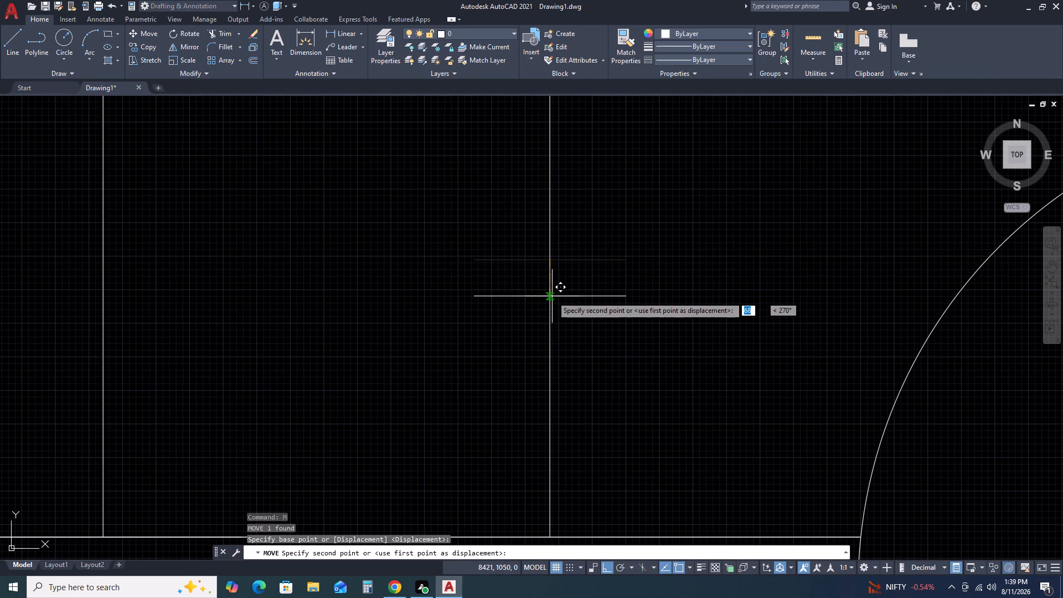
click(552, 296)
Draw vertical lines about 449 mm long from both ends of the 282 mm line down to the inner bottom wall.
scroll(579, 287, down, 1)
middle_drag(605, 309, 622, 240)
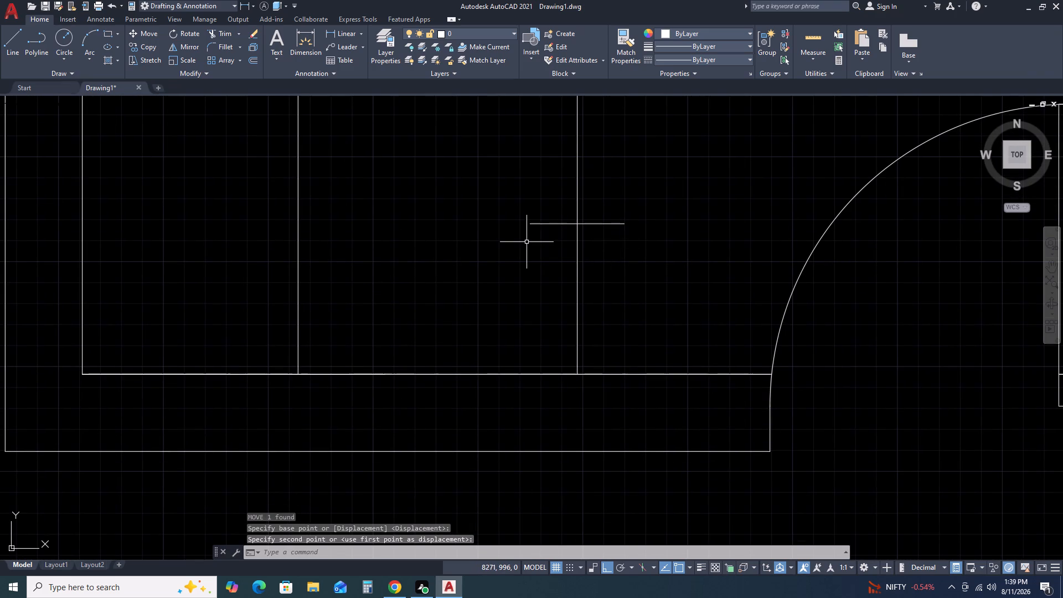
scroll(591, 275, down, 2)
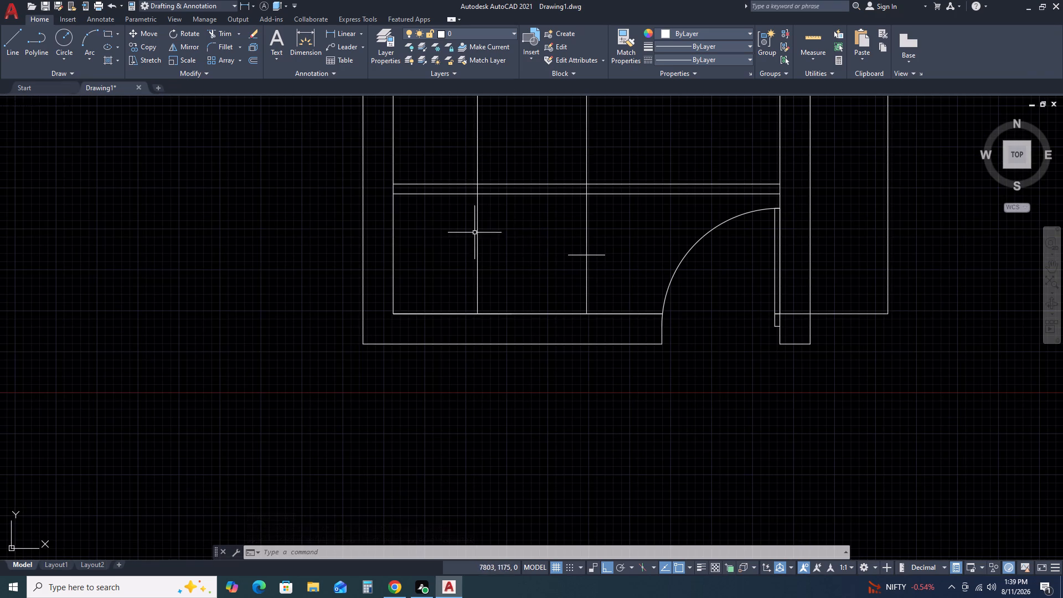
scroll(595, 258, up, 1)
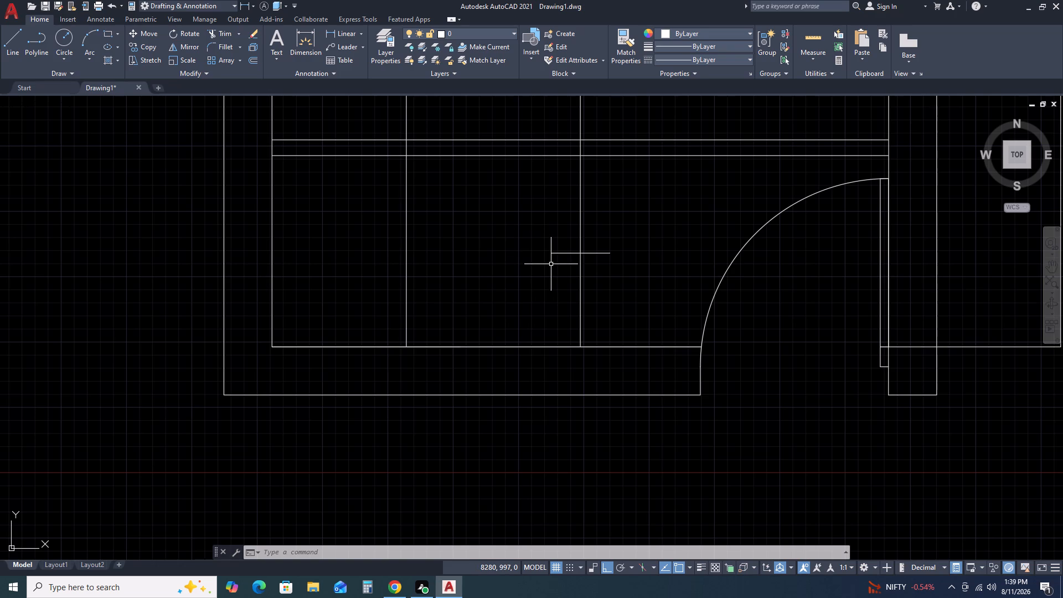
text(L)
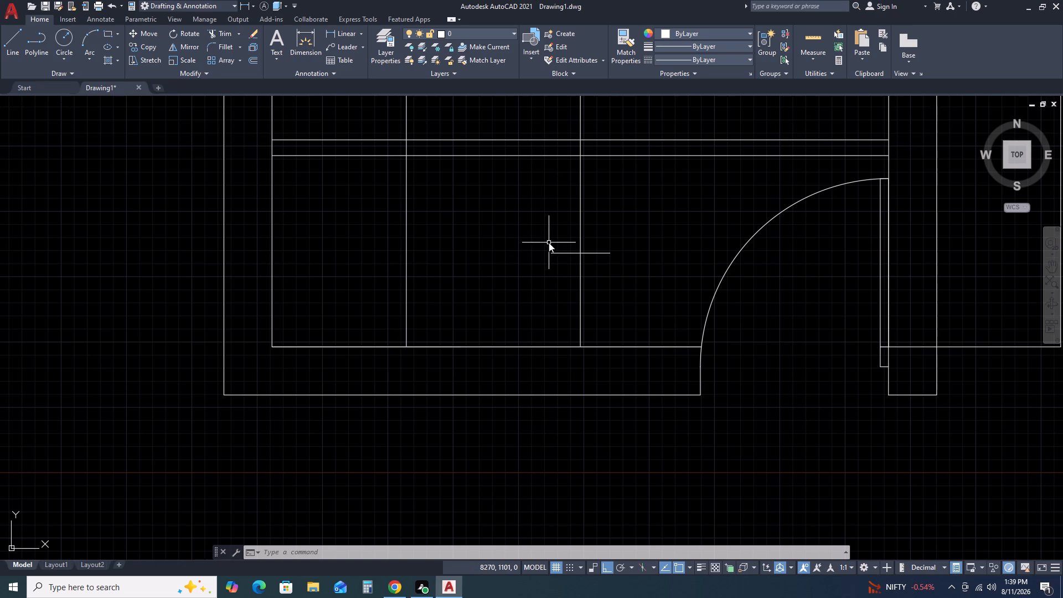
key(space)
click(550, 252)
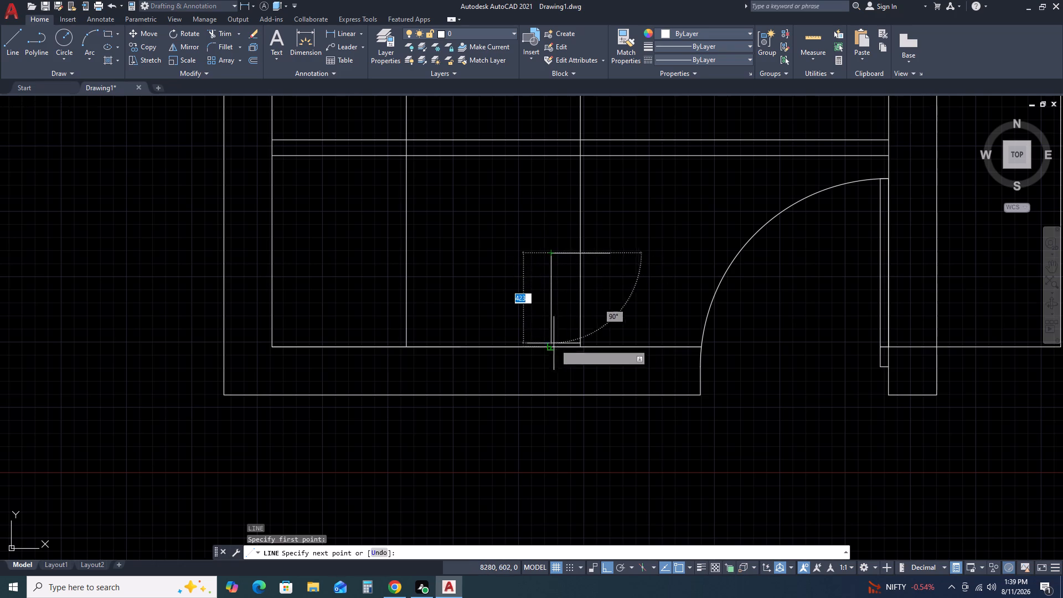
click(551, 346)
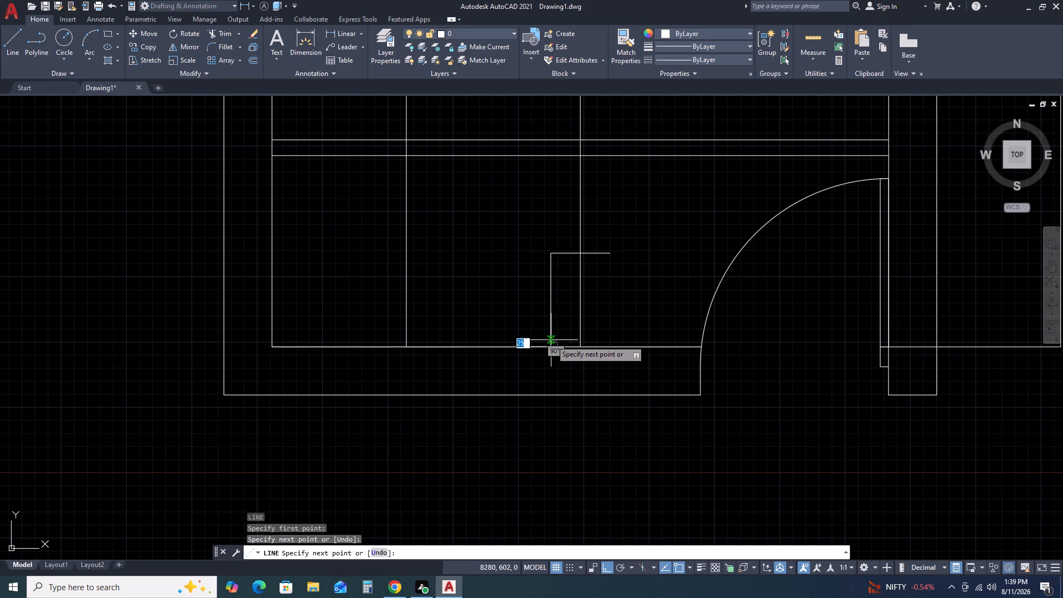
key(space)
key(space)
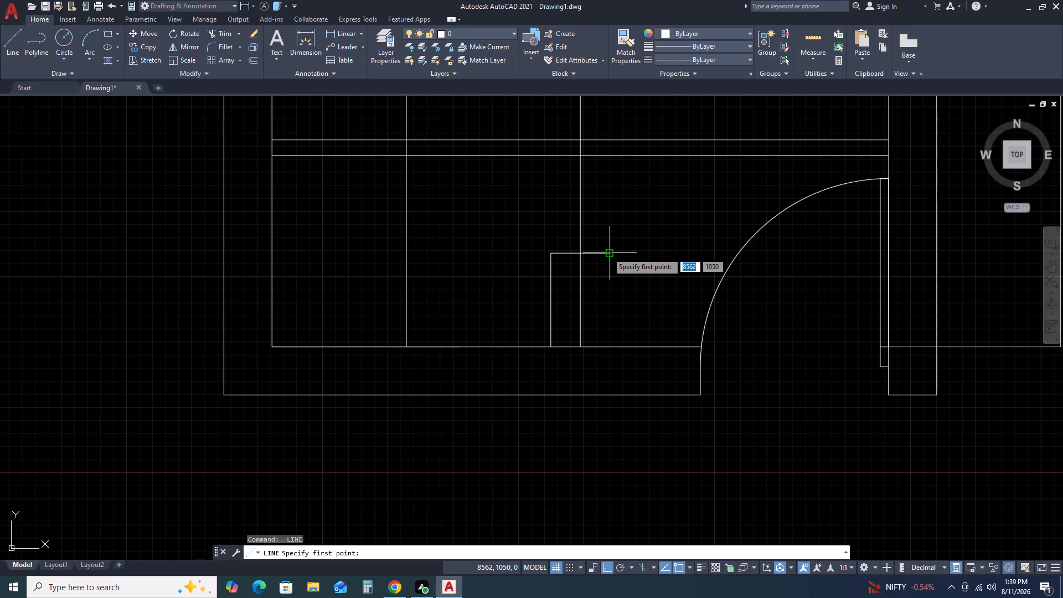
click(607, 252)
click(609, 346)
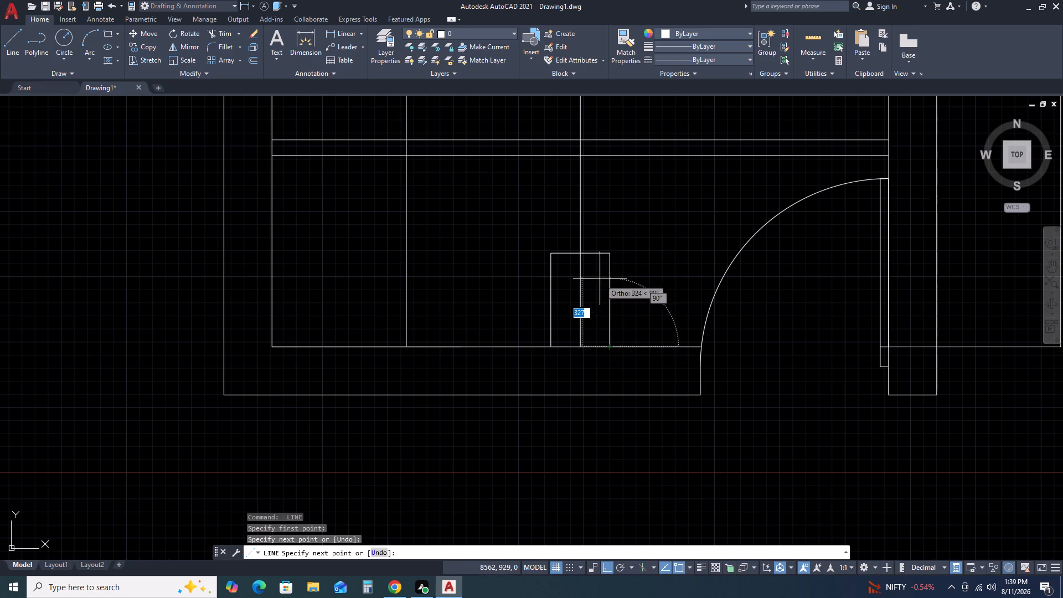
key(Escape)
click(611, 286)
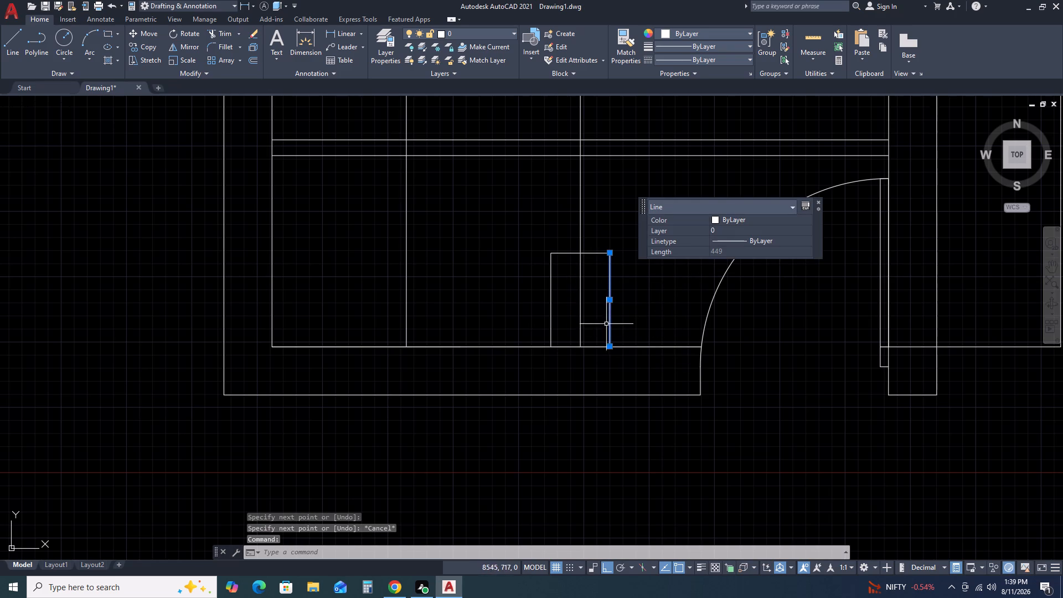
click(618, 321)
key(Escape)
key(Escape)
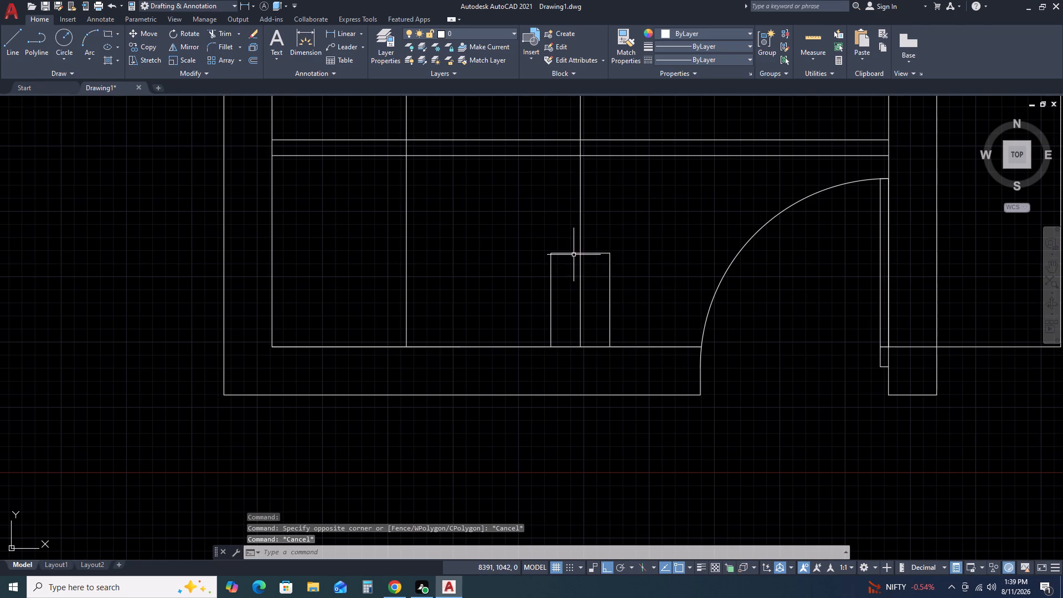
Offset both 449 mm vertical lines at the inner bottom wall outward by 20 mm.
click(555, 282)
click(539, 285)
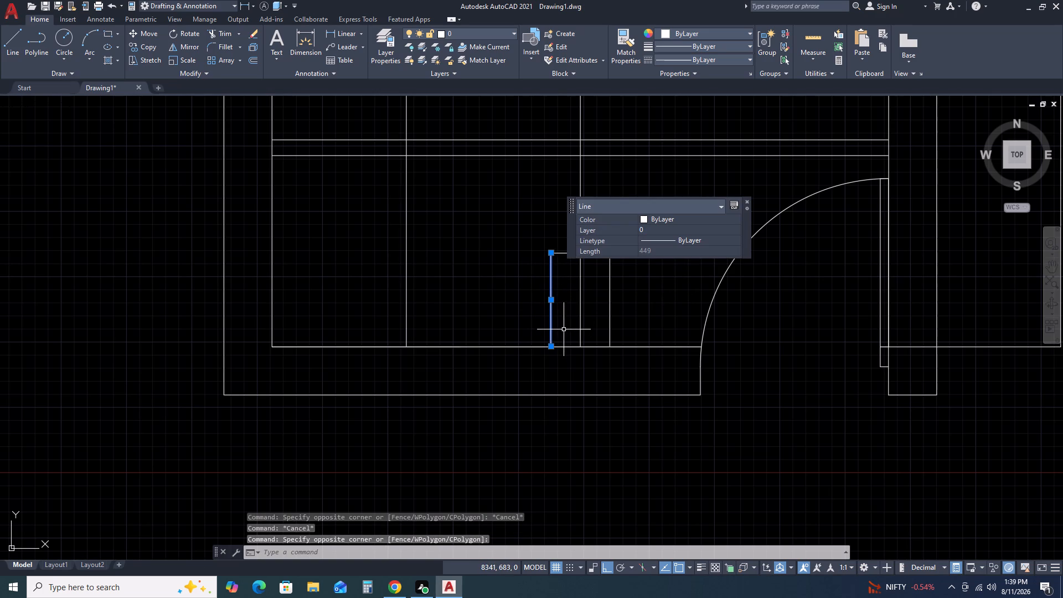
key(Escape)
click(553, 296)
click(519, 279)
click(518, 274)
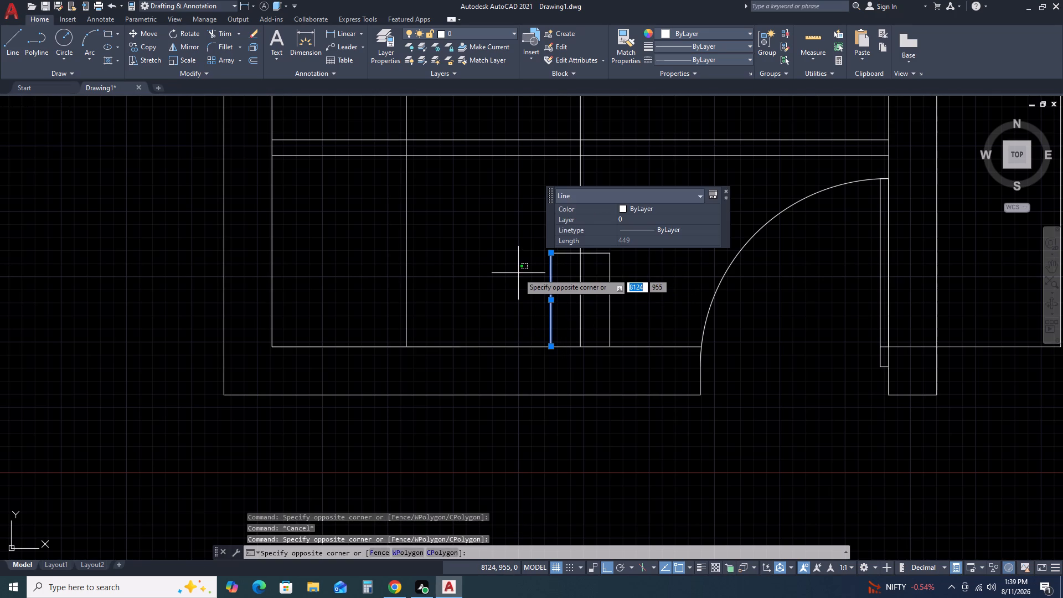
key(o)
key(space)
text(20)
key(space)
double_click(505, 280)
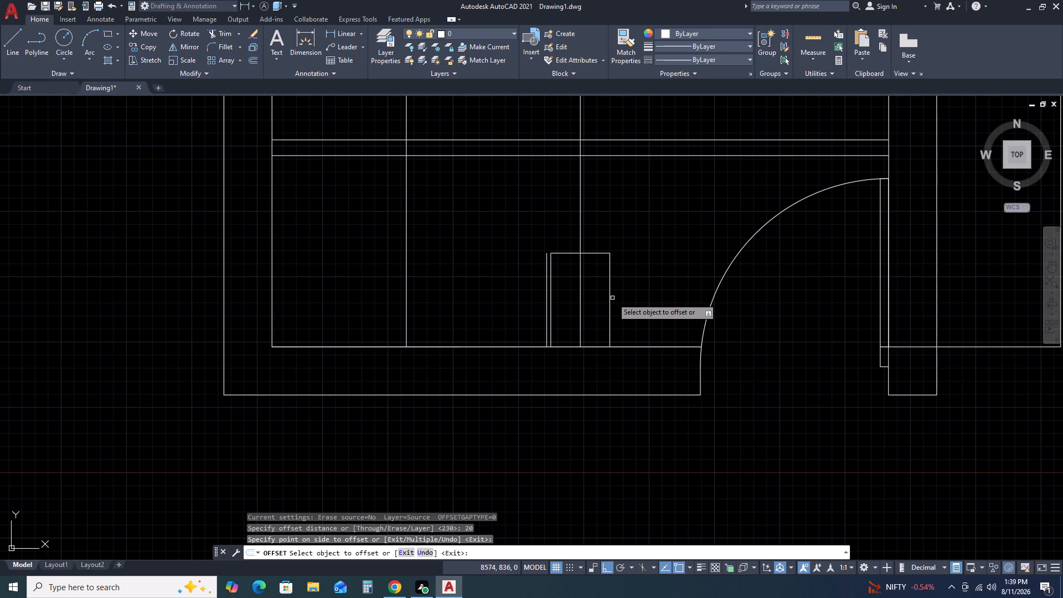
click(610, 308)
click(654, 308)
key(Escape)
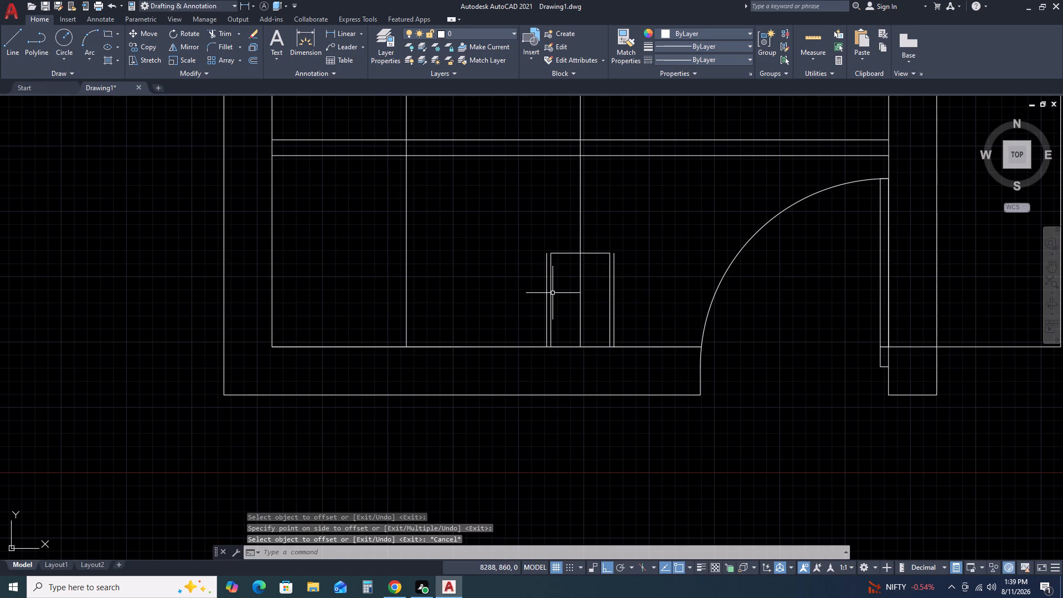
Delete the two original 449 mm vertical lines, keeping their outer offset copies.
click(553, 293)
double_click(551, 290)
click(611, 288)
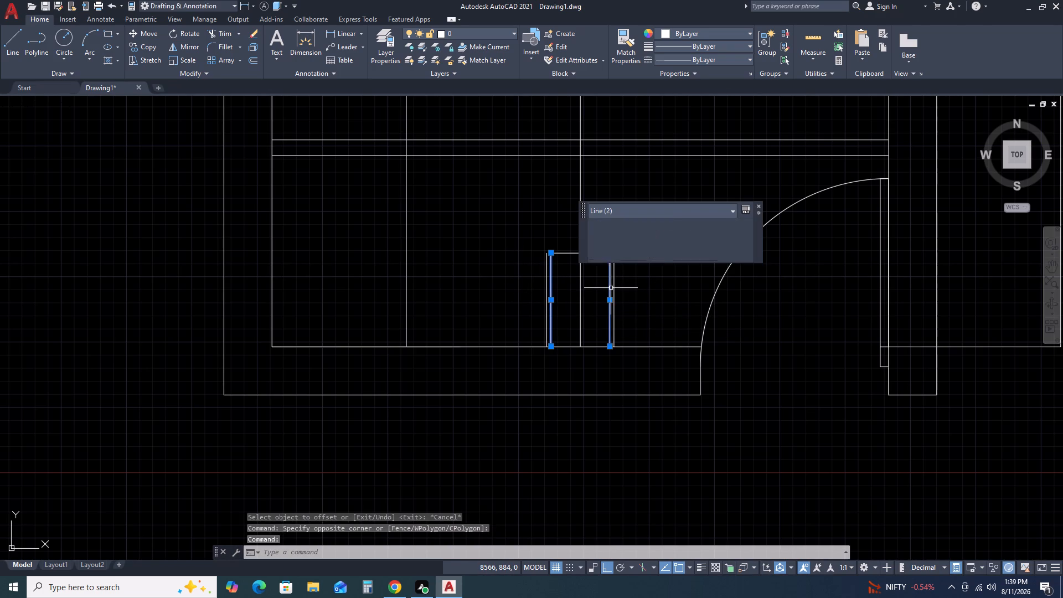
key(Delete)
Extend both ends of the 282 mm horizontal line to meet the offset vertical lines.
key(e)
key(x)
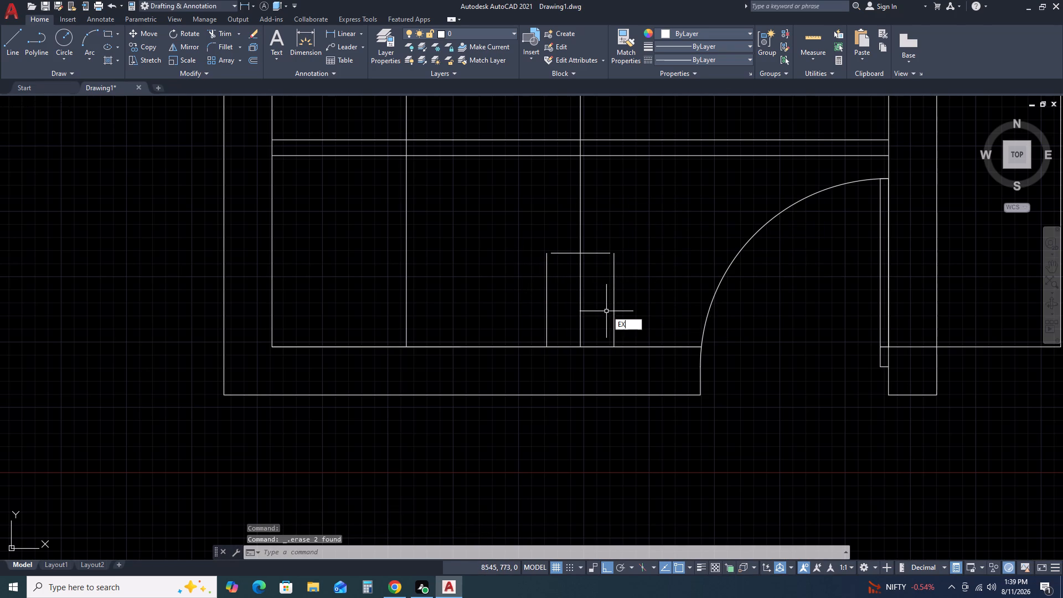
key(space)
click(607, 244)
click(597, 272)
double_click(570, 242)
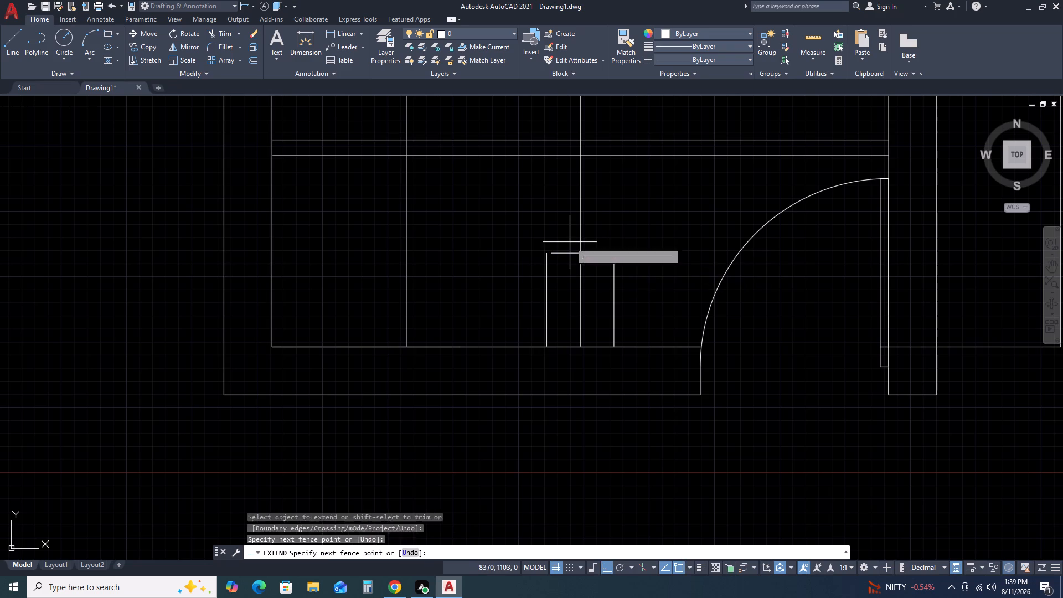
click(556, 265)
key(Escape)
click(590, 296)
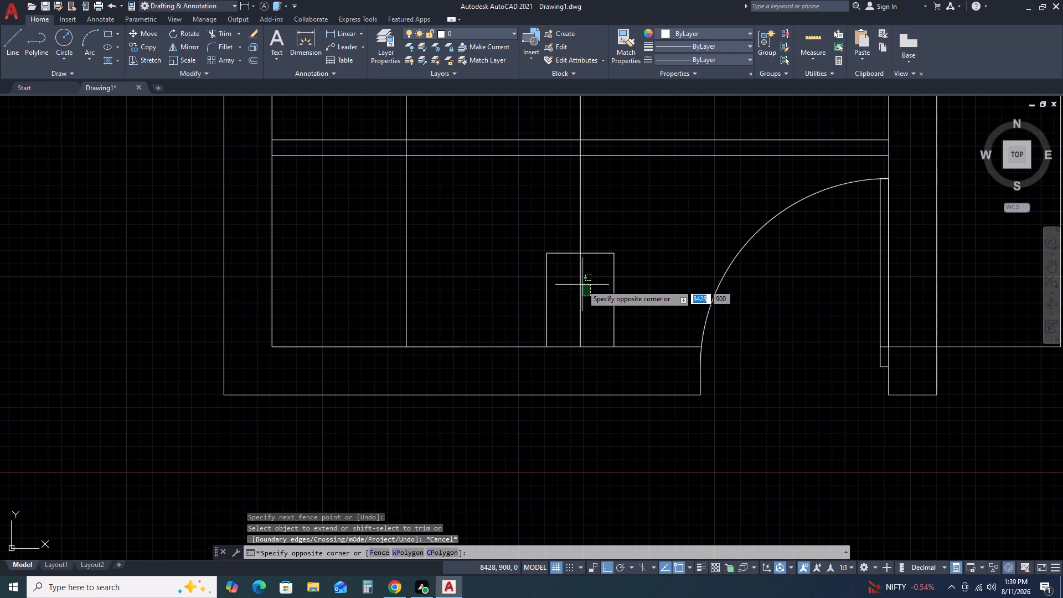
key(Escape)
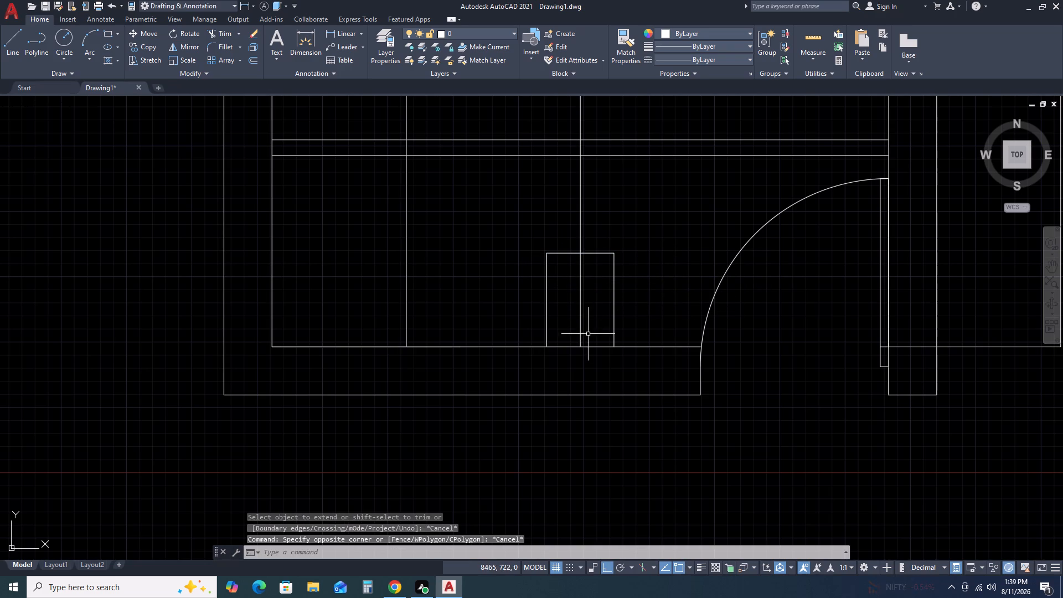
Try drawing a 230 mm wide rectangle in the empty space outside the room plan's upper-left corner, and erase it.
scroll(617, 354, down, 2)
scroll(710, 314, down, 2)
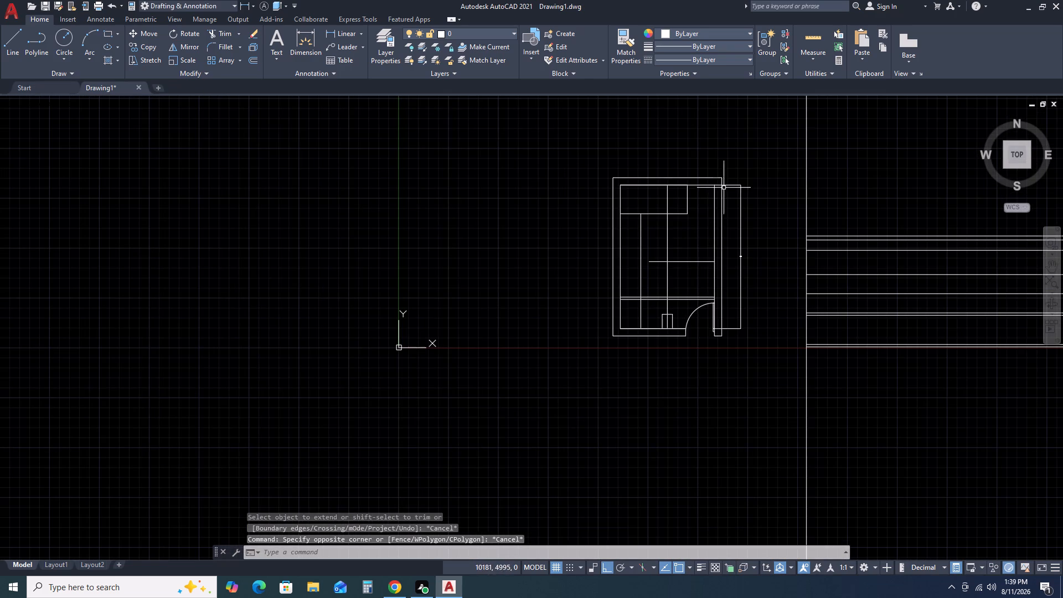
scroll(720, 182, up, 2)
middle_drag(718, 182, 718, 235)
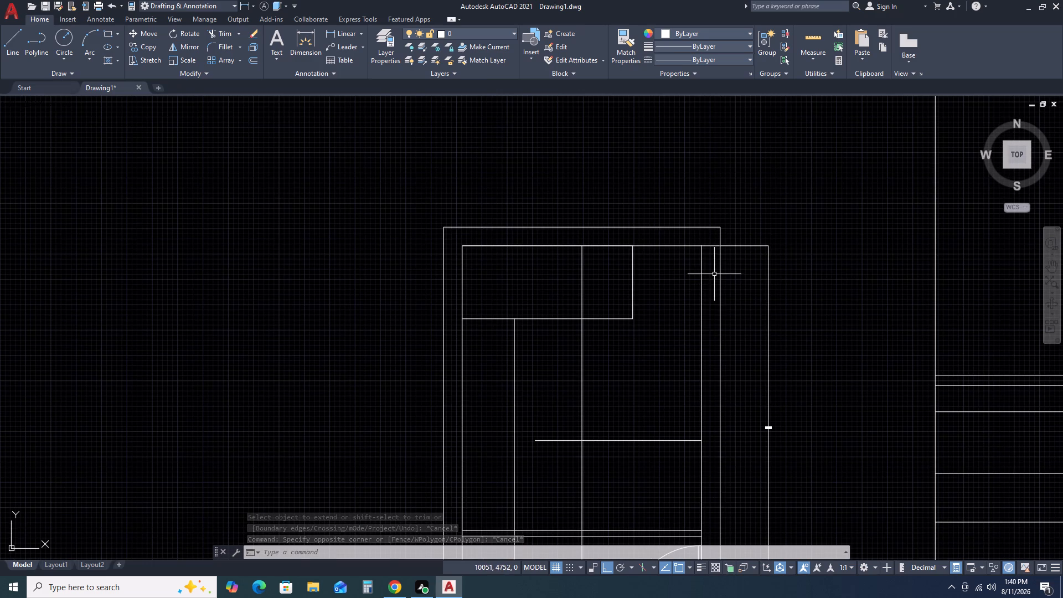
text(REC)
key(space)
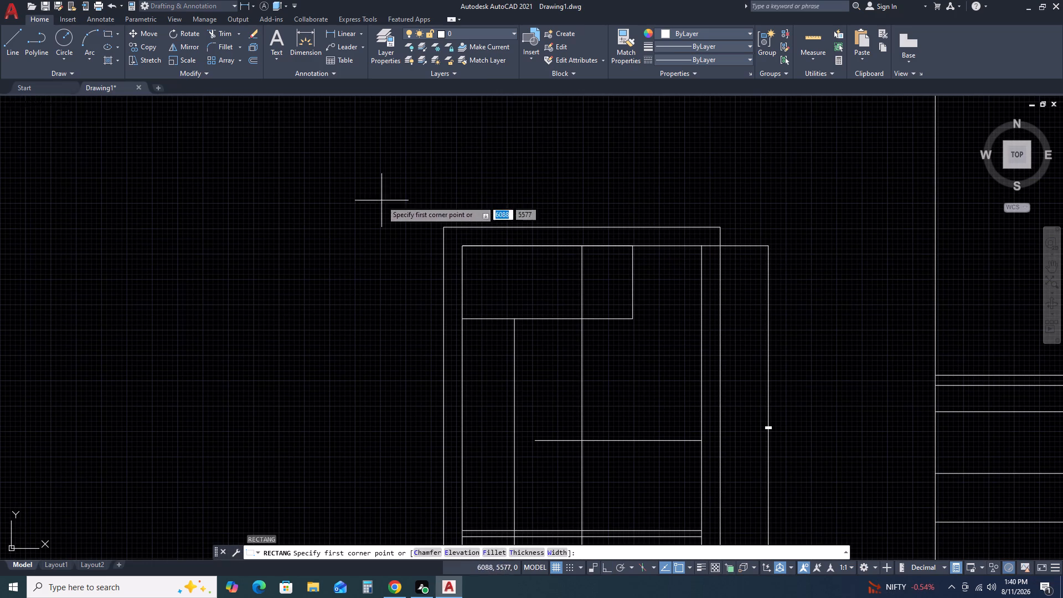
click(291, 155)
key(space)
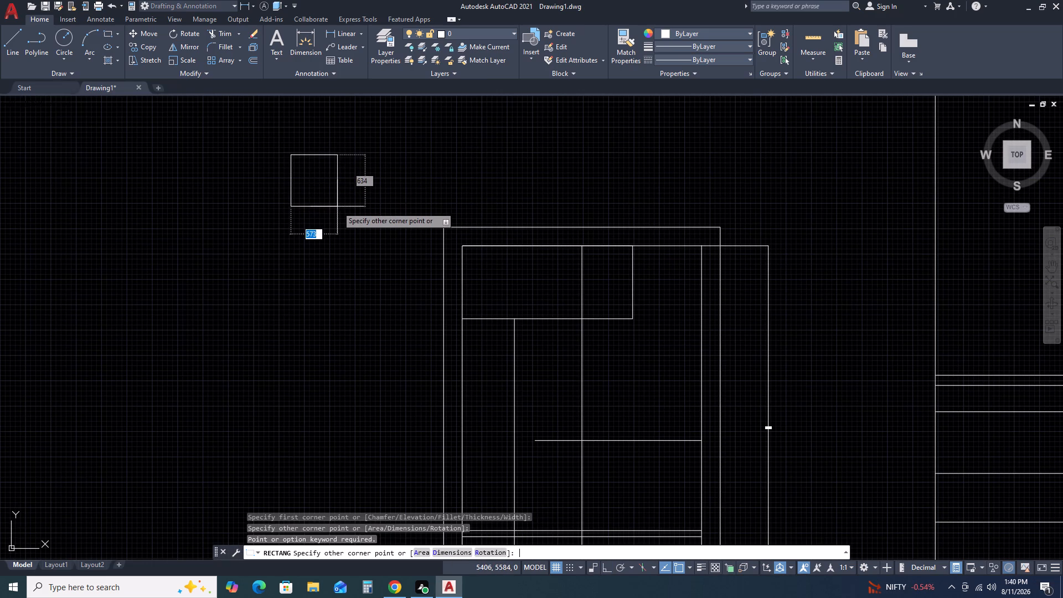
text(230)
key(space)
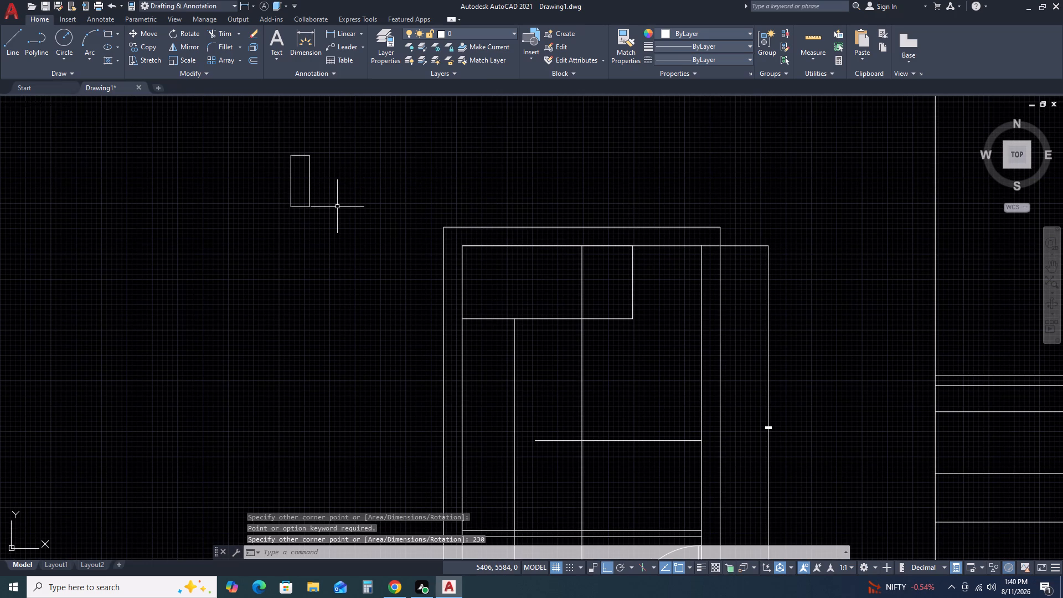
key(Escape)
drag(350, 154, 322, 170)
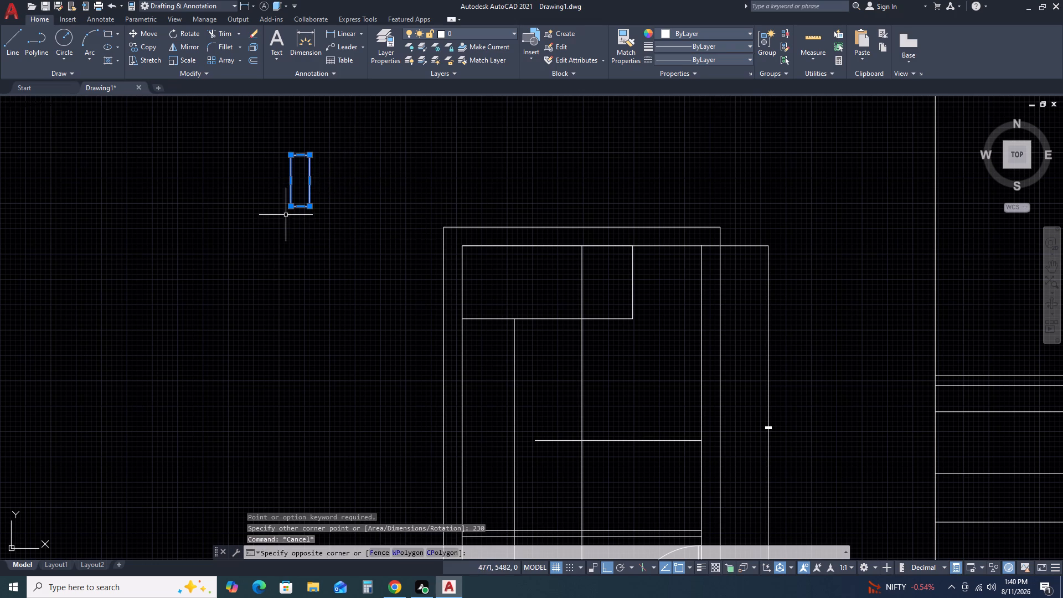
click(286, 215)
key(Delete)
Draw a rectangle with length 230 and width 460 mm in the empty space outside the room plan's upper-left corner.
text(RE)
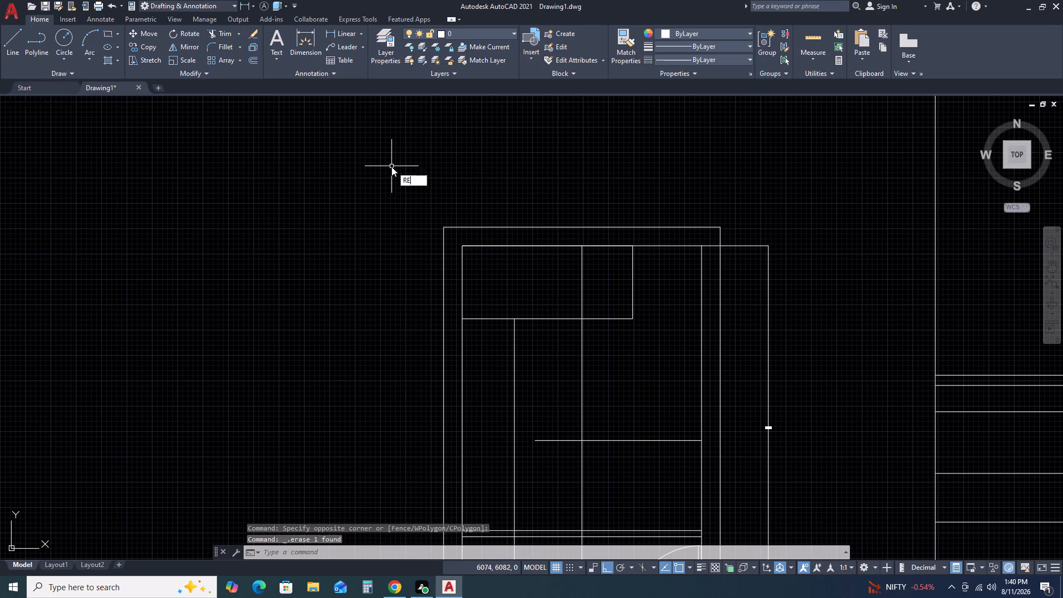
key(c)
key(space)
drag(301, 172, 305, 177)
text(D 23)
text(0)
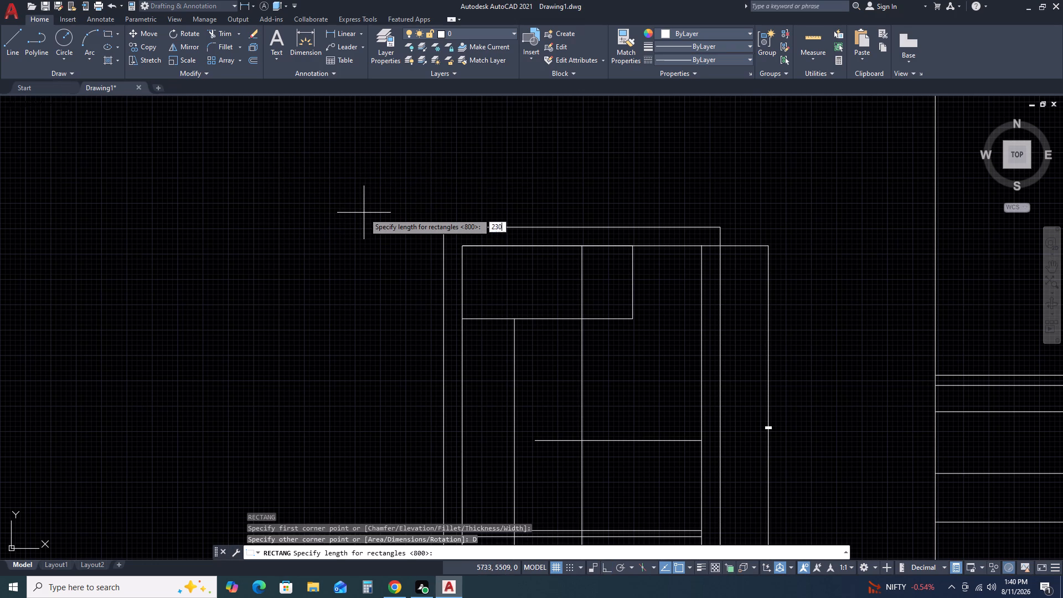
key(space)
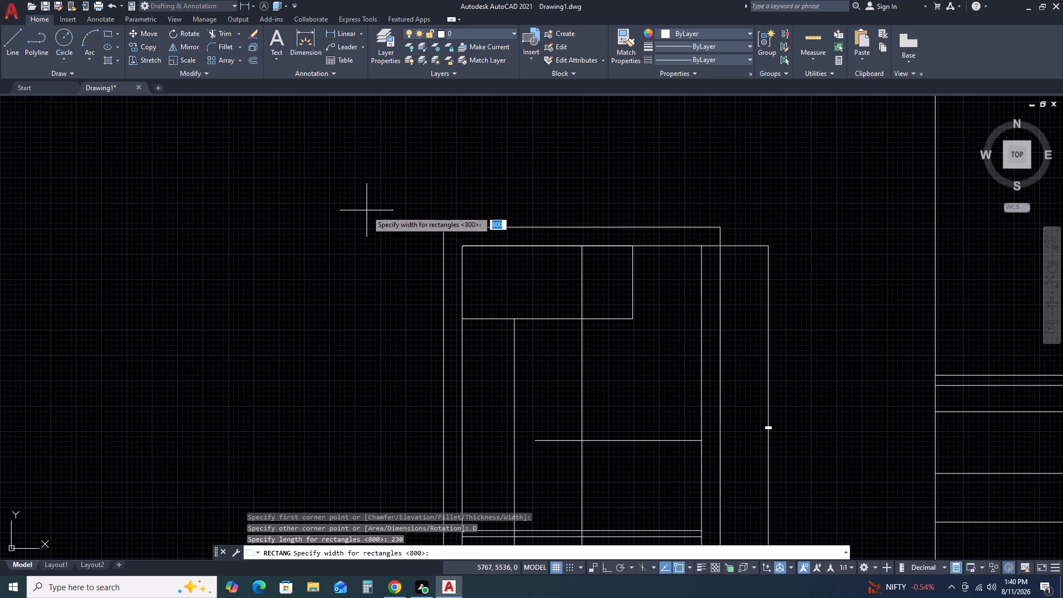
key(4)
key(6)
key(0)
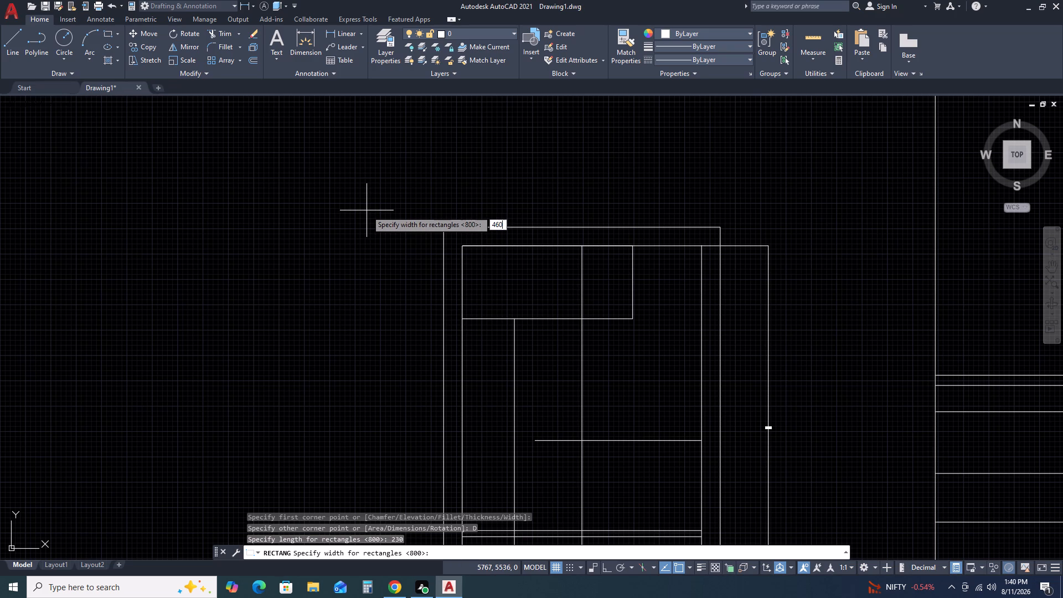
key(Return)
click(366, 210)
Rotate the 230 by 460 mm rectangle a quarter turn clockwise so its long side lies horizontal.
click(335, 225)
drag(335, 223, 335, 210)
click(316, 173)
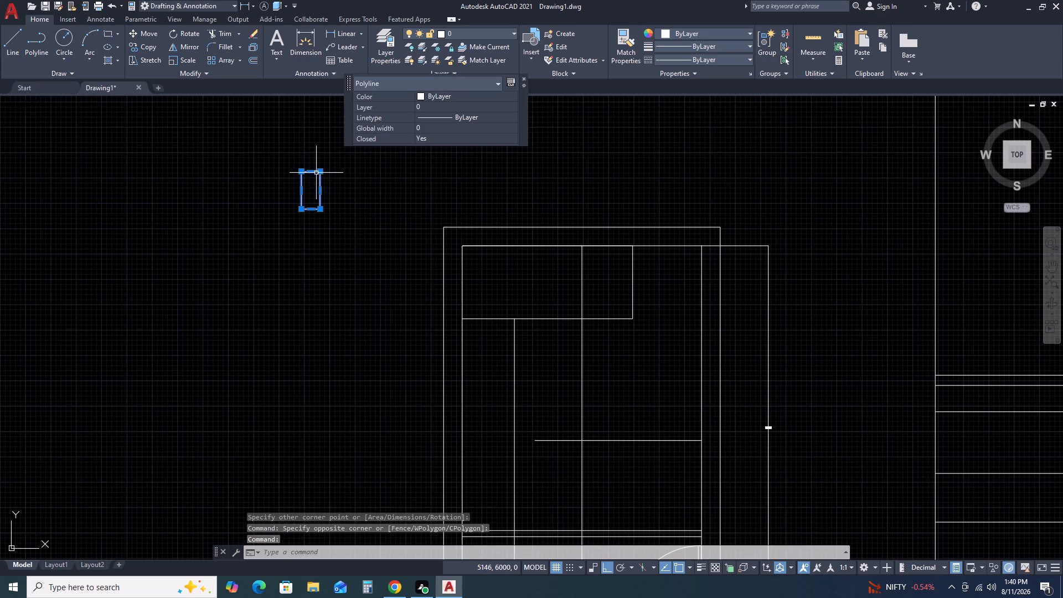
key(r)
key(o)
key(space)
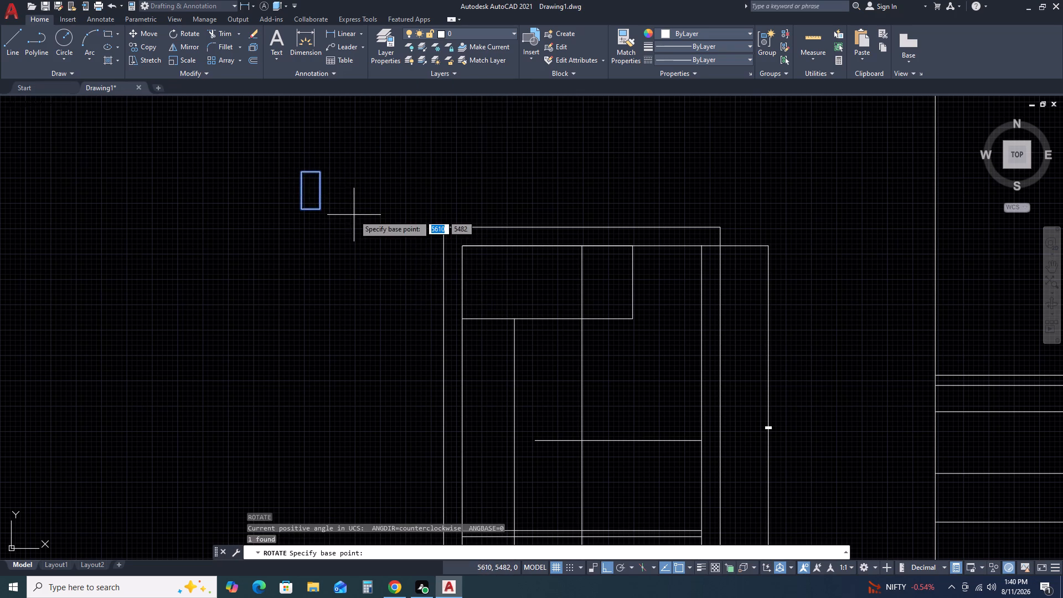
click(354, 215)
click(335, 262)
drag(335, 262, 336, 255)
drag(398, 142, 375, 165)
double_click(360, 178)
key(Escape)
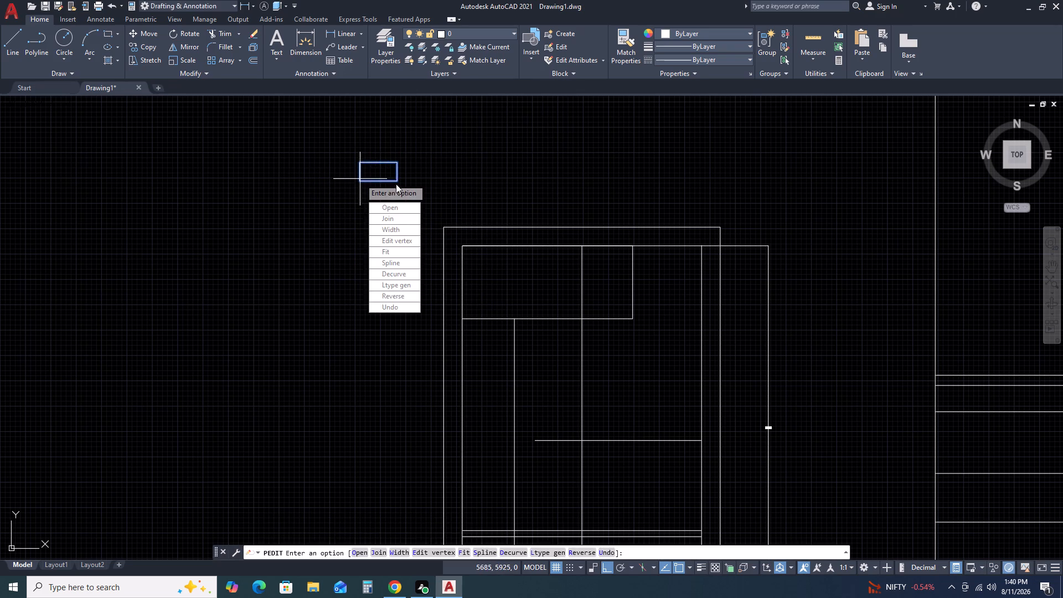
Hatch the interior of the rotated 460 by 230 mm rectangle using the current hatch settings.
text(H)
key(space)
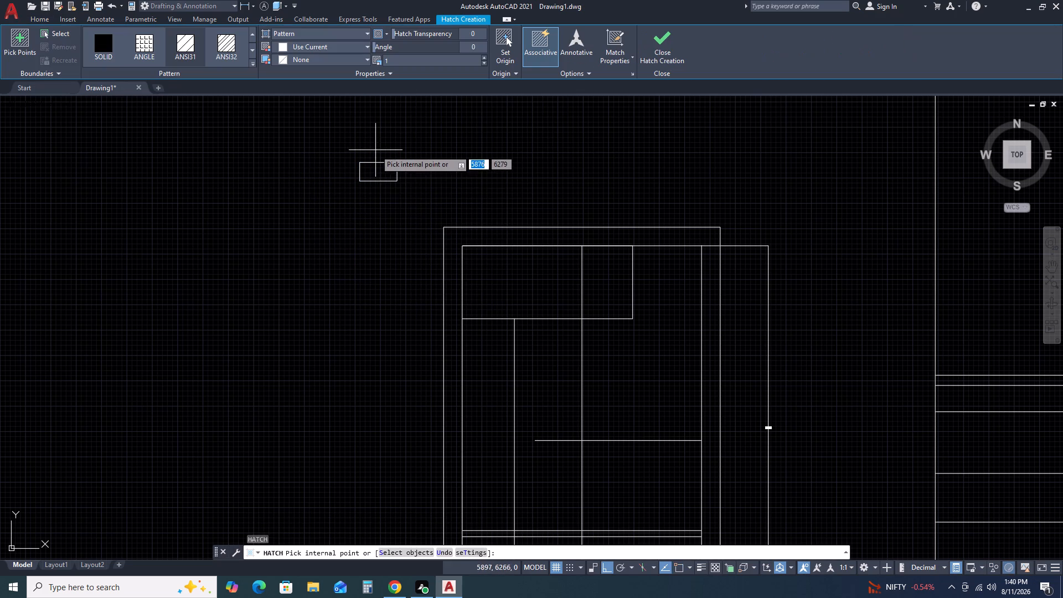
double_click(382, 171)
key(Escape)
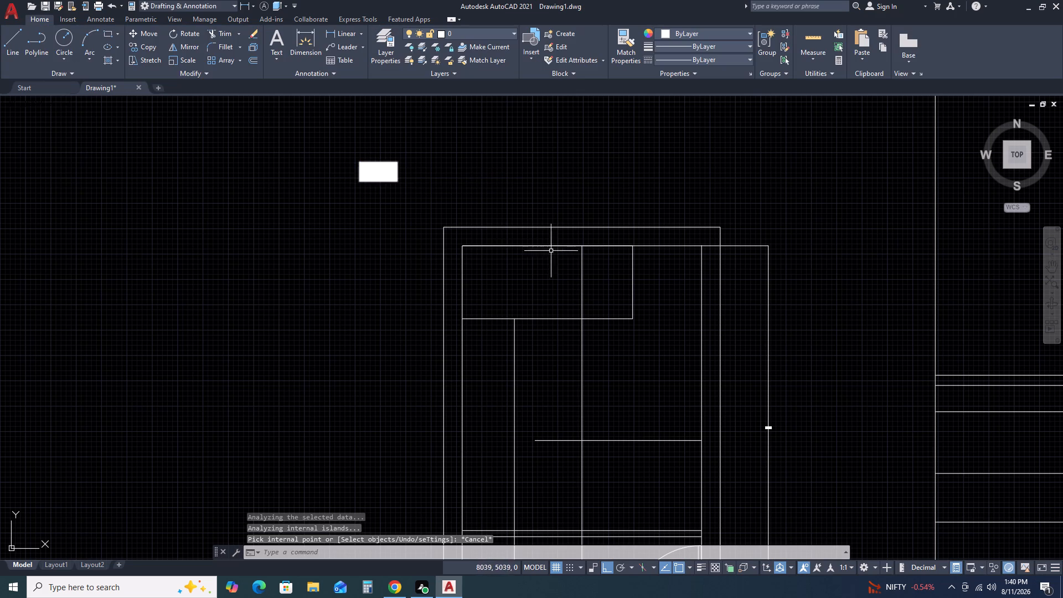
Save the drawing as AUTO CAD KITCHEN DETAILED PLAN in the MANISHA folder on the desktop.
key(ctrl+s)
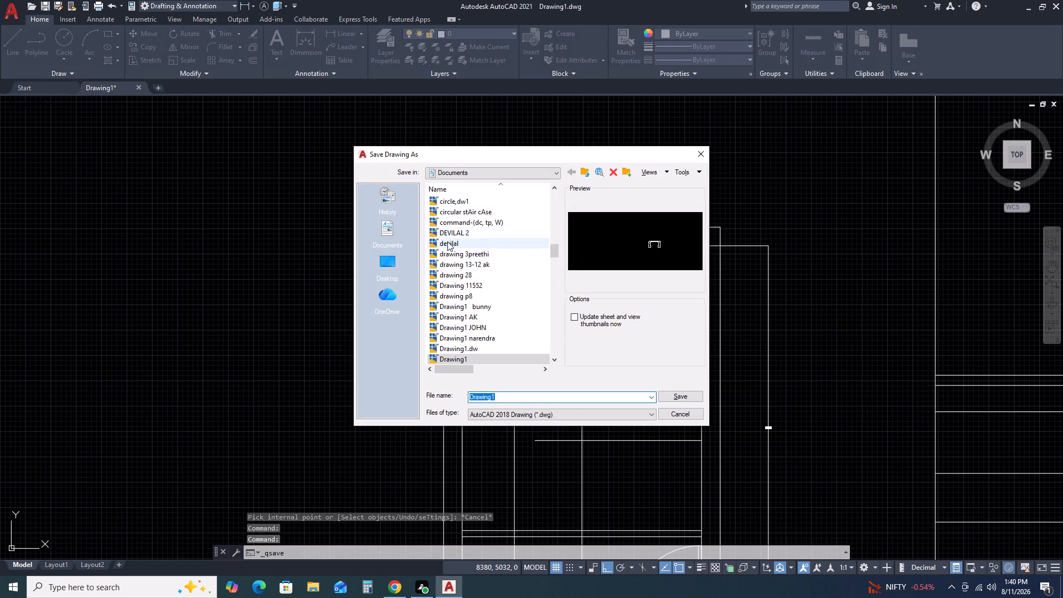
double_click(384, 266)
triple_click(460, 251)
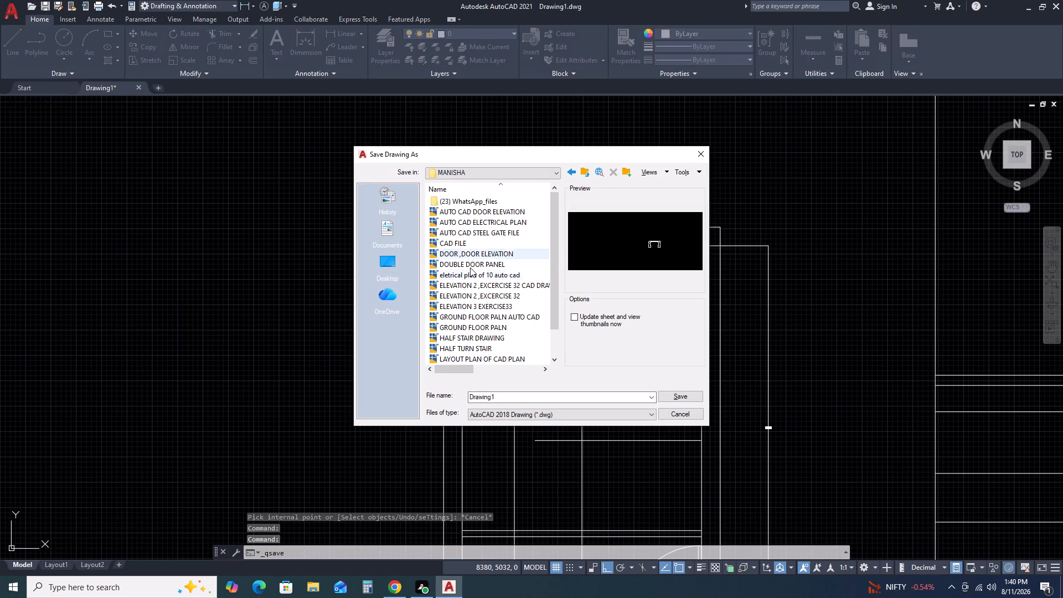
click(509, 400)
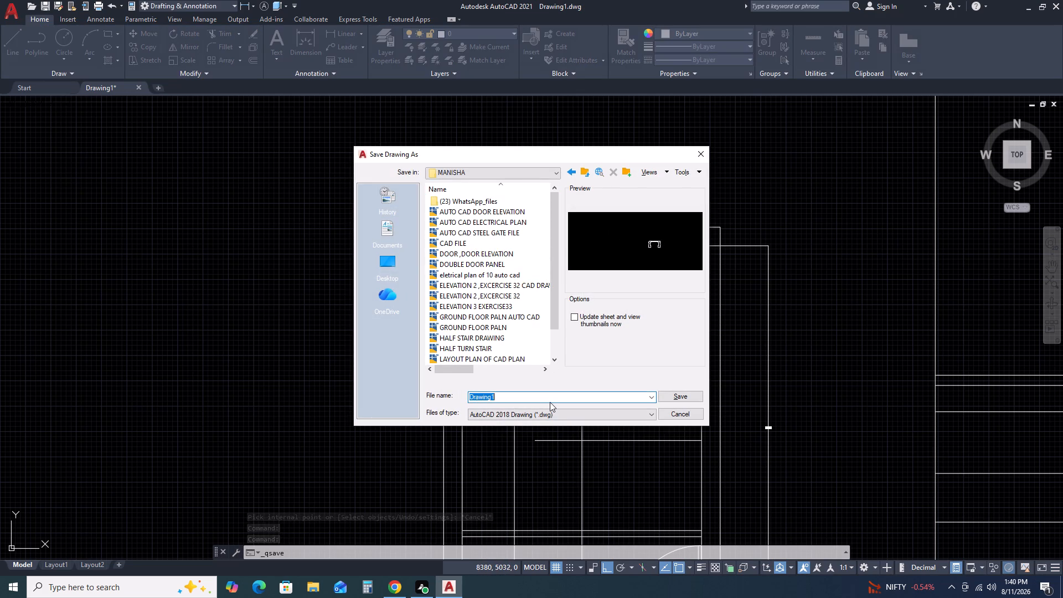
text(AUTO)
key(space)
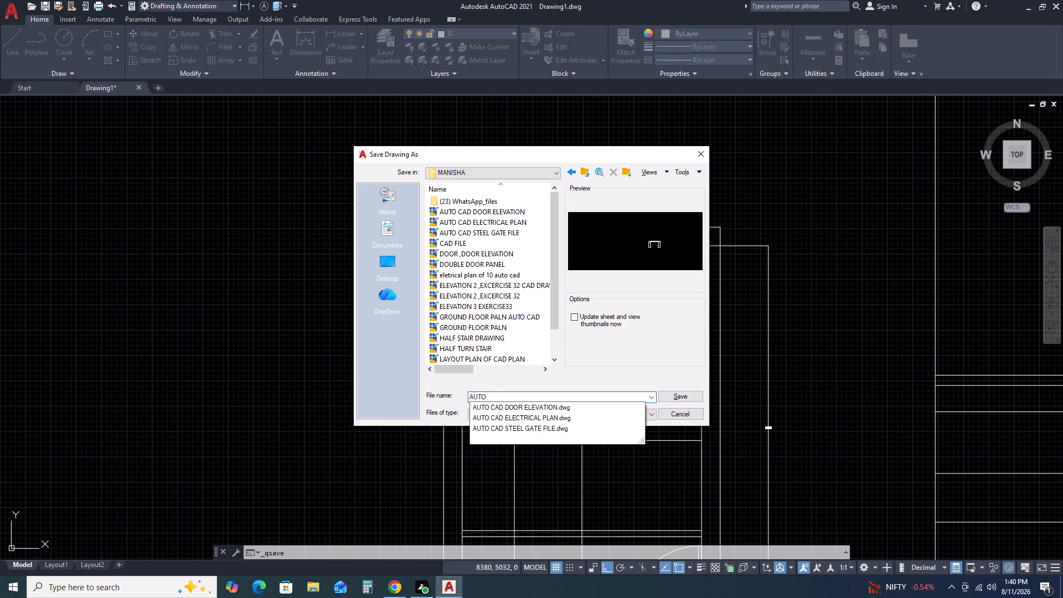
key(c)
text(AS)
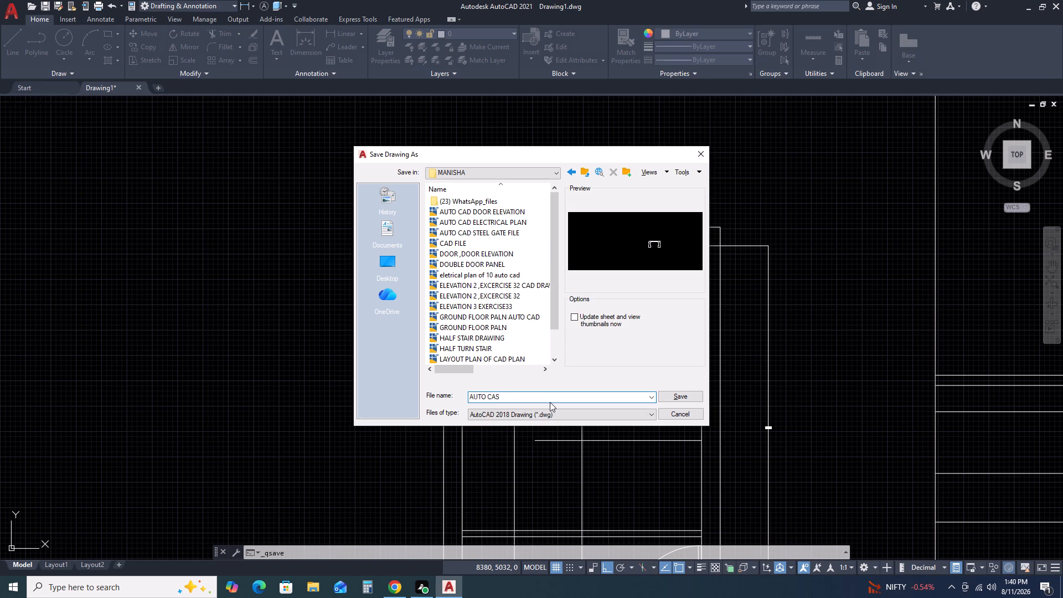
key(BackSpace)
text(D)
key(space)
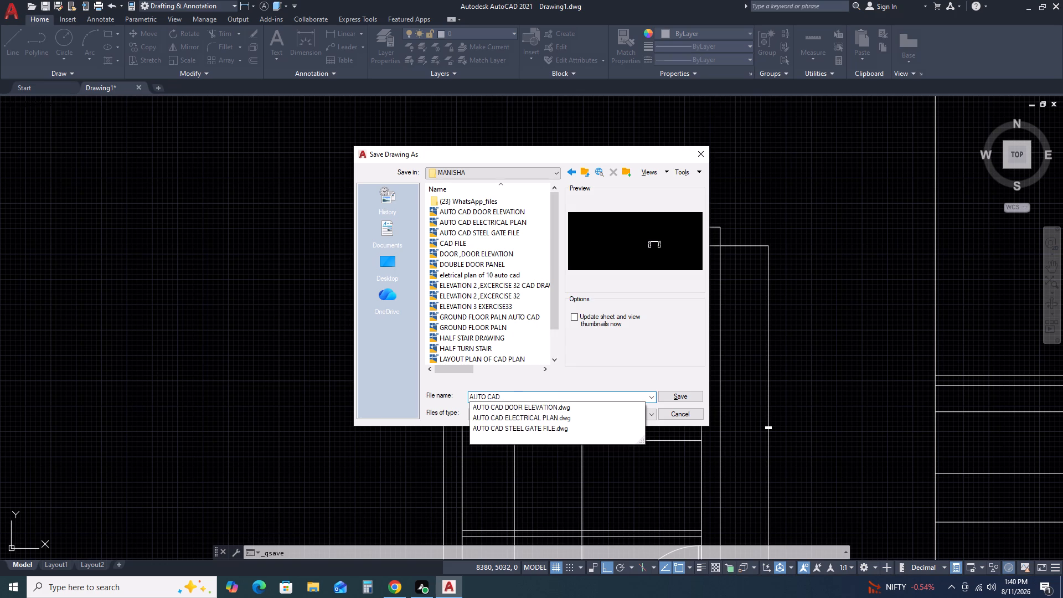
text(KITCHE)
text(N DE)
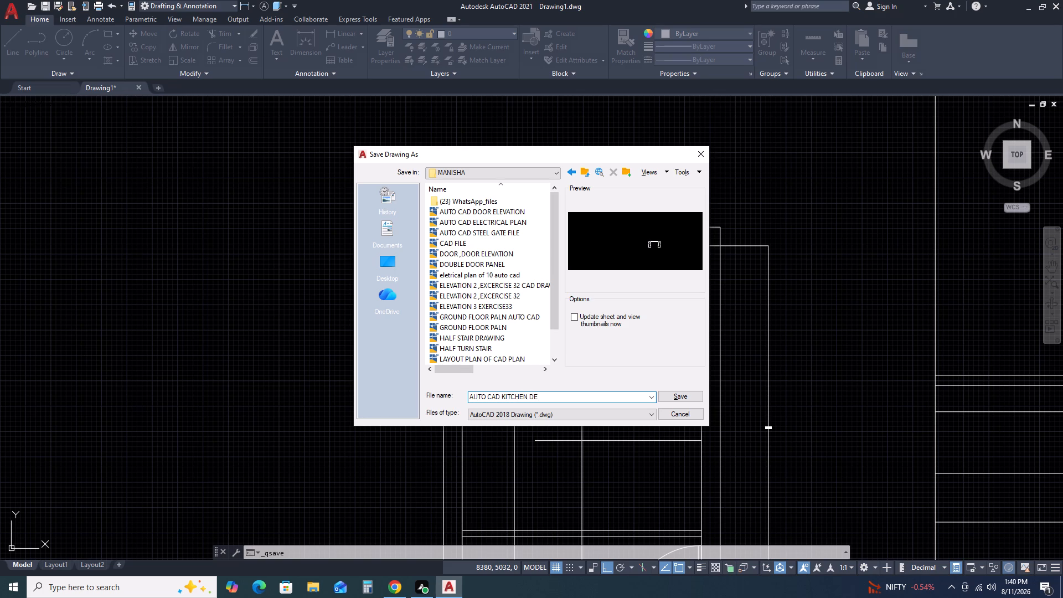
text(TAILED PLAN)
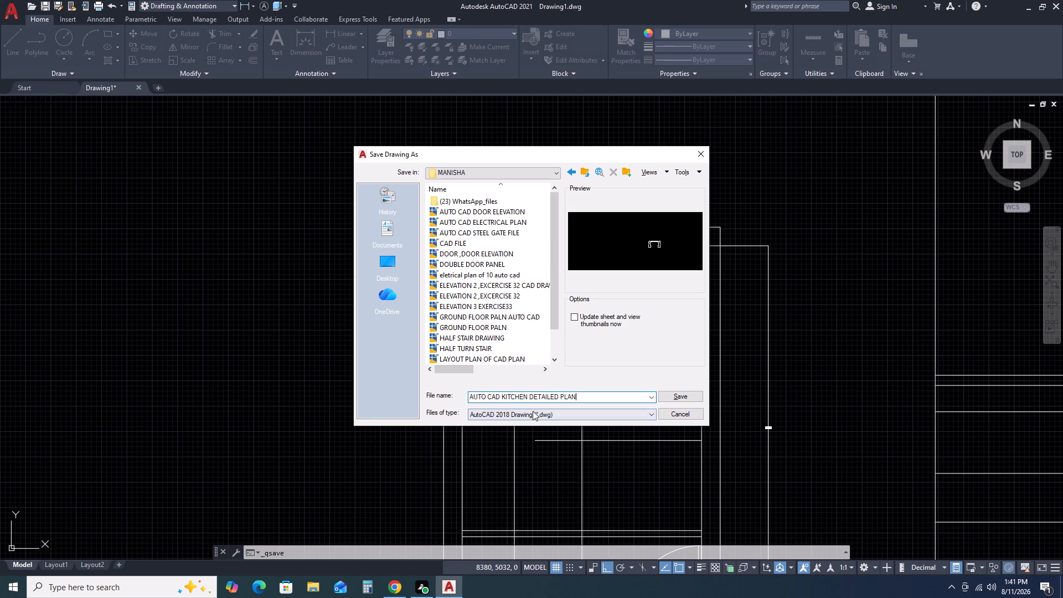
click(685, 394)
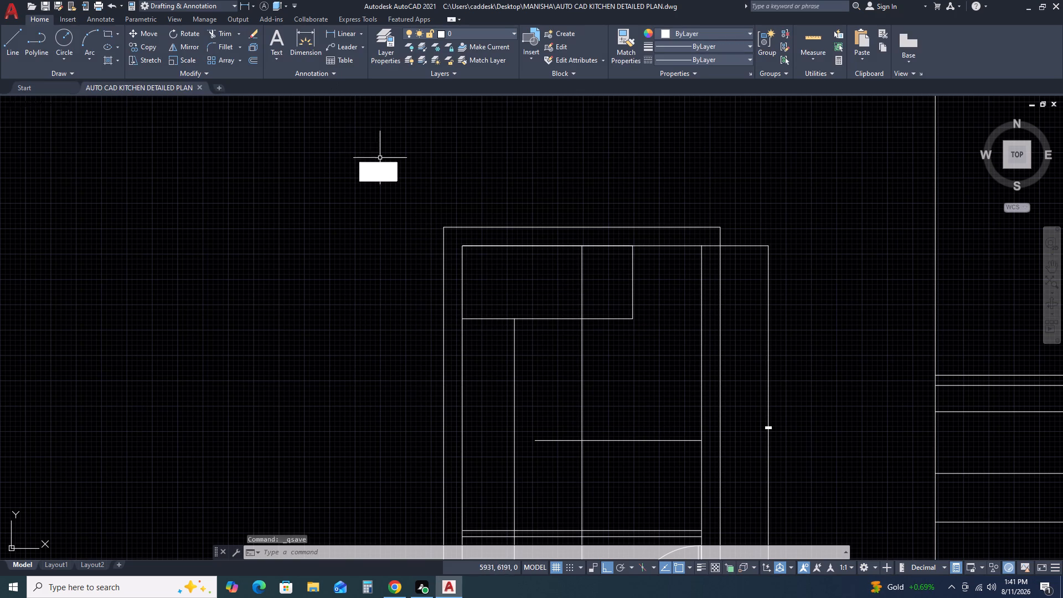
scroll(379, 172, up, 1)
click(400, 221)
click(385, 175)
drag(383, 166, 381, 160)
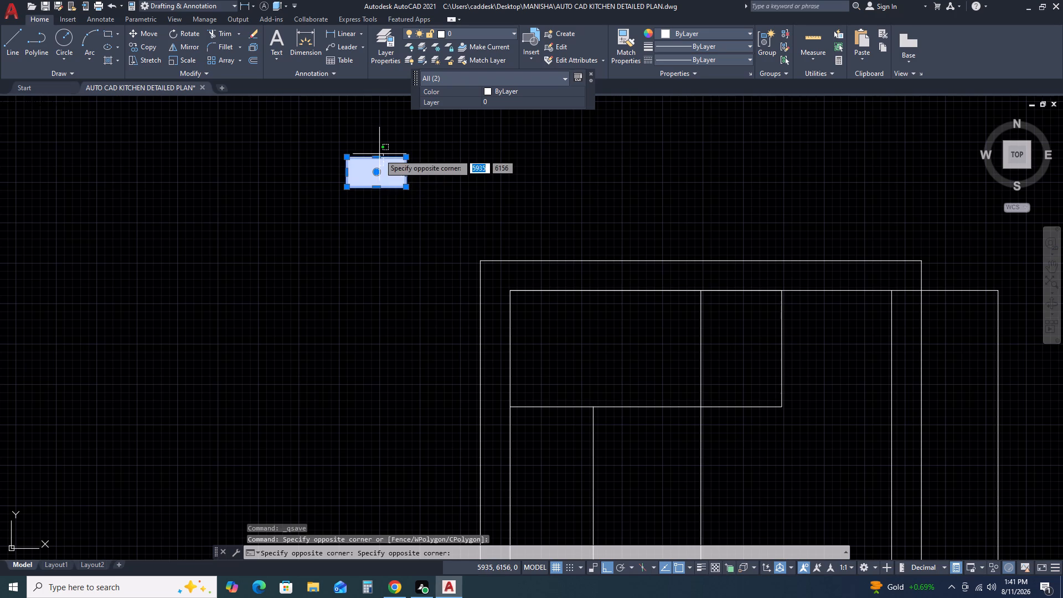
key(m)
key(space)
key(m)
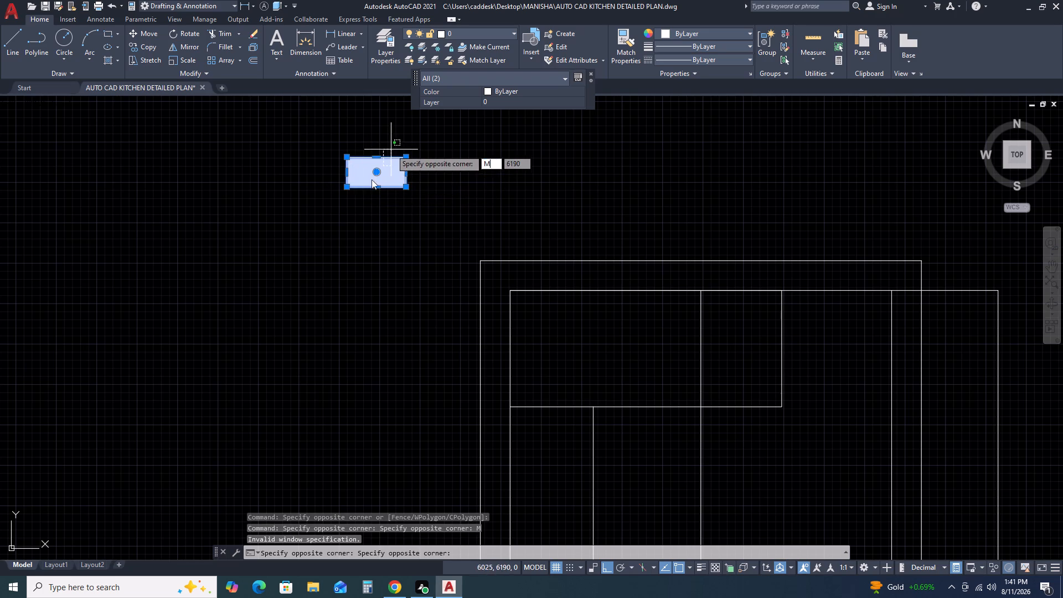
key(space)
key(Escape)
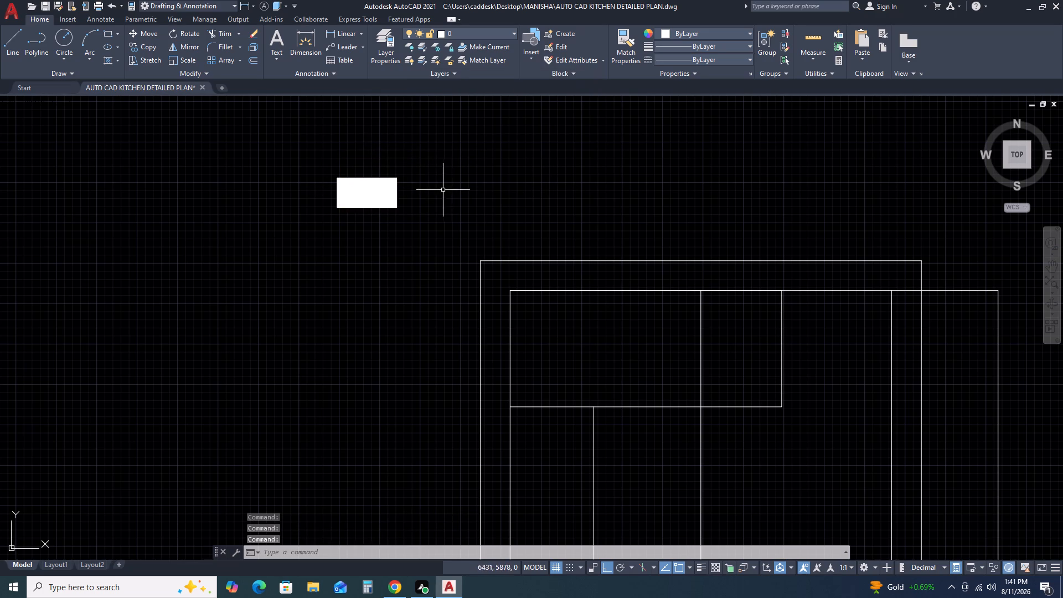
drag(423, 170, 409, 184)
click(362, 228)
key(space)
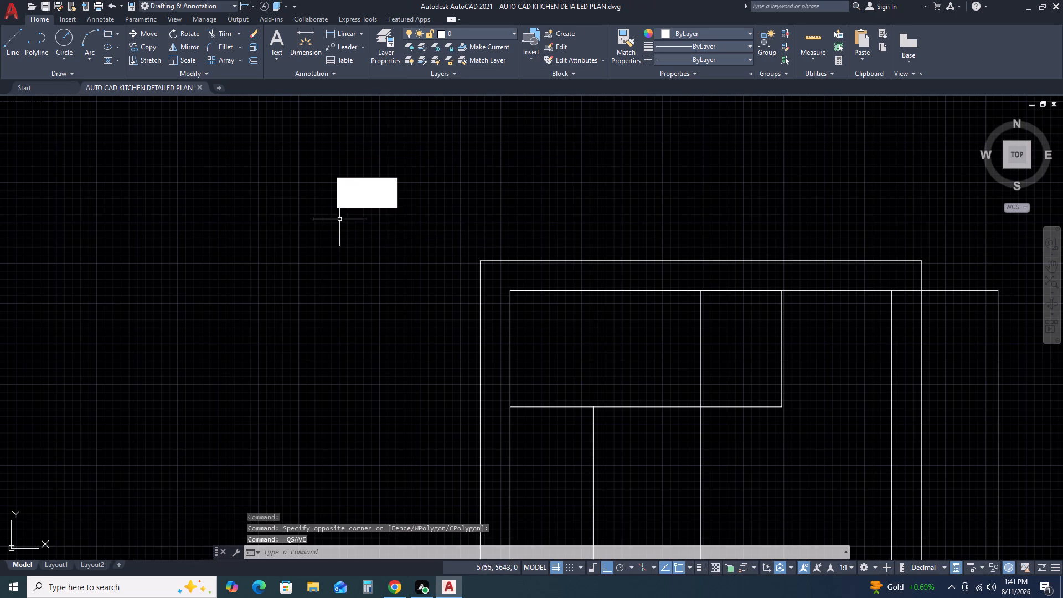
Move the hatched column so its lower-left corner sits on the room's inner upper-right corner, within the top wall.
click(396, 175)
click(353, 213)
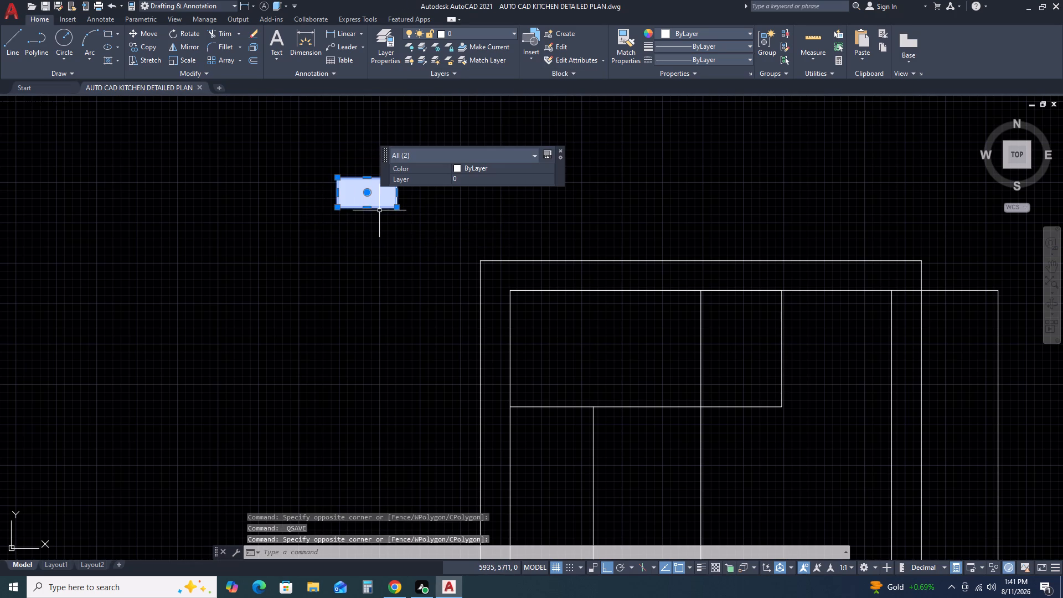
text(M)
key(space)
click(340, 208)
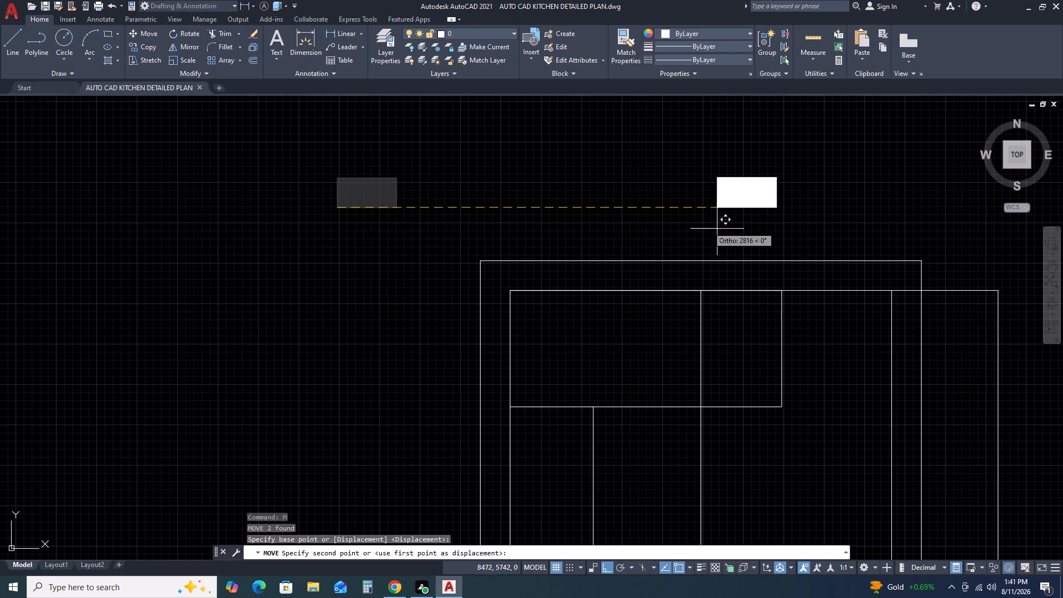
key(F8)
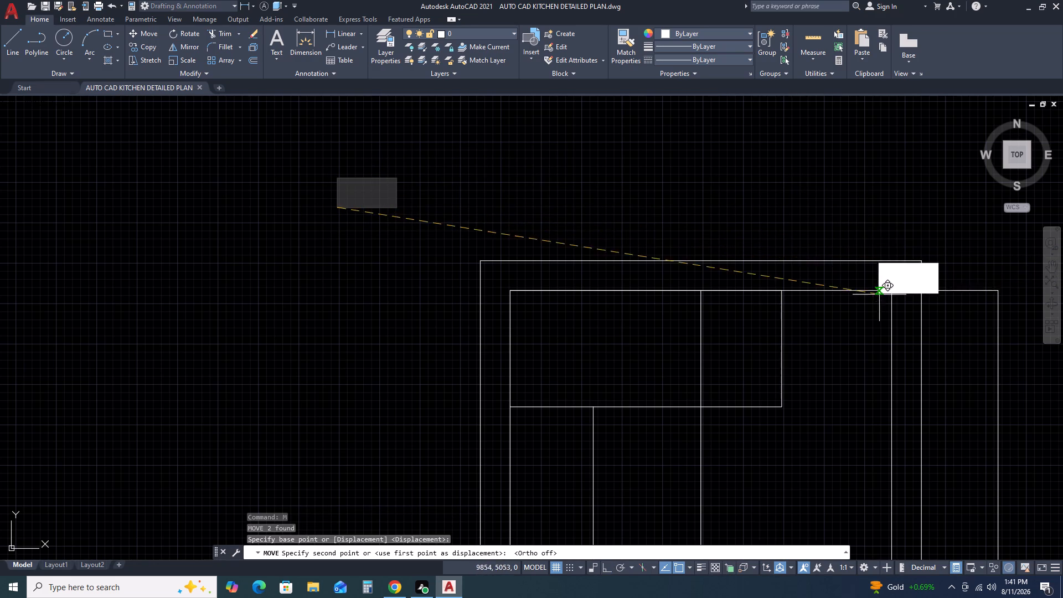
scroll(921, 293, up, 1)
scroll(870, 295, up, 3)
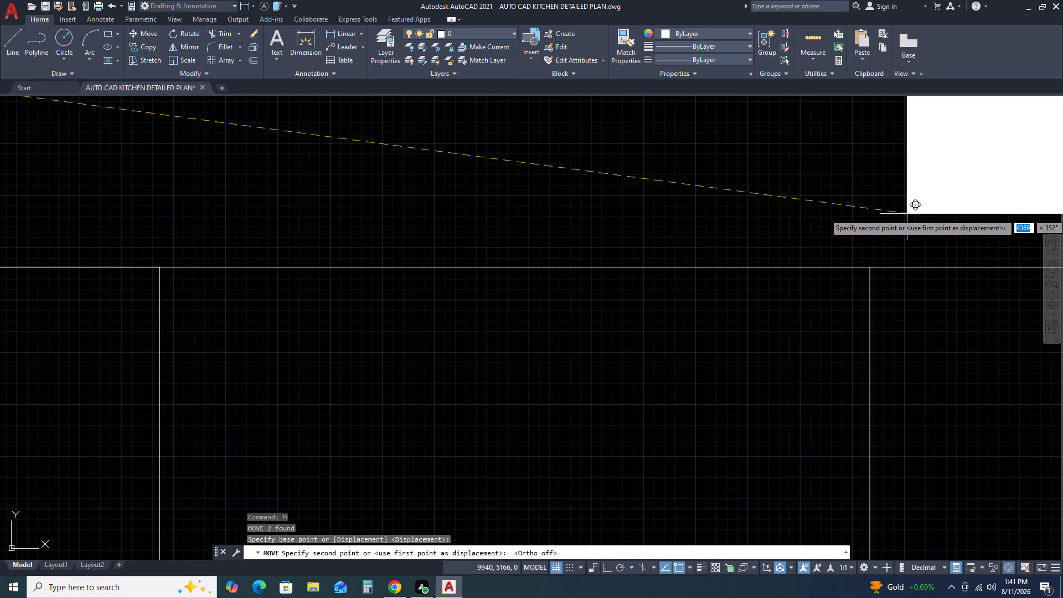
click(870, 266)
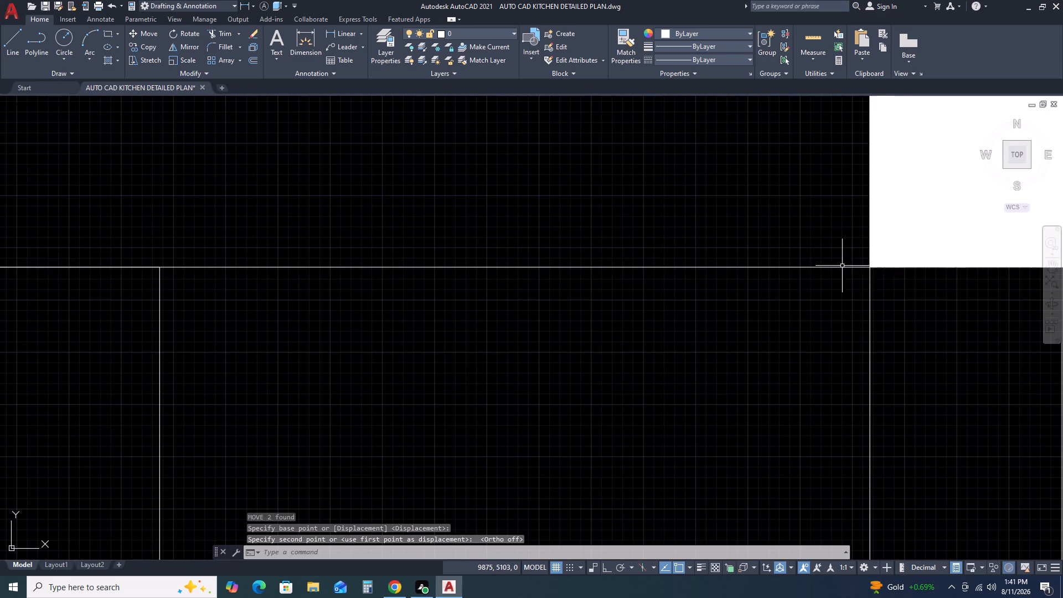
scroll(646, 285, down, 4)
scroll(701, 288, up, 2)
drag(693, 292, 690, 286)
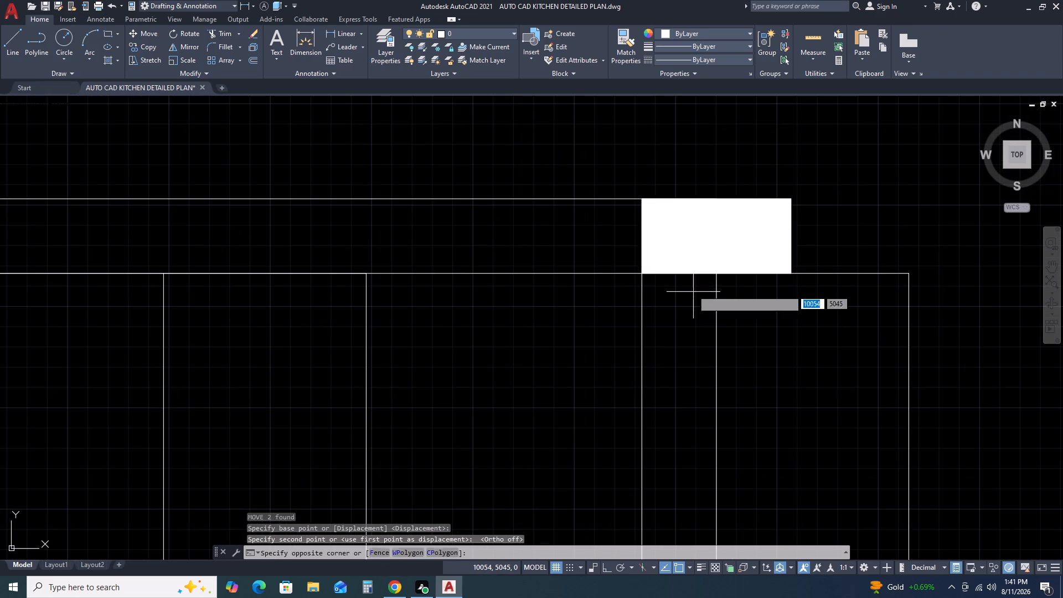
click(680, 269)
key(Escape)
Copy the hatched upper-right column, based on its lower-left corner, into the empty space outside the plan's upper-left side.
drag(830, 220, 806, 222)
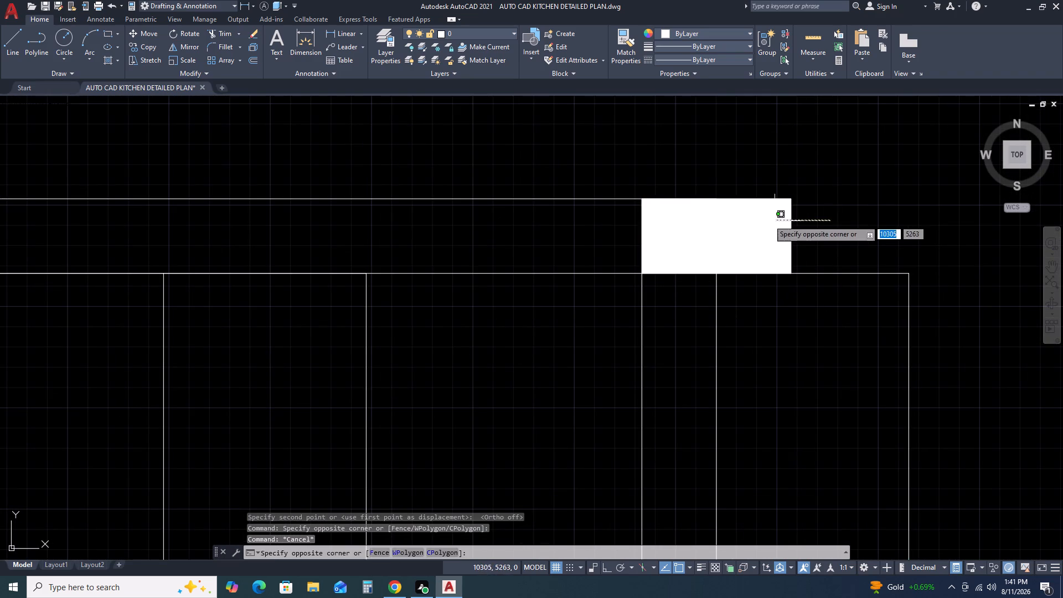
double_click(773, 187)
key(c)
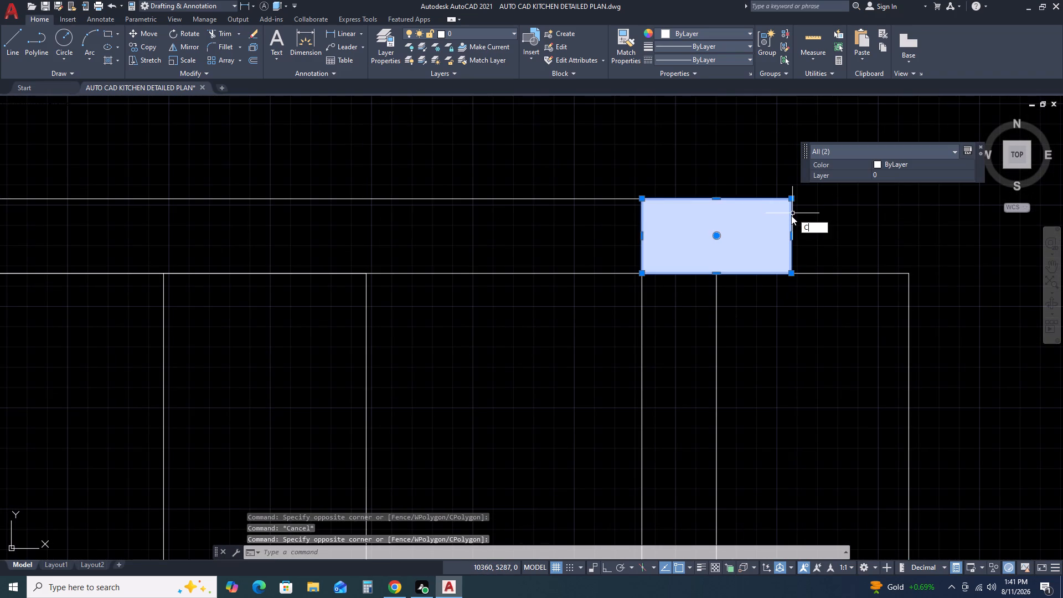
key(o)
key(space)
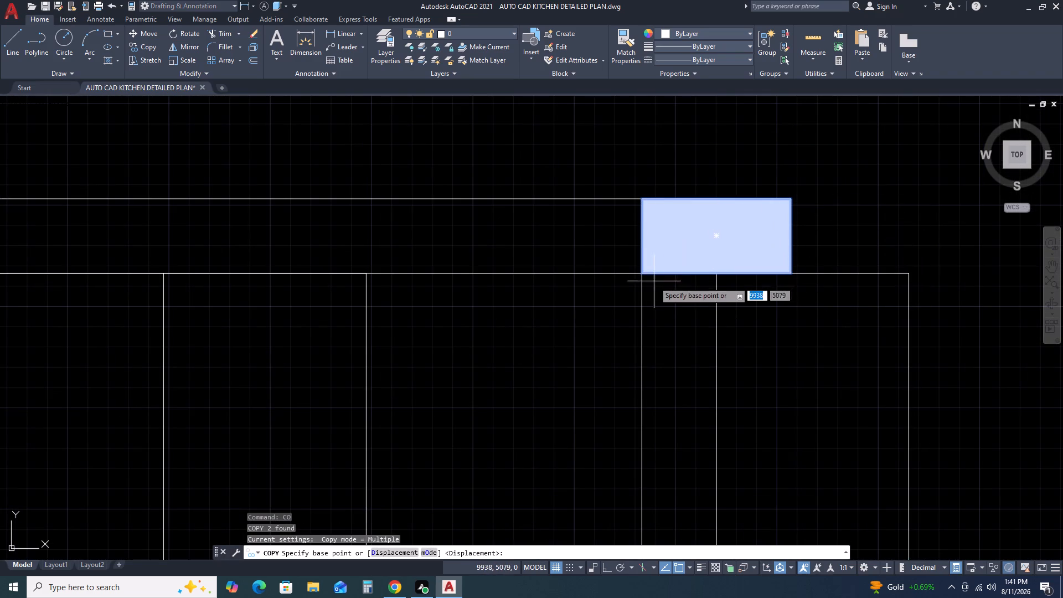
click(638, 272)
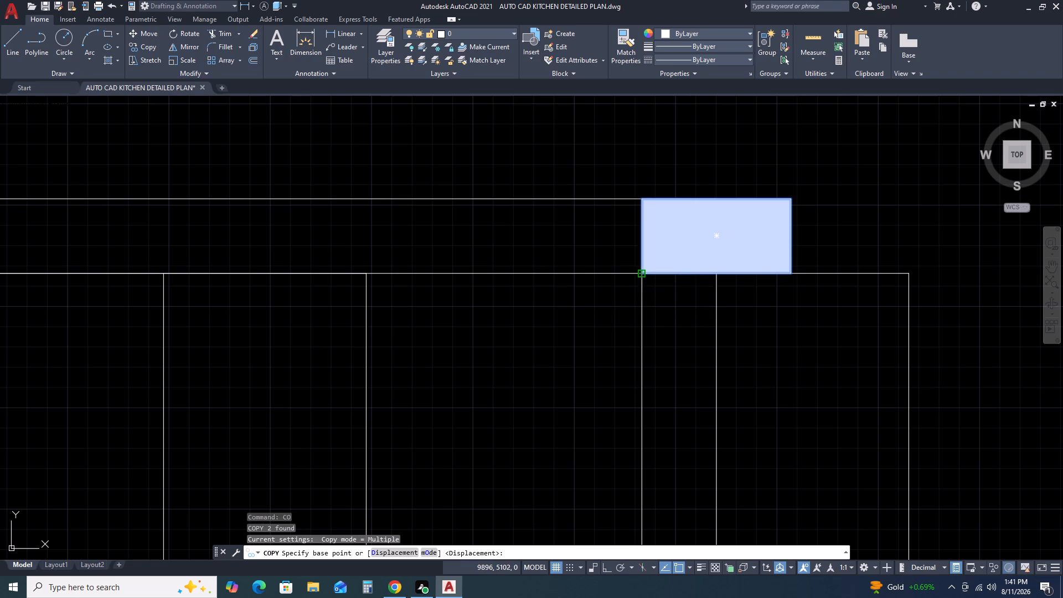
scroll(652, 314, down, 6)
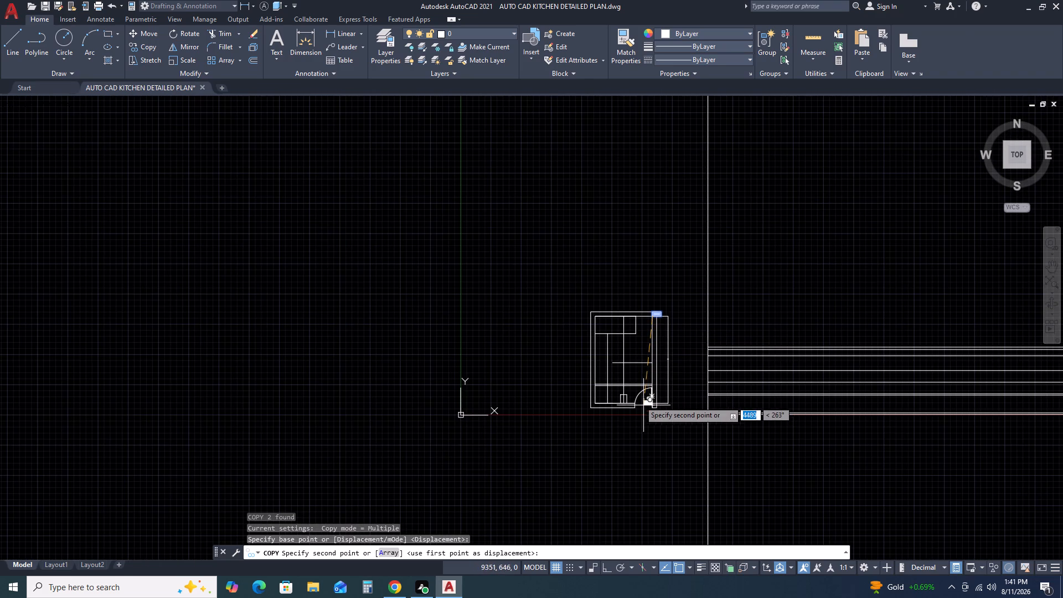
click(492, 298)
key(Escape)
Rotate the copied column outside the plan a quarter turn counterclockwise so its long side stands vertical.
scroll(489, 312, up, 2)
click(547, 265)
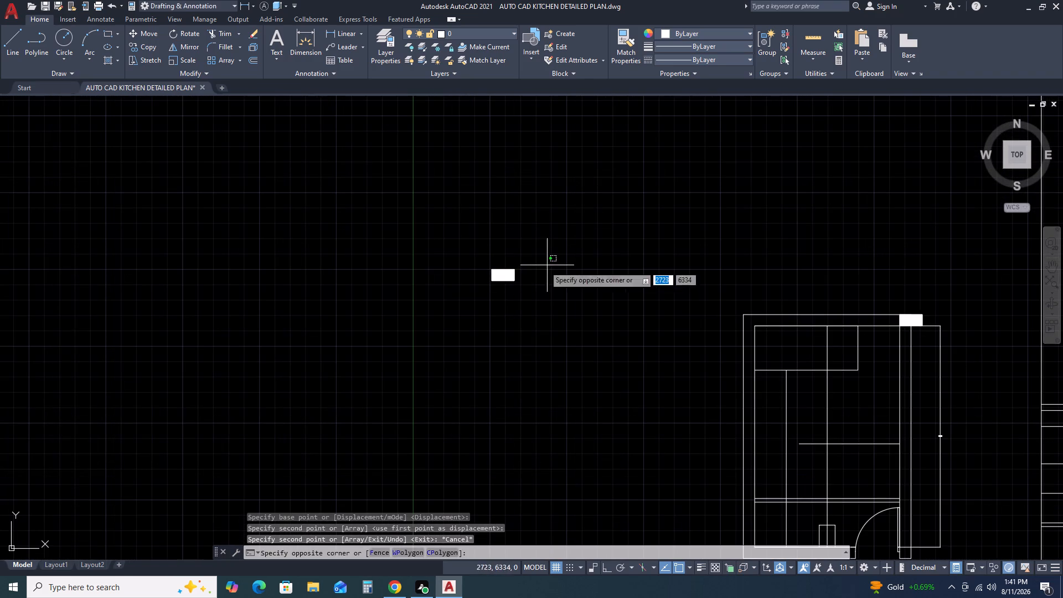
click(495, 297)
key(r)
text(O)
key(space)
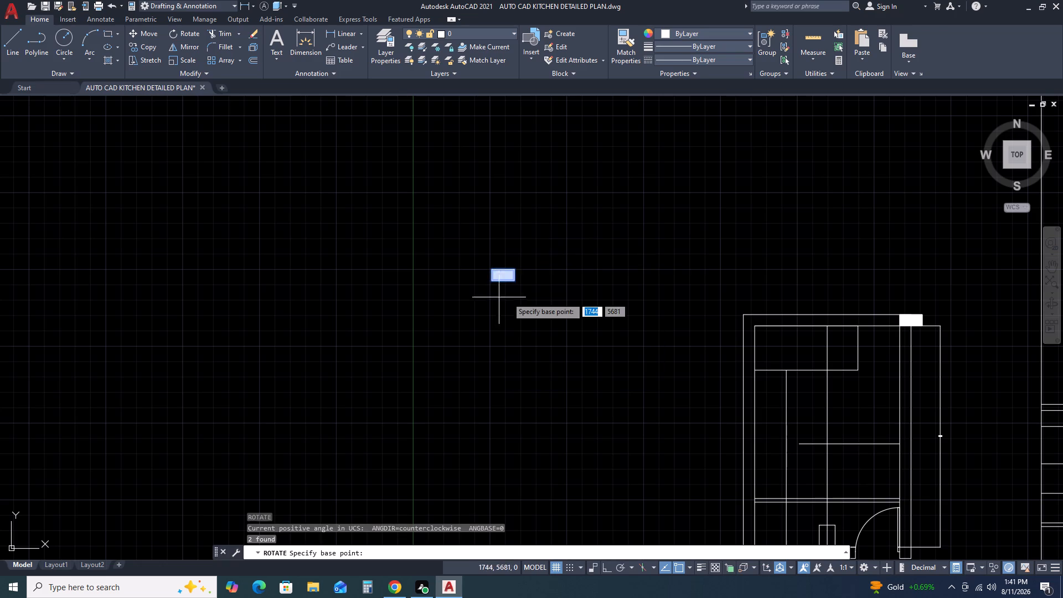
drag(600, 272, 597, 257)
key(F8)
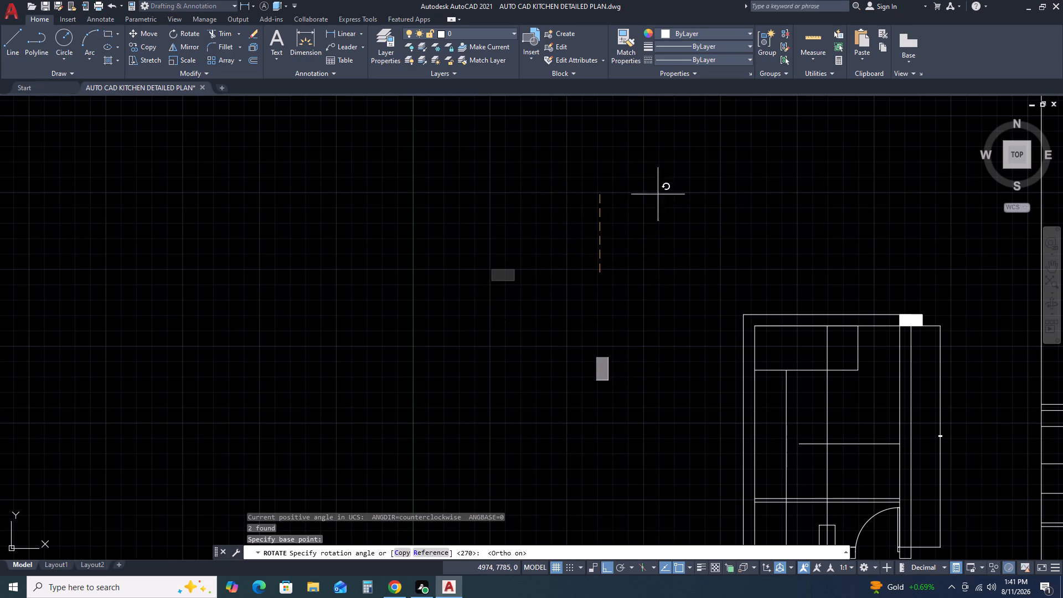
click(626, 193)
Move the upright column by its upper-left corner onto the outer upper-left corner of the room walls.
drag(629, 305, 597, 349)
drag(569, 439, 568, 433)
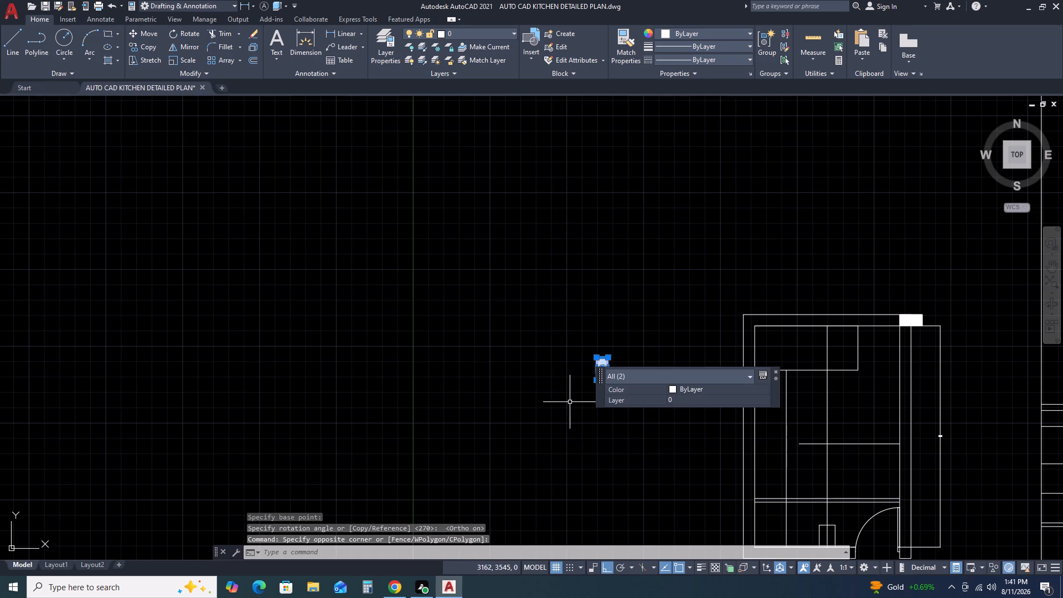
text(M)
key(space)
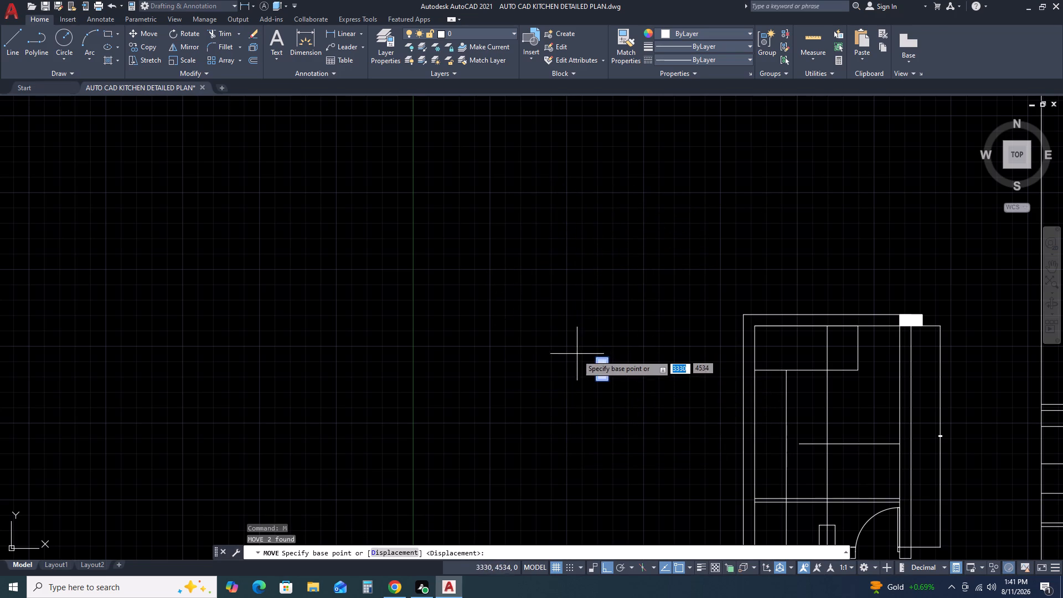
click(596, 358)
key(F8)
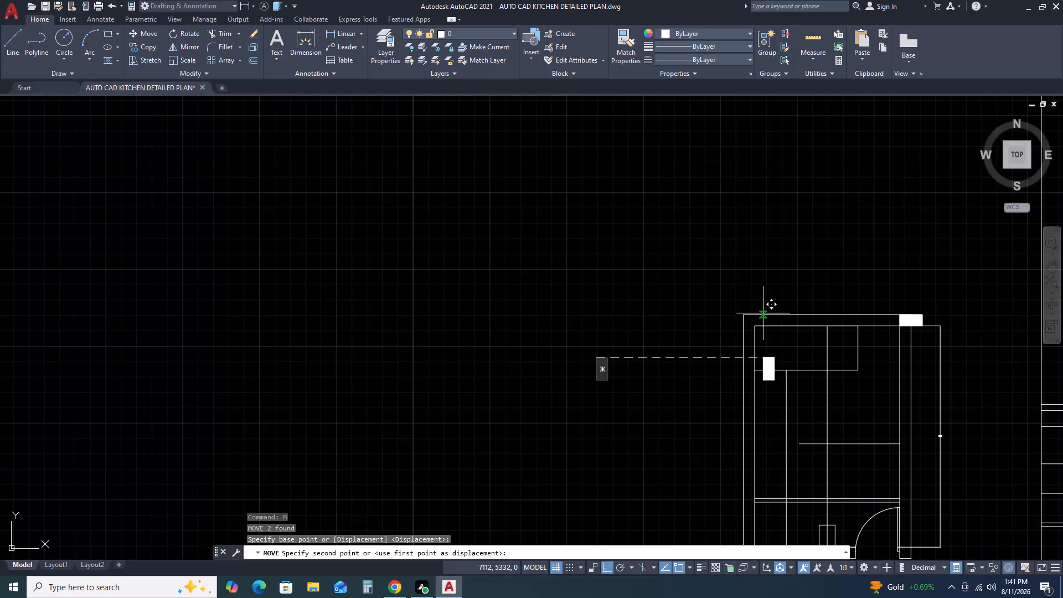
scroll(761, 317, up, 3)
click(679, 306)
scroll(577, 307, down, 2)
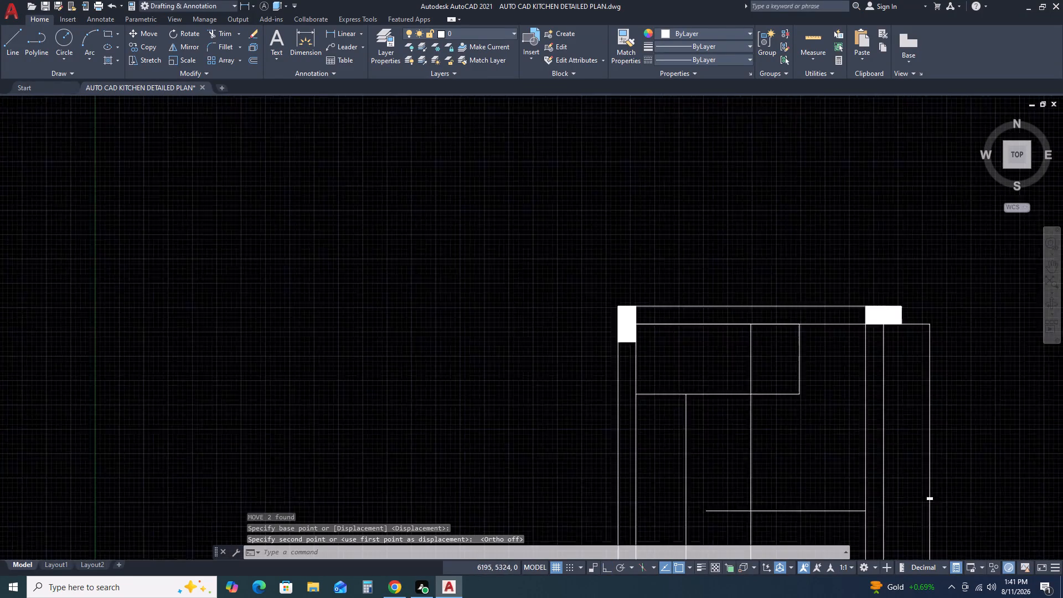
Copy the upper-left column, based on its upper-left corner, to the empty space just outside the plan's lower-left corner.
scroll(577, 307, down, 1)
click(571, 278)
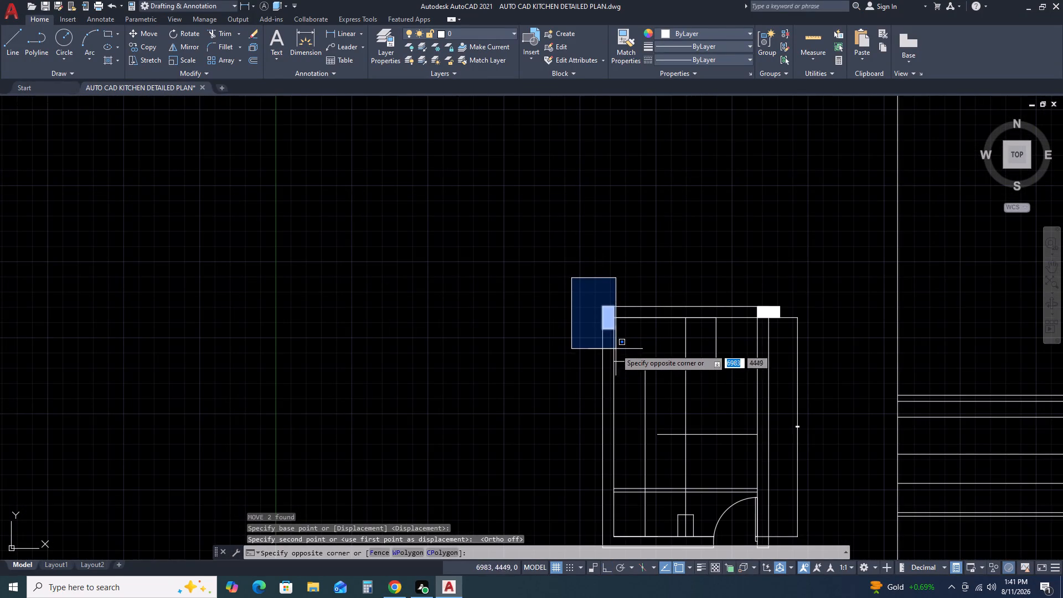
click(642, 337)
text(CO)
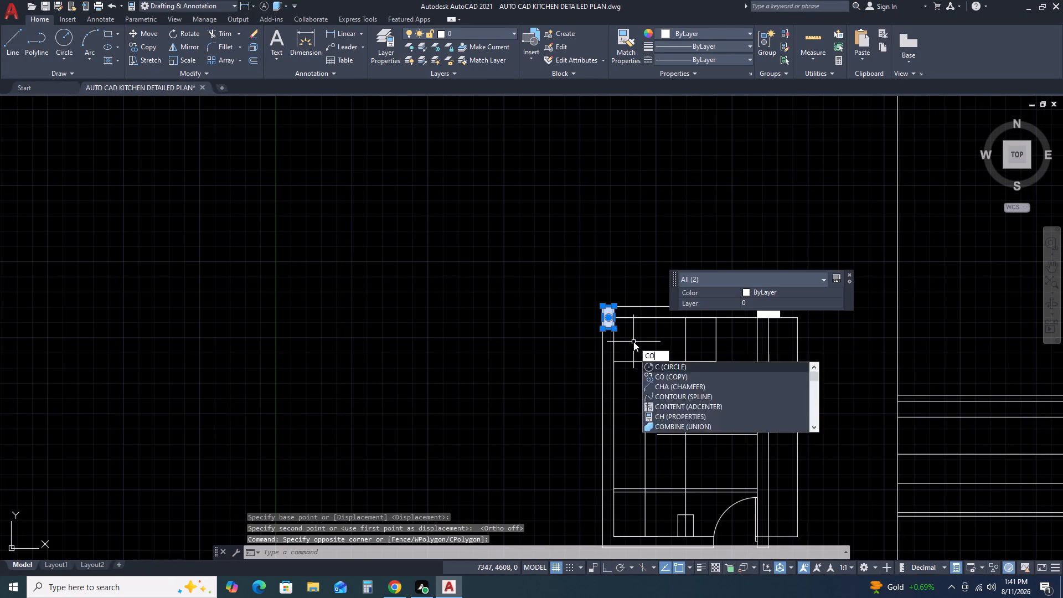
key(space)
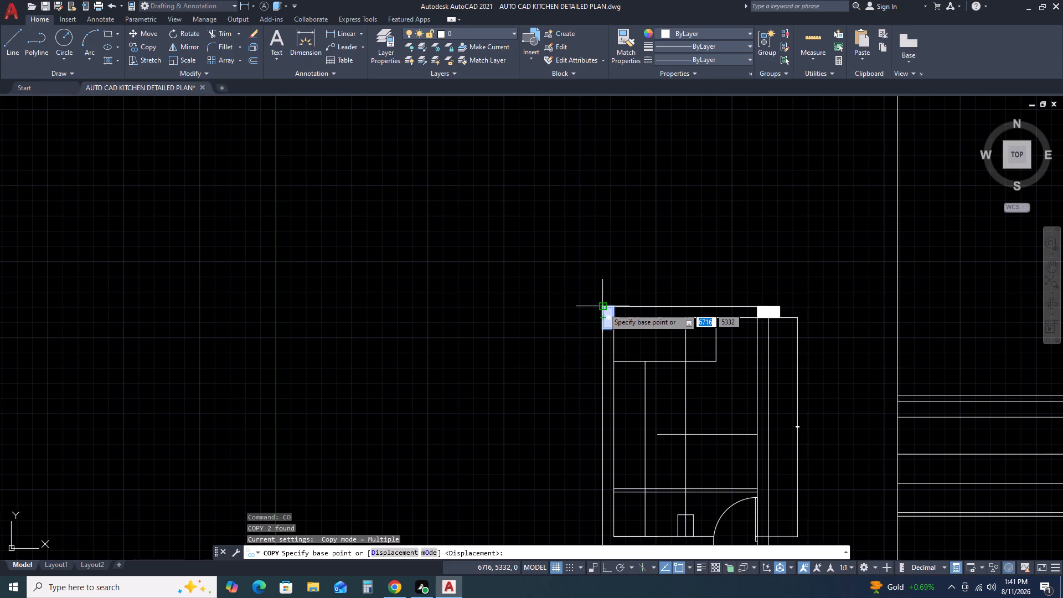
scroll(601, 308, up, 2)
click(601, 306)
scroll(600, 324, down, 5)
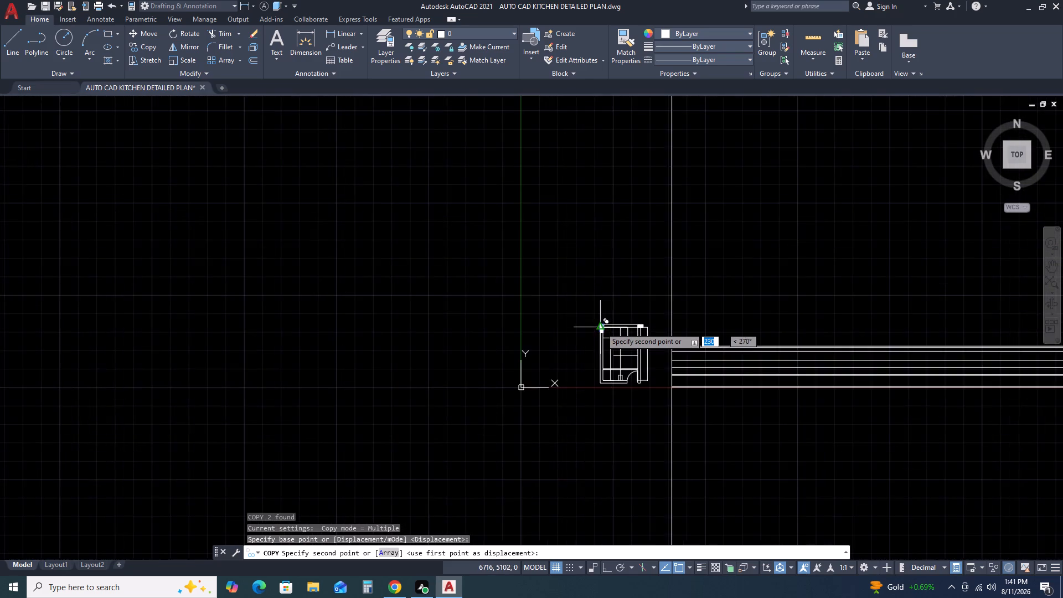
scroll(601, 327, down, 2)
scroll(603, 345, up, 5)
scroll(580, 395, up, 2)
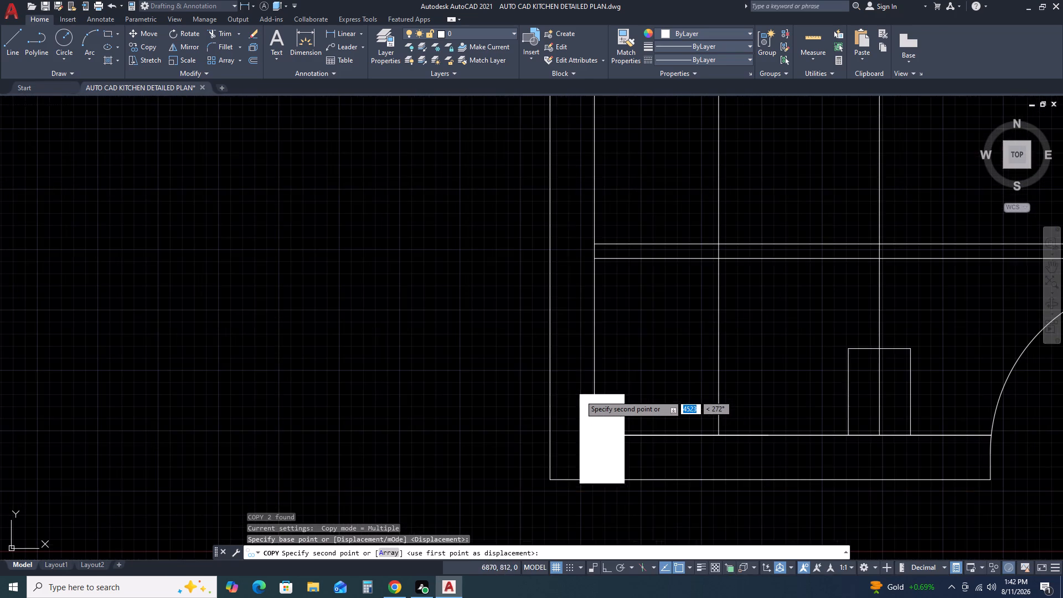
click(476, 360)
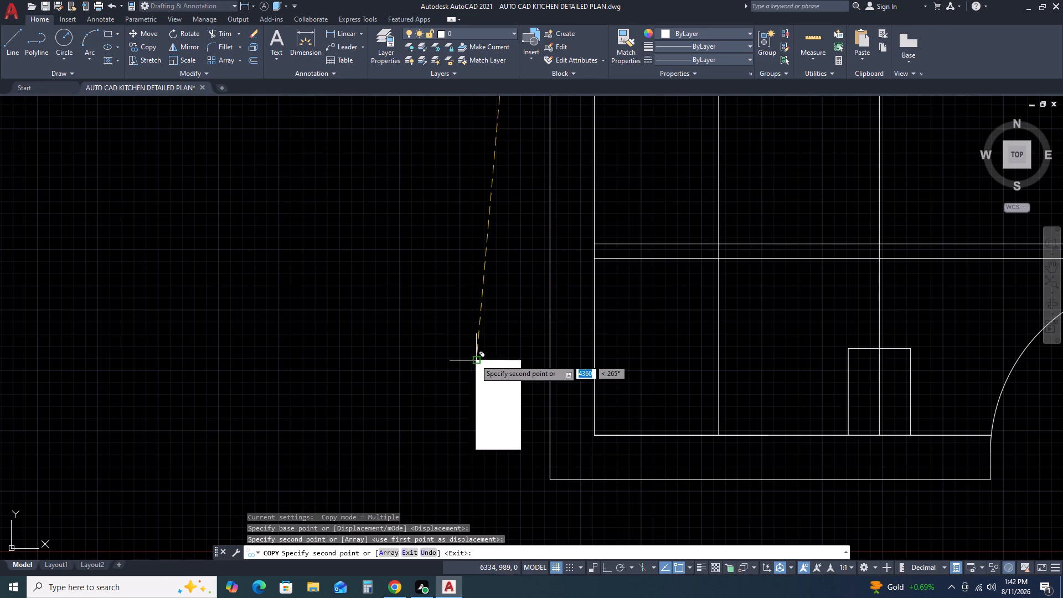
key(Escape)
Move the new column copy by its lower-left corner onto the outer lower-left corner of the room walls.
click(515, 443)
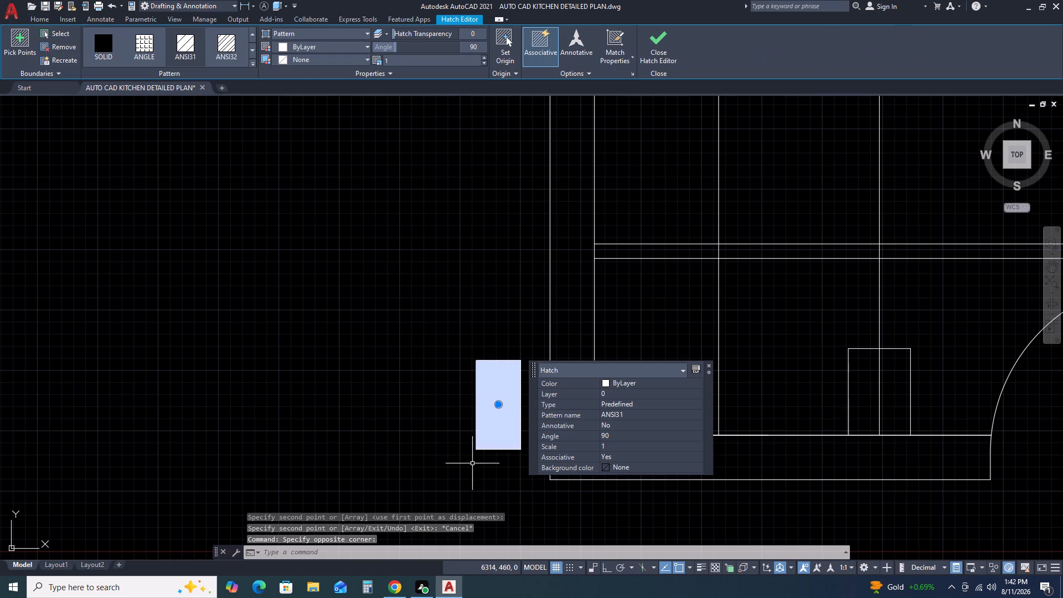
drag(488, 468, 484, 457)
drag(444, 380, 438, 367)
key(m)
key(space)
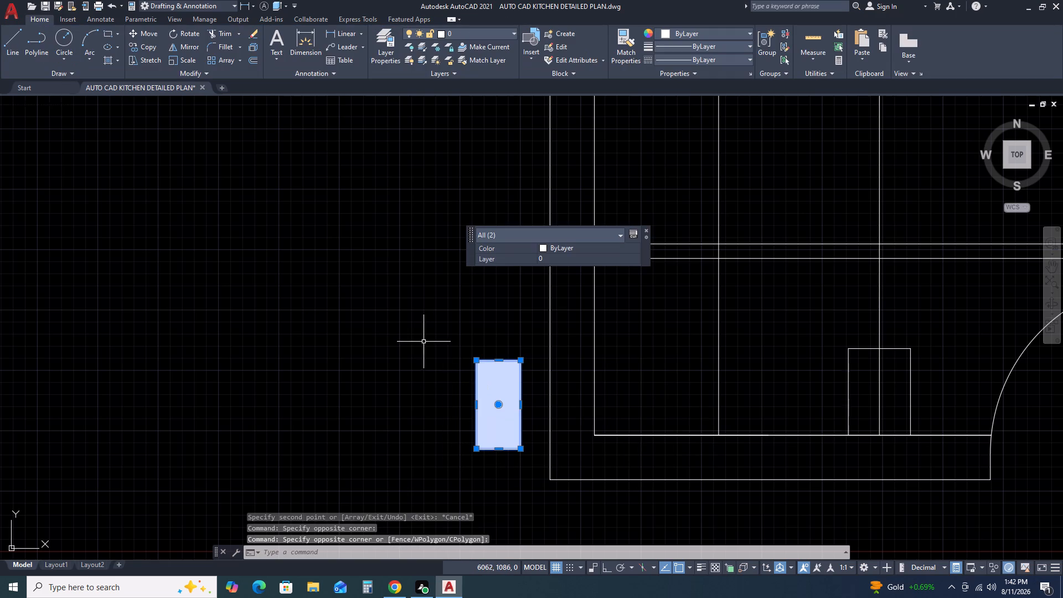
click(476, 453)
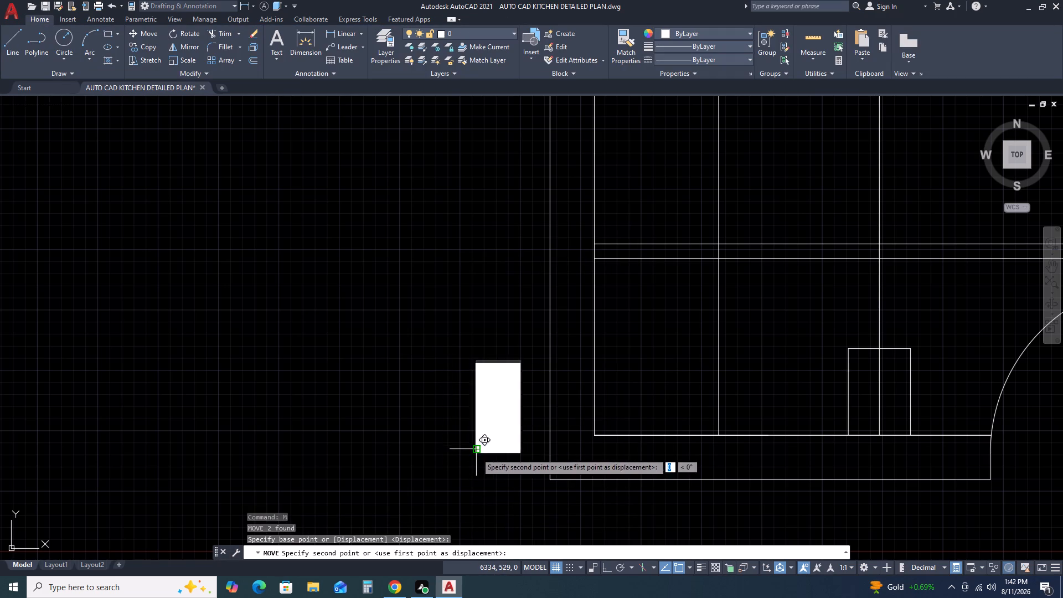
click(549, 477)
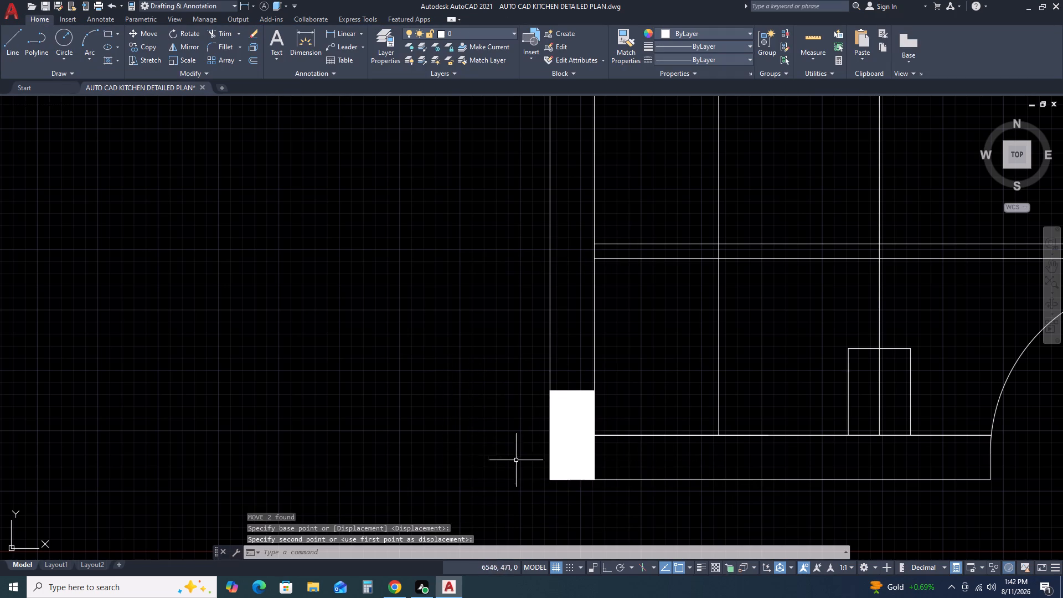
Copy the lower-left column, based on its lower-left corner, to the empty space beside the plan's lower-right corner.
drag(533, 349, 535, 360)
double_click(613, 507)
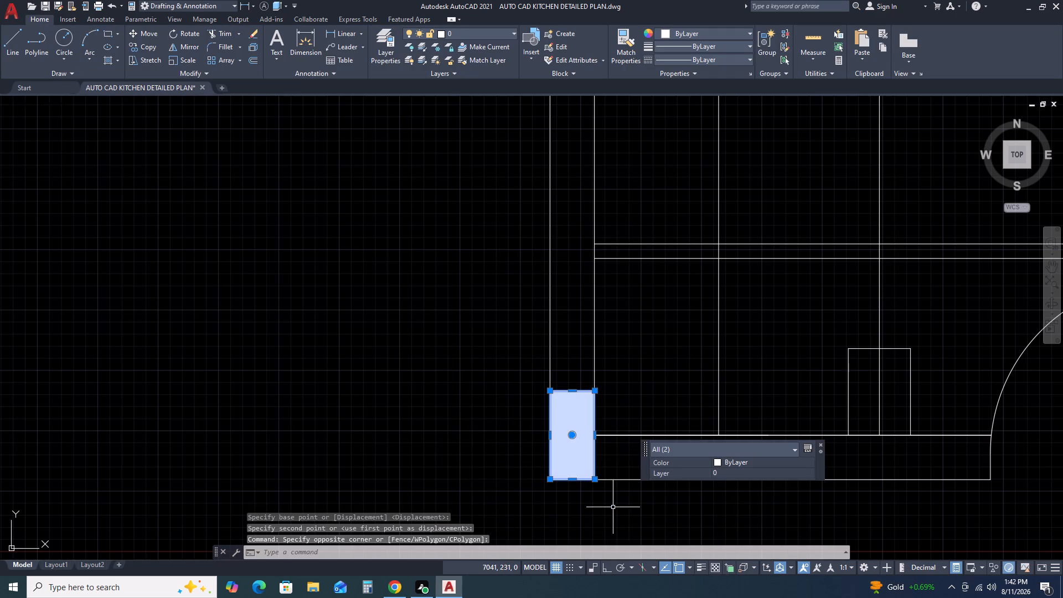
text(CO)
key(space)
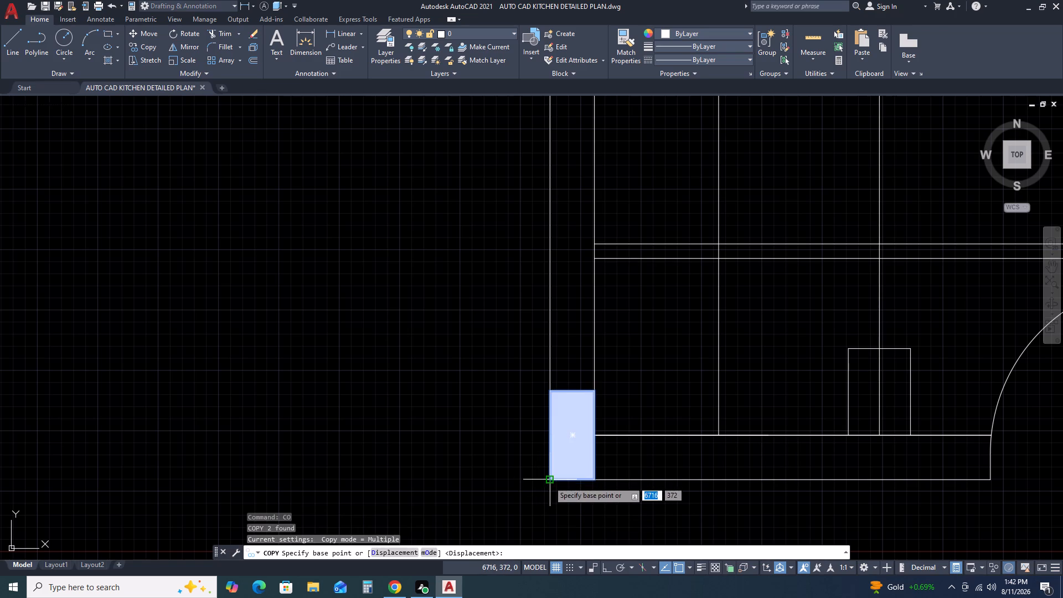
click(549, 481)
scroll(802, 480, down, 3)
middle_drag(854, 477, 715, 465)
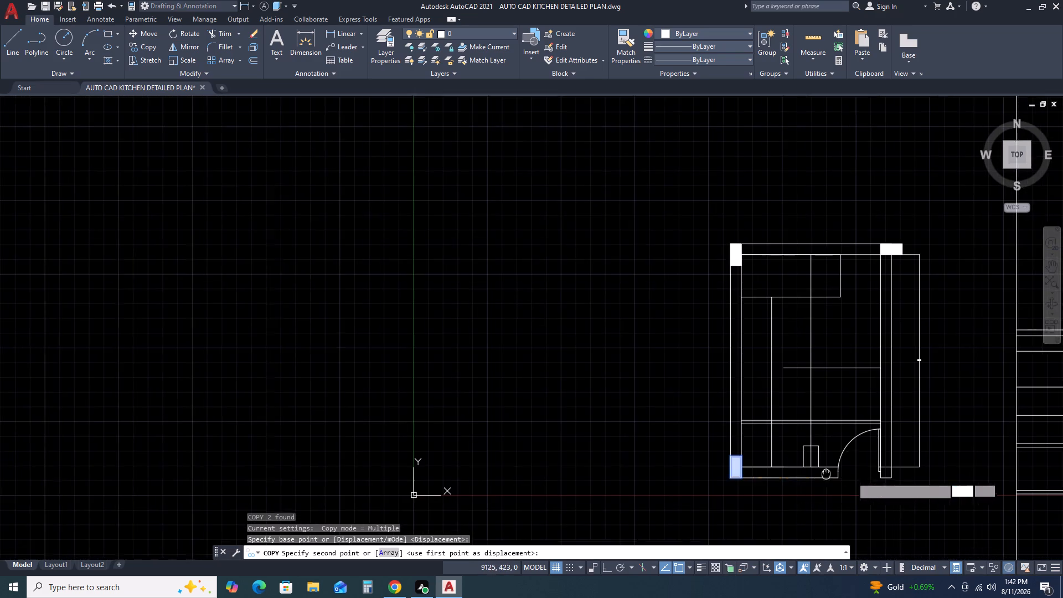
middle_drag(715, 465, 703, 463)
click(822, 467)
key(Escape)
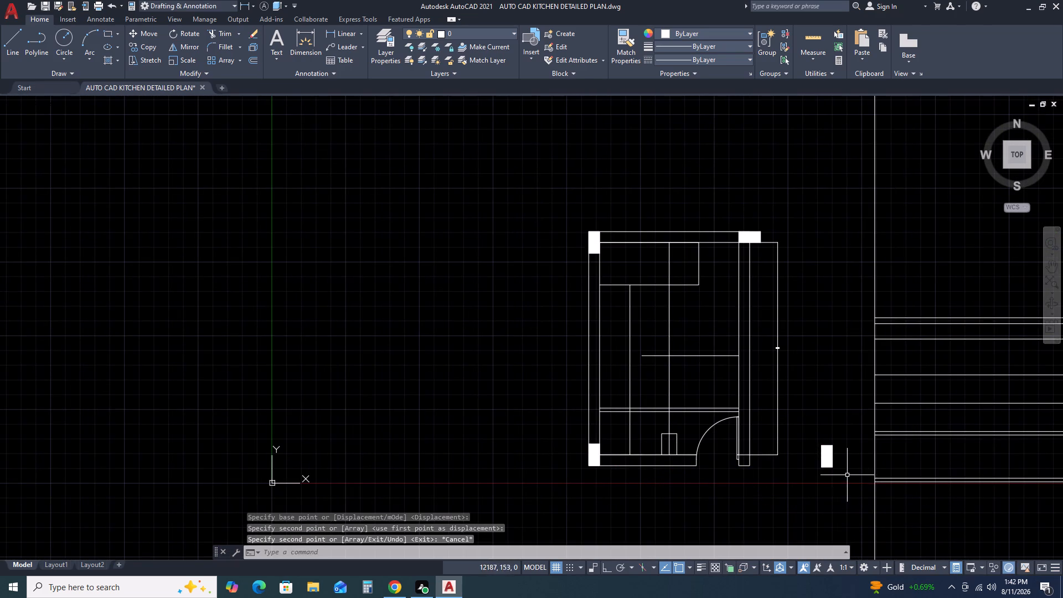
Move the new column copy by its lower-right corner onto the outer lower-right corner of the room walls.
drag(838, 466, 830, 458)
click(821, 429)
text(M)
key(space)
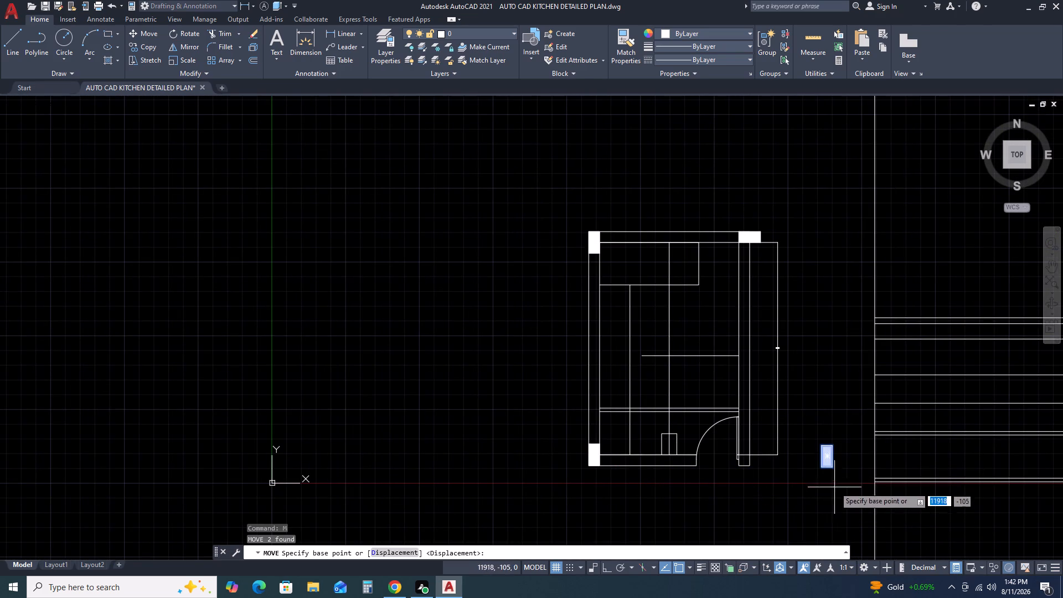
scroll(831, 483, up, 3)
click(828, 419)
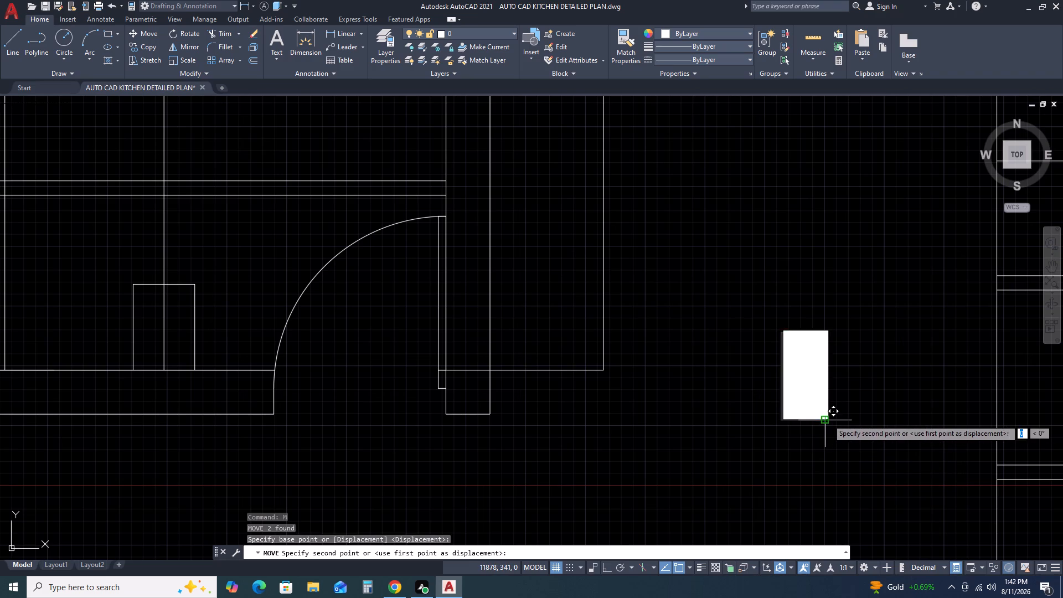
click(488, 414)
key(Escape)
Delete the vertical 4500 dimension beside the room's right wall.
click(528, 356)
click(522, 386)
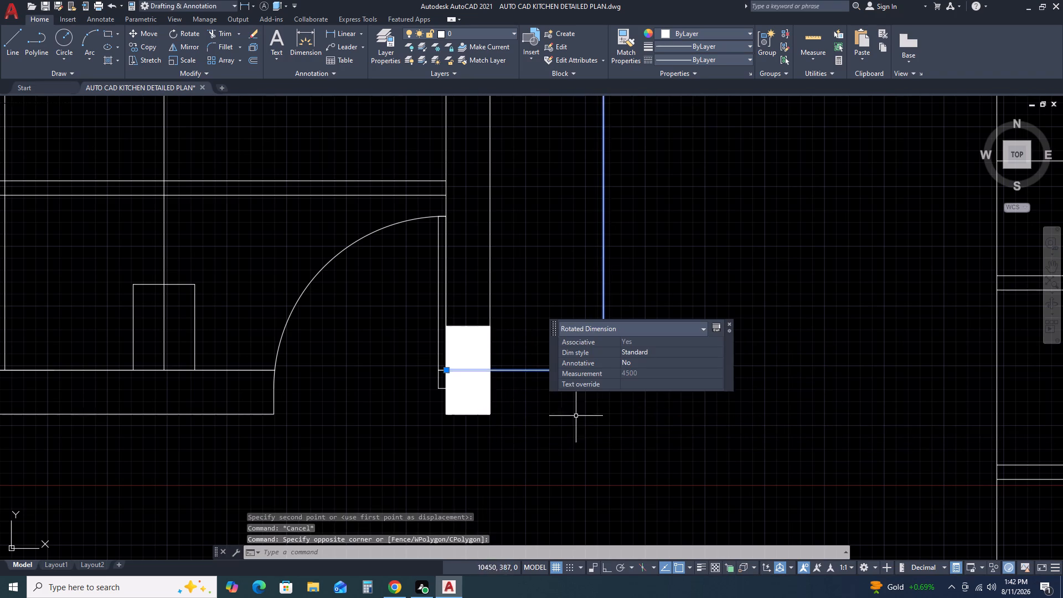
scroll(606, 427, down, 2)
scroll(666, 440, down, 1)
middle_drag(675, 452, 713, 508)
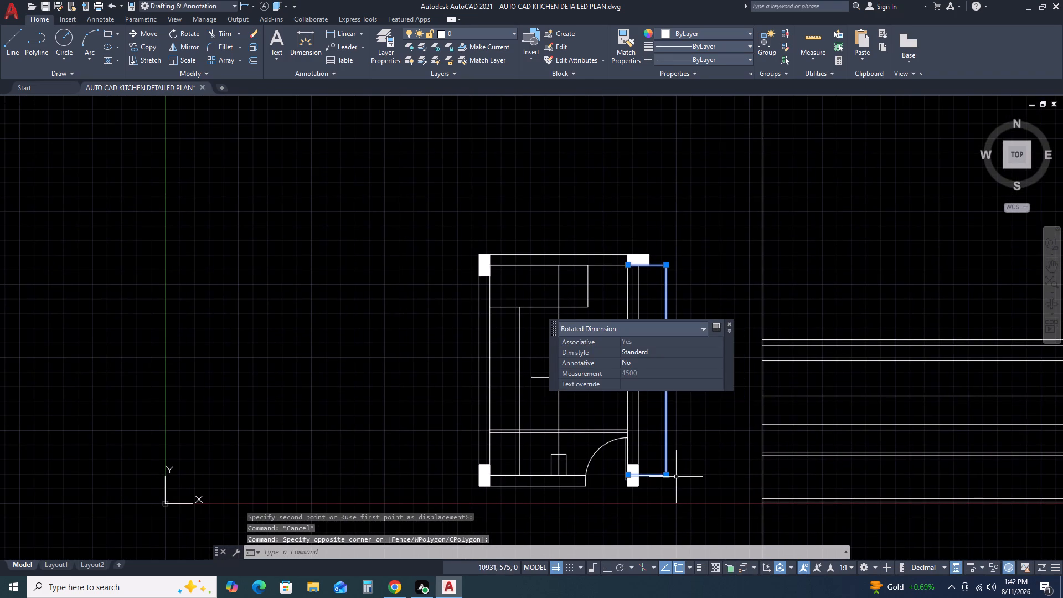
key(Delete)
key(Delete)
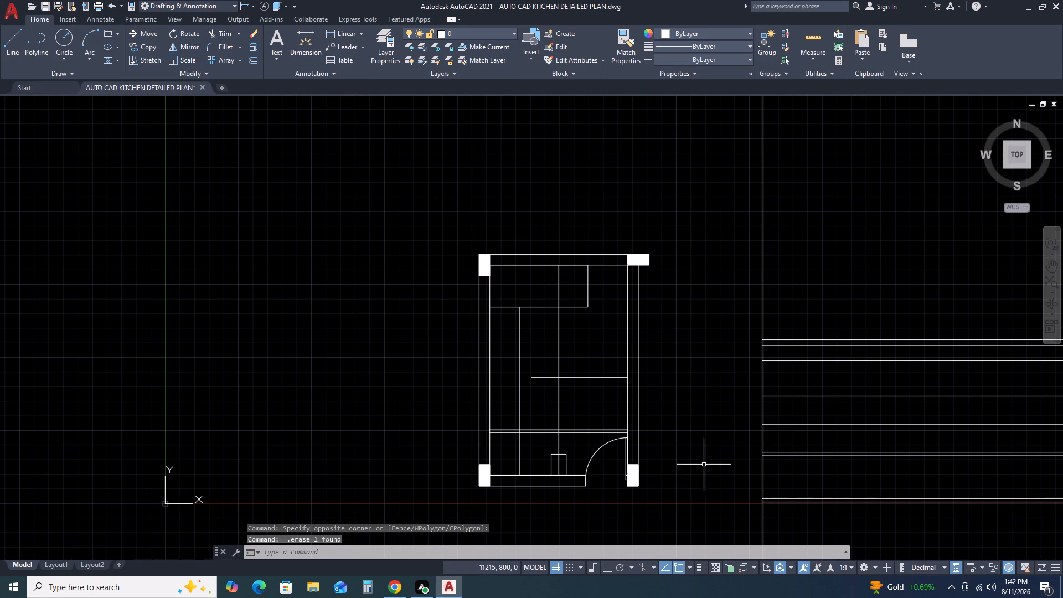
Delete the short horizontal line running from the right wall into the middle of the room.
scroll(493, 473, up, 1)
scroll(579, 456, down, 2)
scroll(574, 388, up, 2)
middle_drag(625, 443, 623, 399)
middle_click(622, 396)
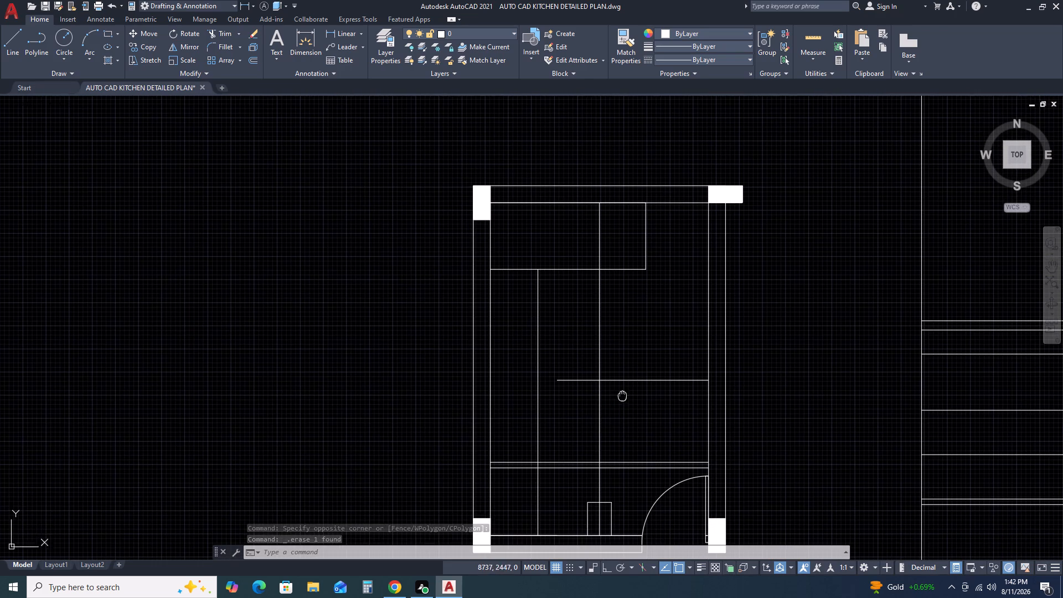
click(646, 419)
click(638, 372)
key(Delete)
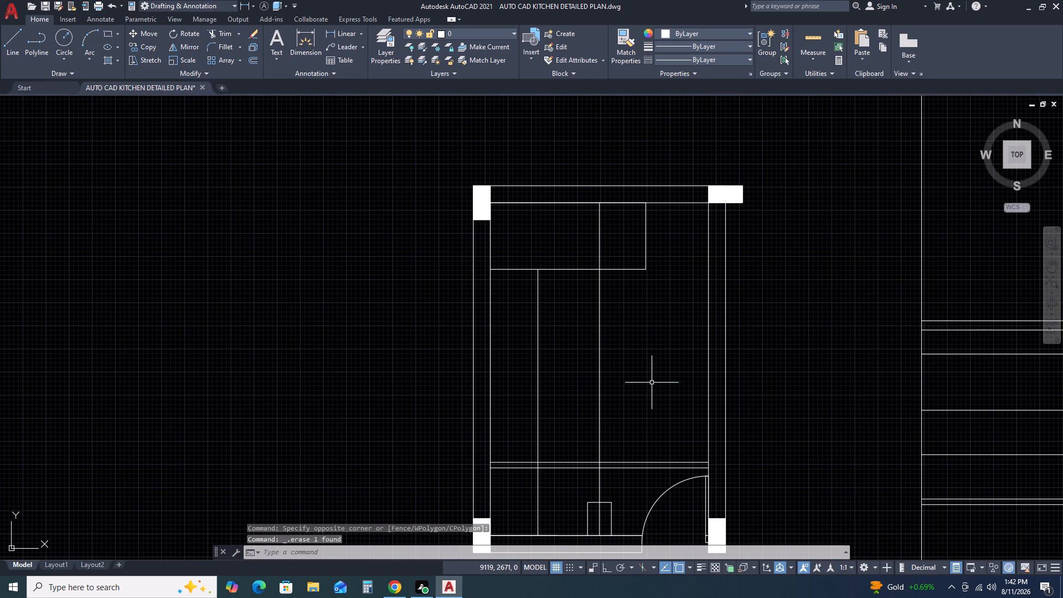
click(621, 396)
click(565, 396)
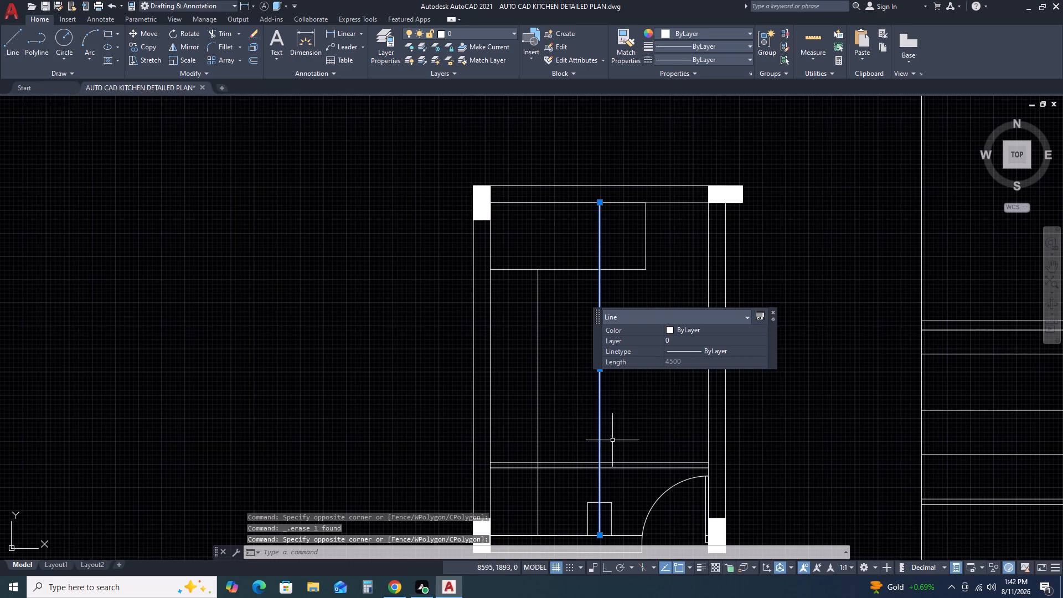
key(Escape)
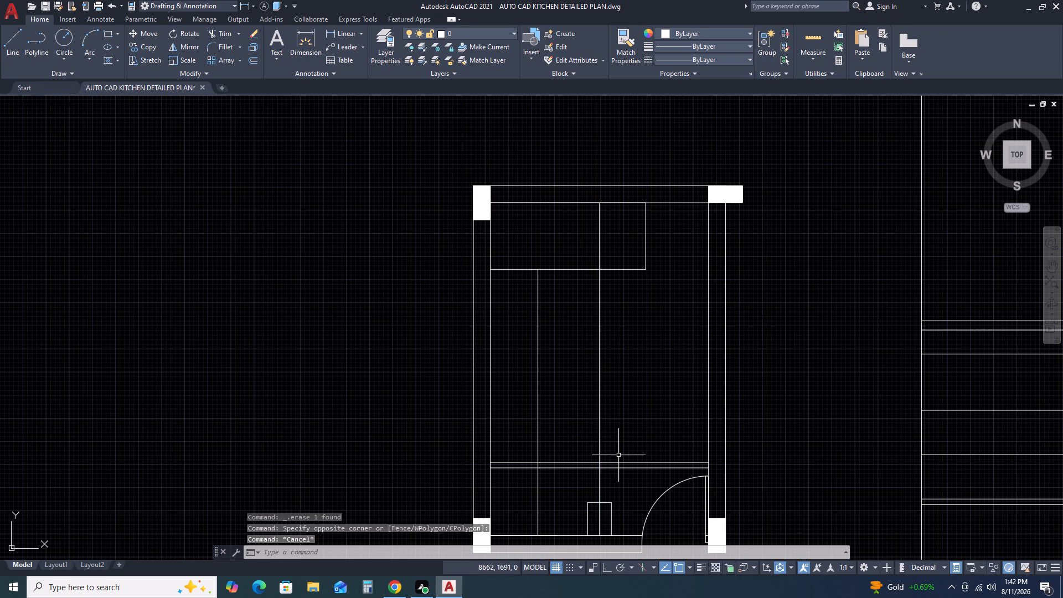
Open DesignCenter.
scroll(628, 468, down, 1)
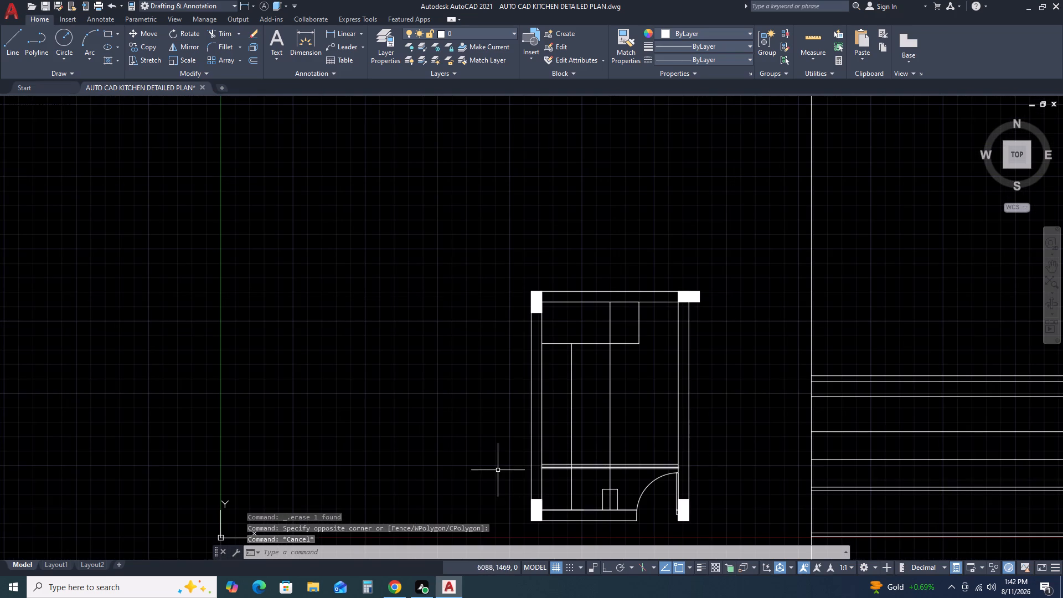
key(d)
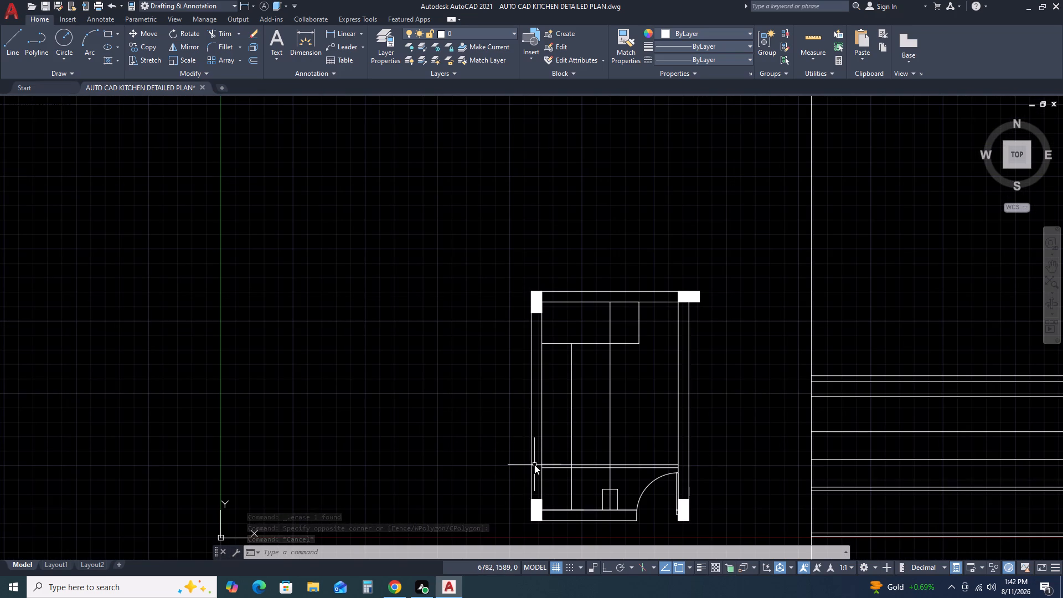
key(c)
key(space)
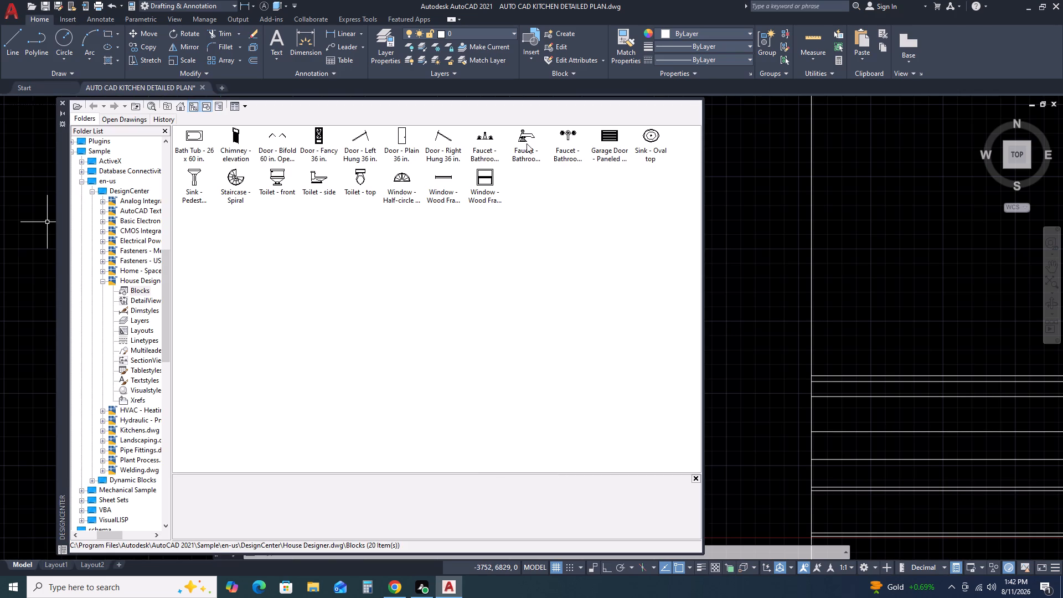
Look through DesignCenter's folder and open-drawing views for a source of kitchen blocks.
click(96, 107)
click(95, 107)
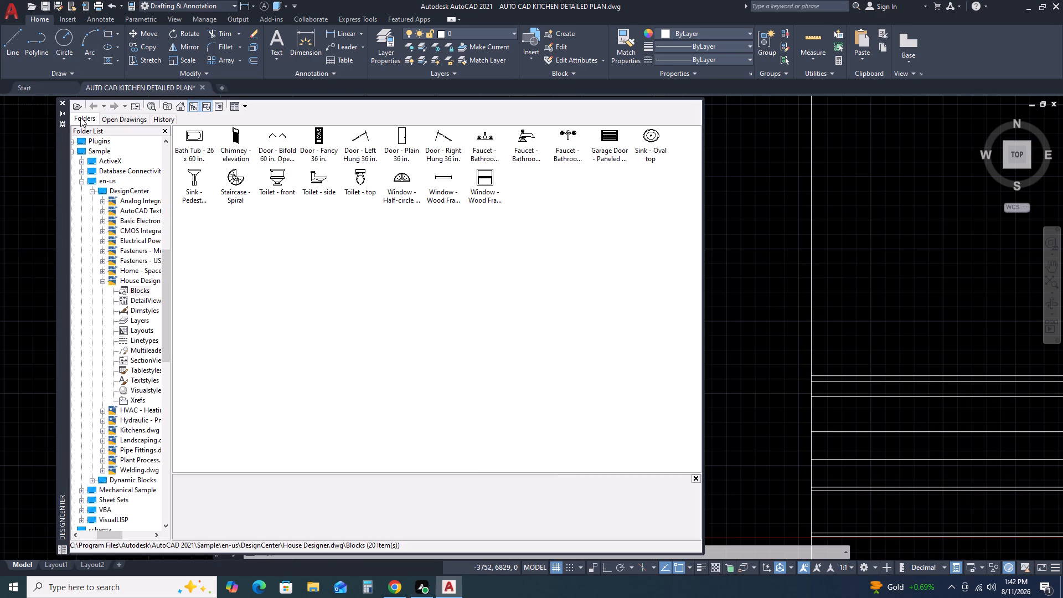
click(87, 117)
click(167, 130)
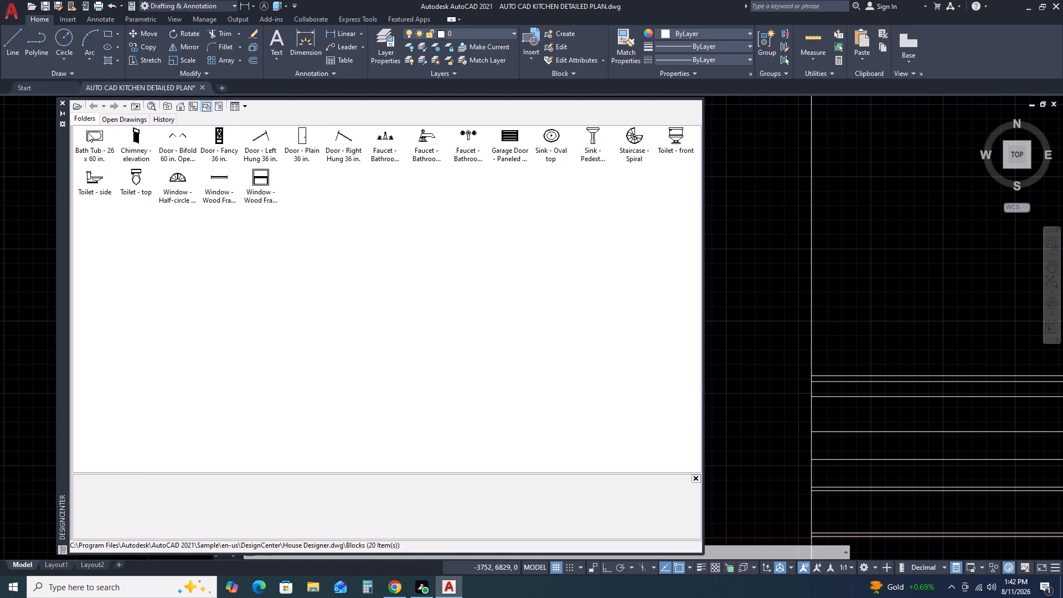
click(91, 104)
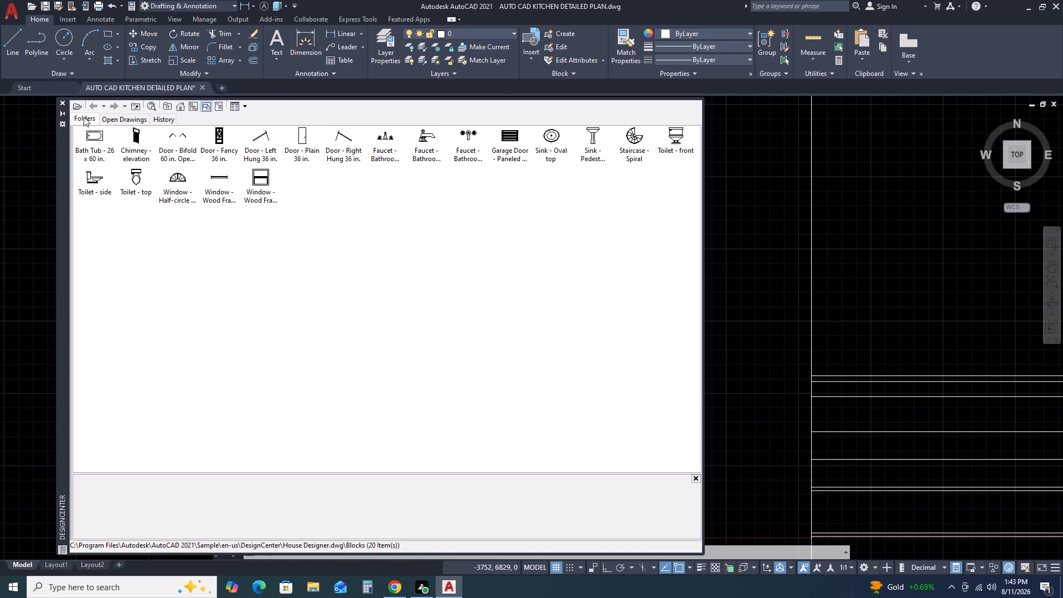
click(84, 117)
click(118, 121)
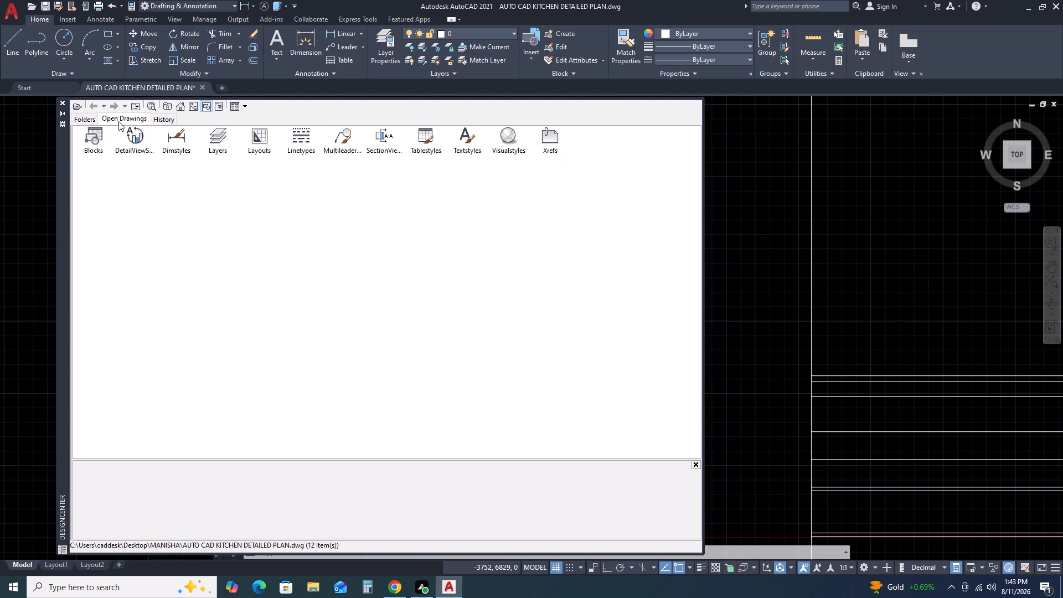
click(89, 143)
double_click(89, 143)
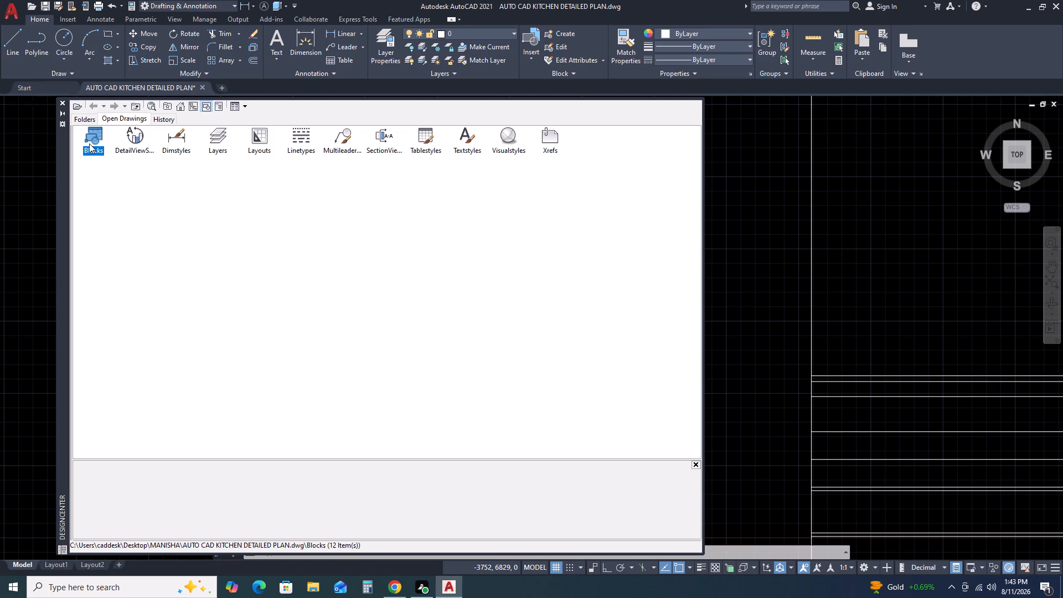
click(80, 118)
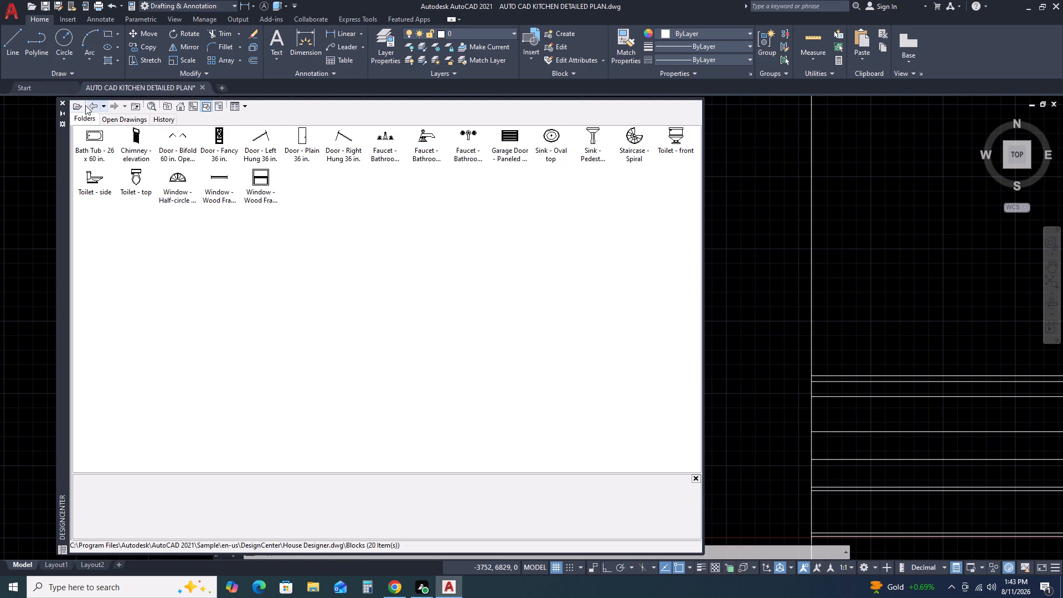
click(78, 107)
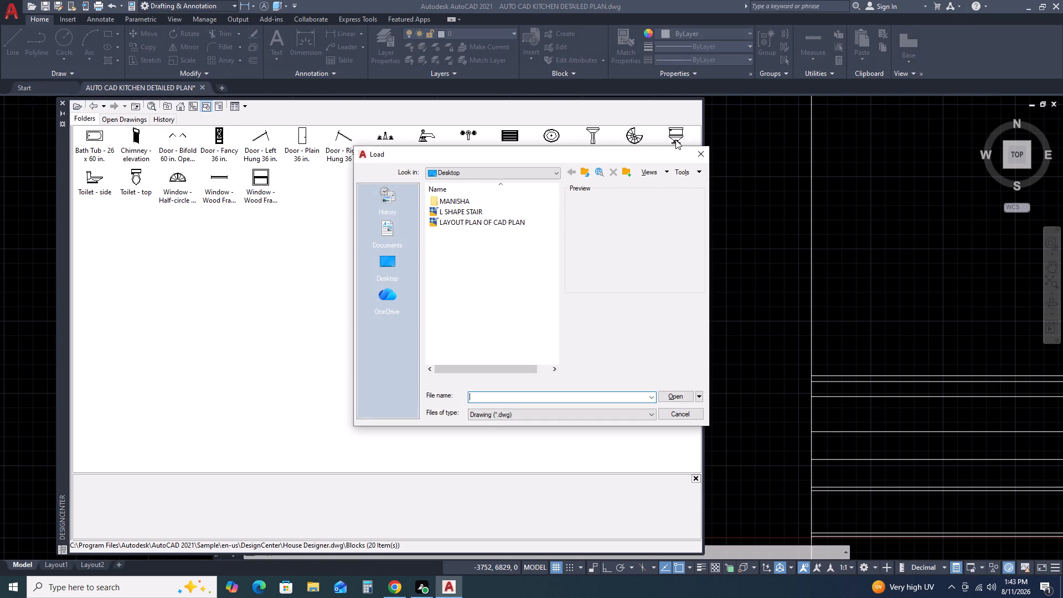
click(701, 150)
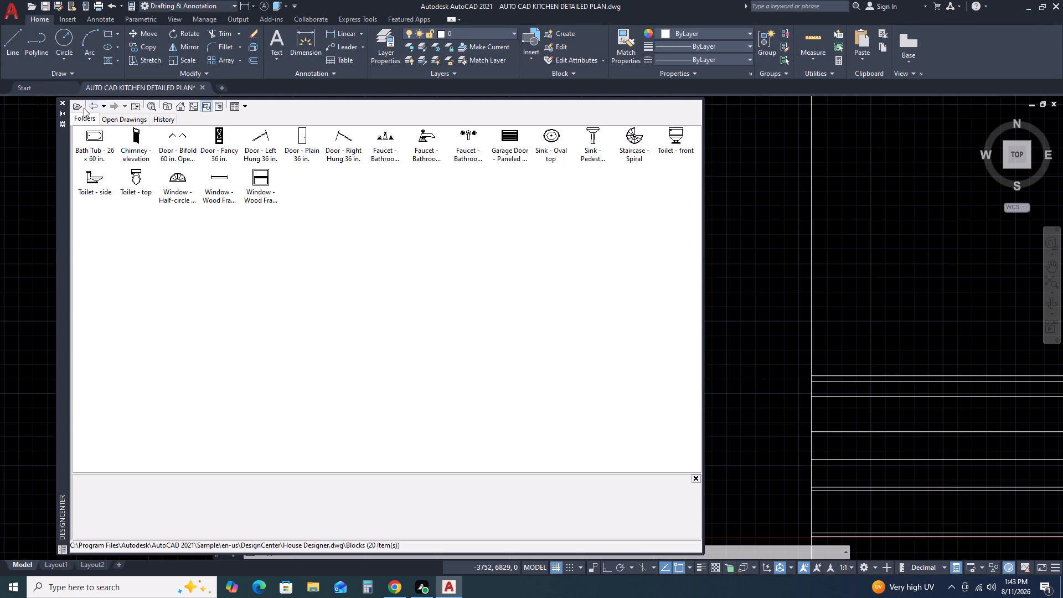
click(187, 106)
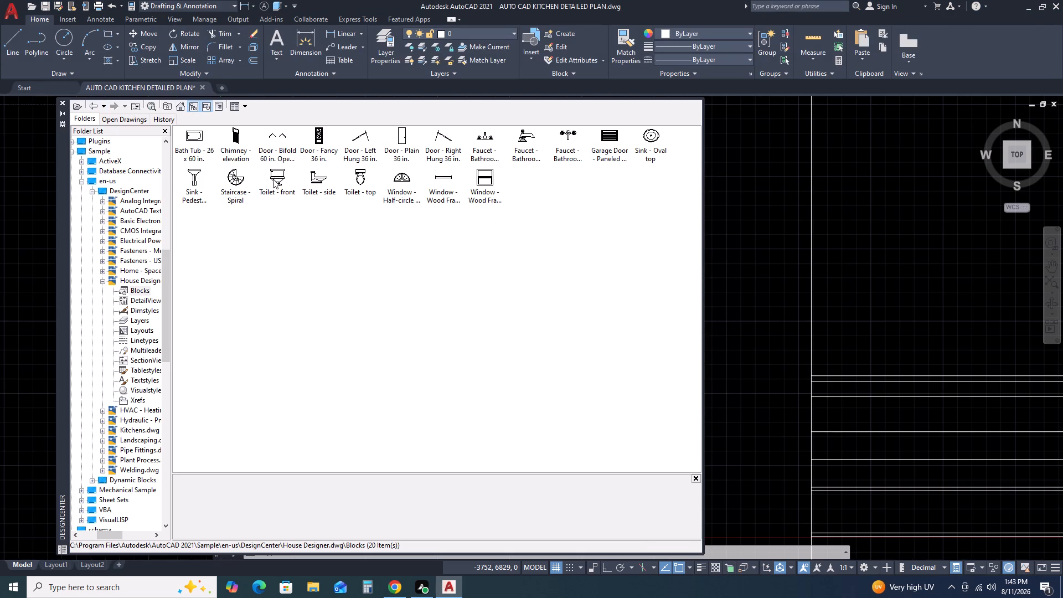
Browse from the DesignCenter home folder through en-us and DesignCenter to the blocks of Kitchens.dwg.
click(178, 107)
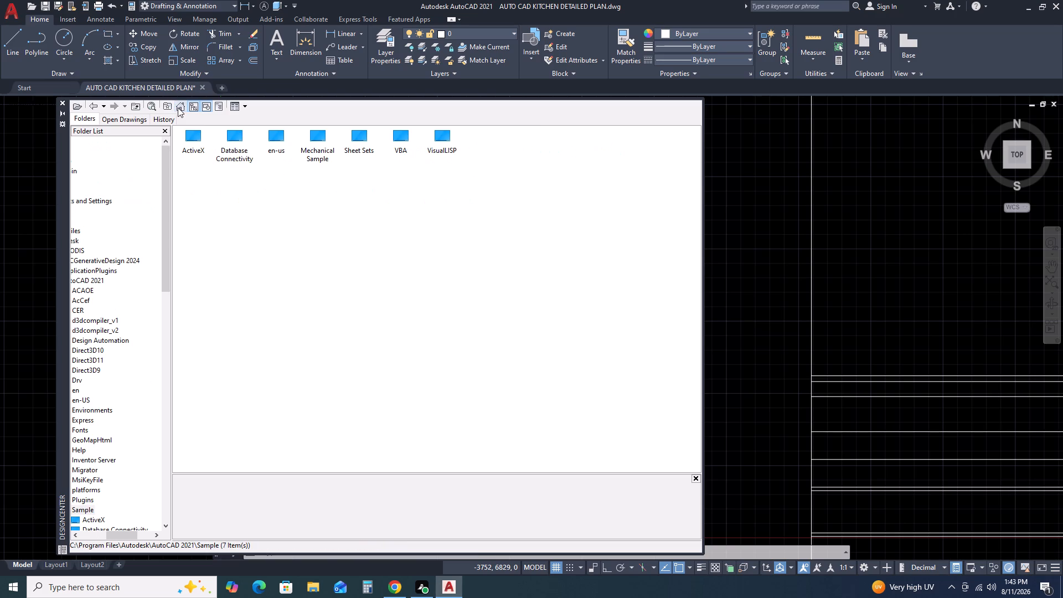
click(286, 142)
double_click(277, 133)
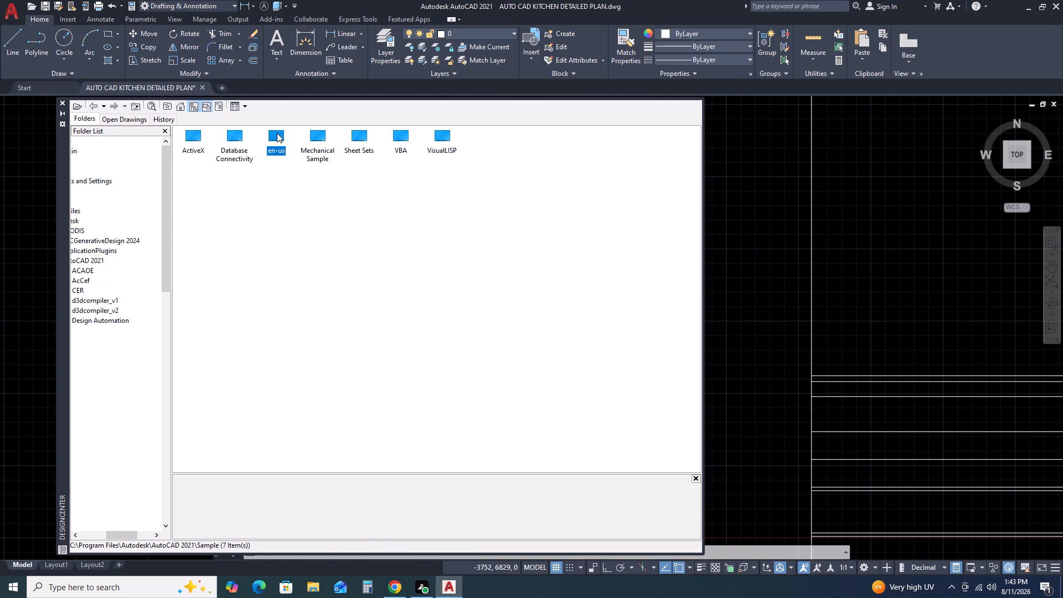
double_click(197, 136)
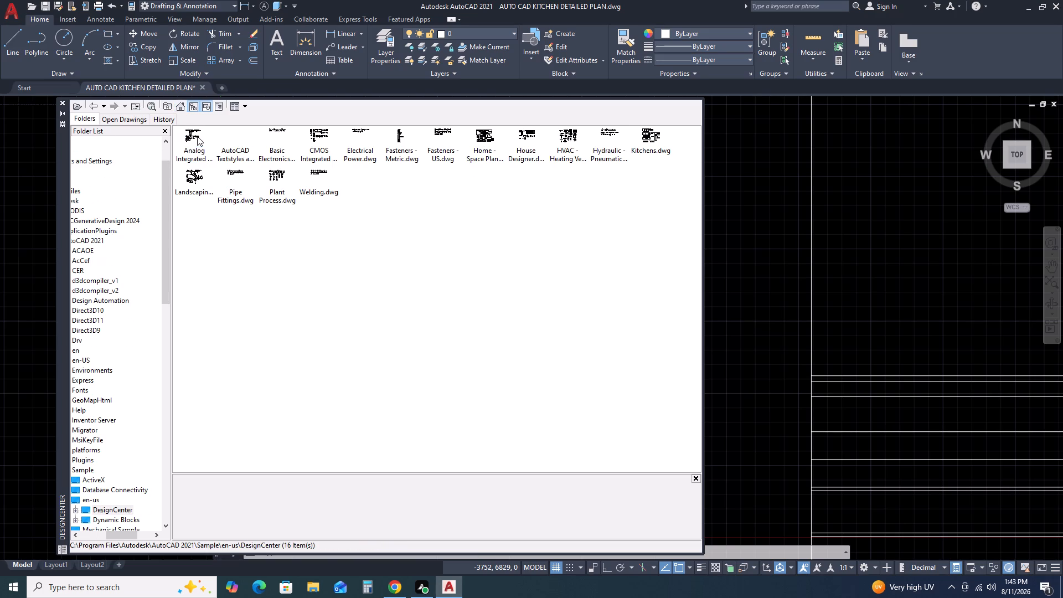
click(161, 130)
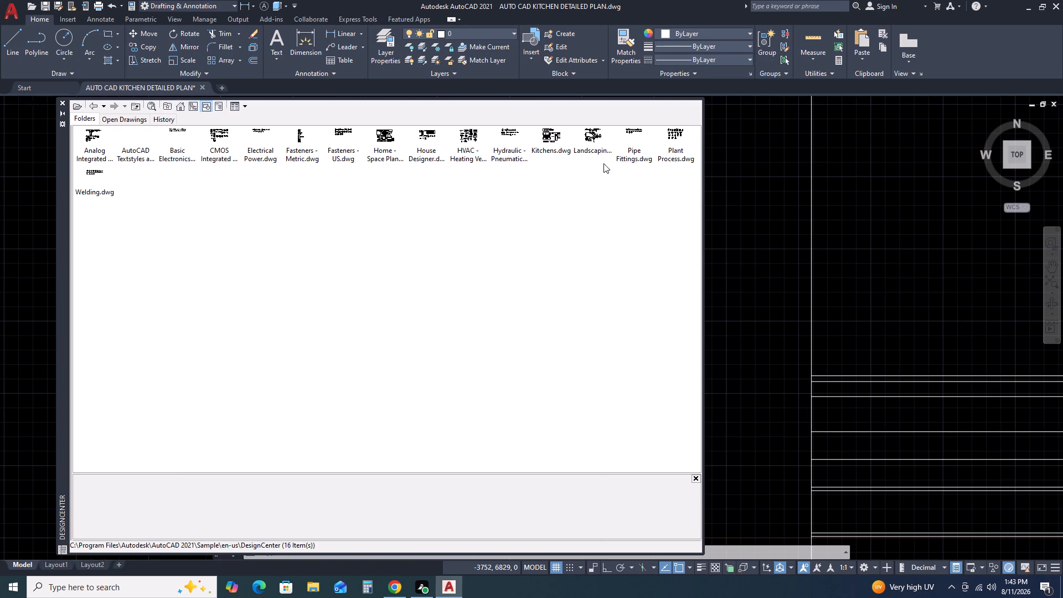
click(549, 142)
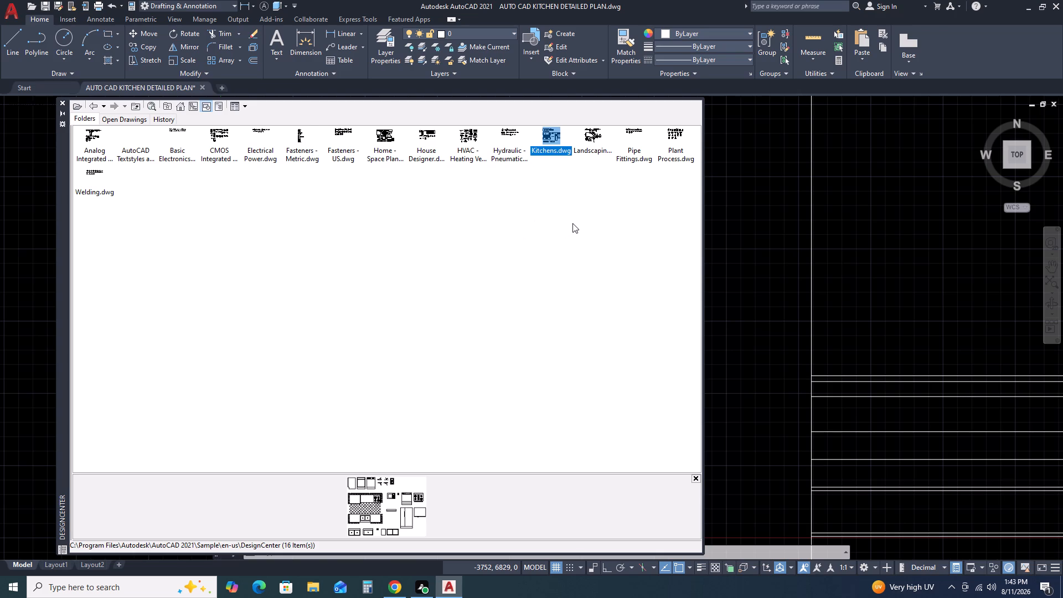
key(Return)
click(96, 140)
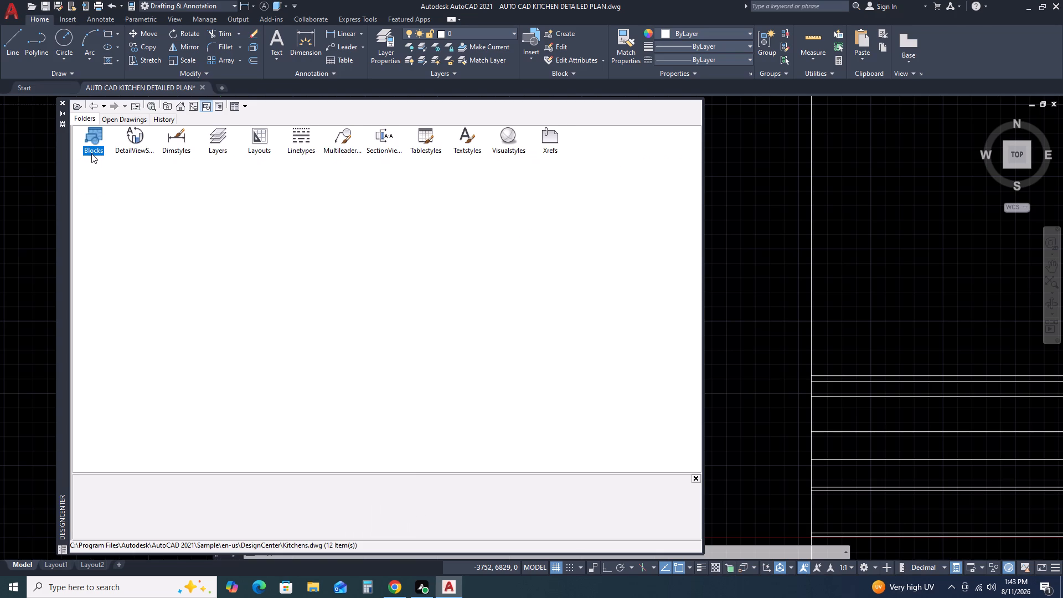
key(Return)
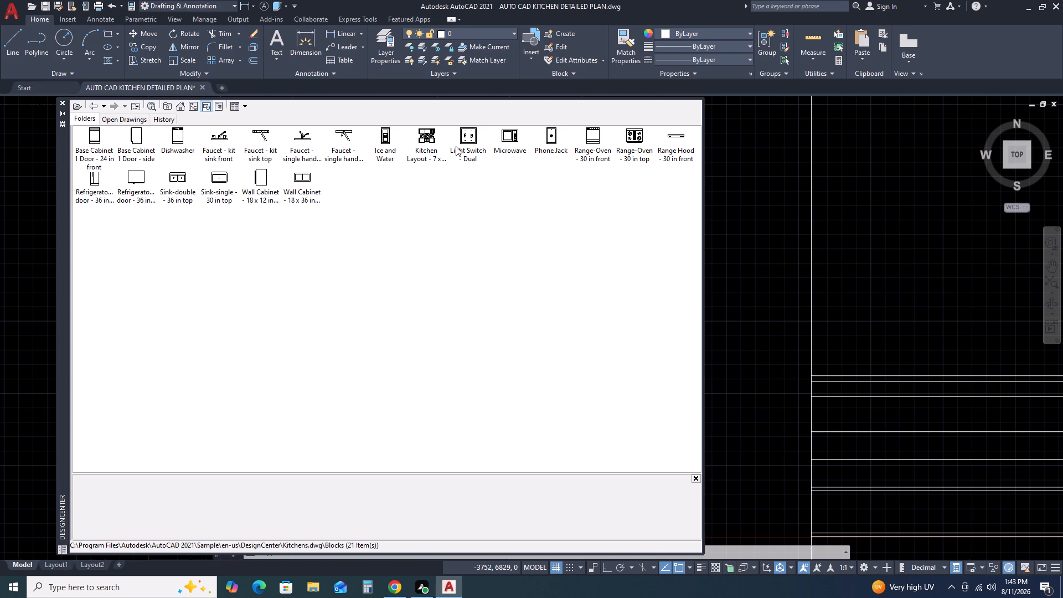
Insert the Range-Oven - 30 in top block at scale 1 in the empty area beside the plan, above the level lines.
click(634, 136)
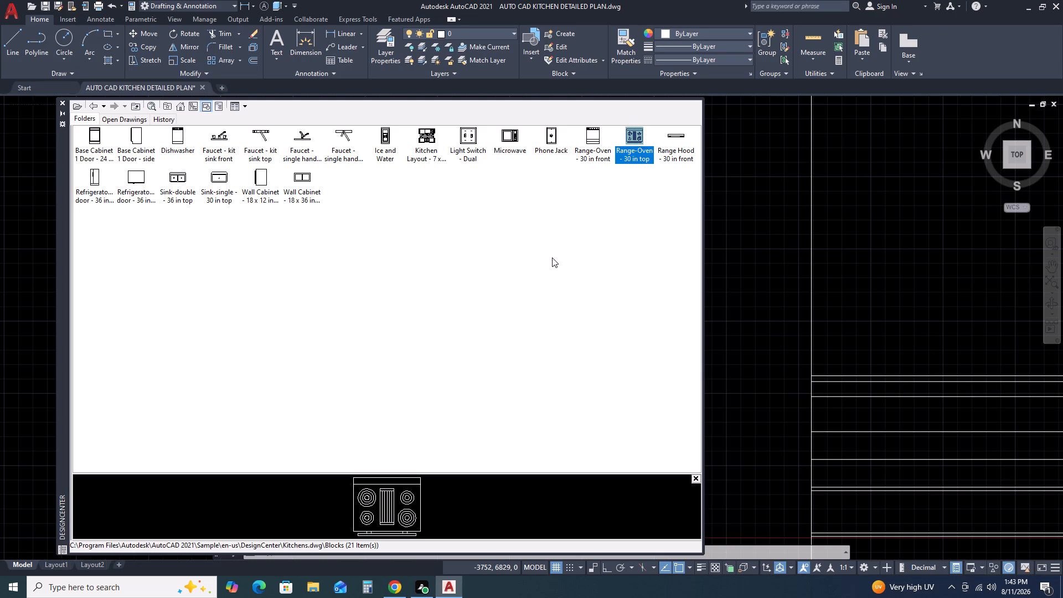
key(Return)
click(598, 358)
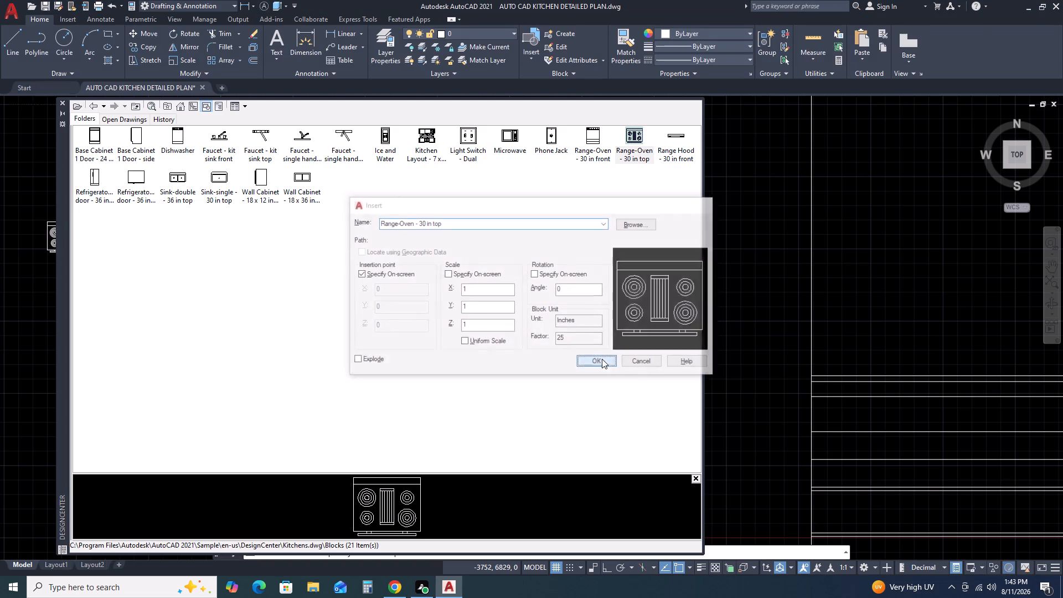
click(848, 269)
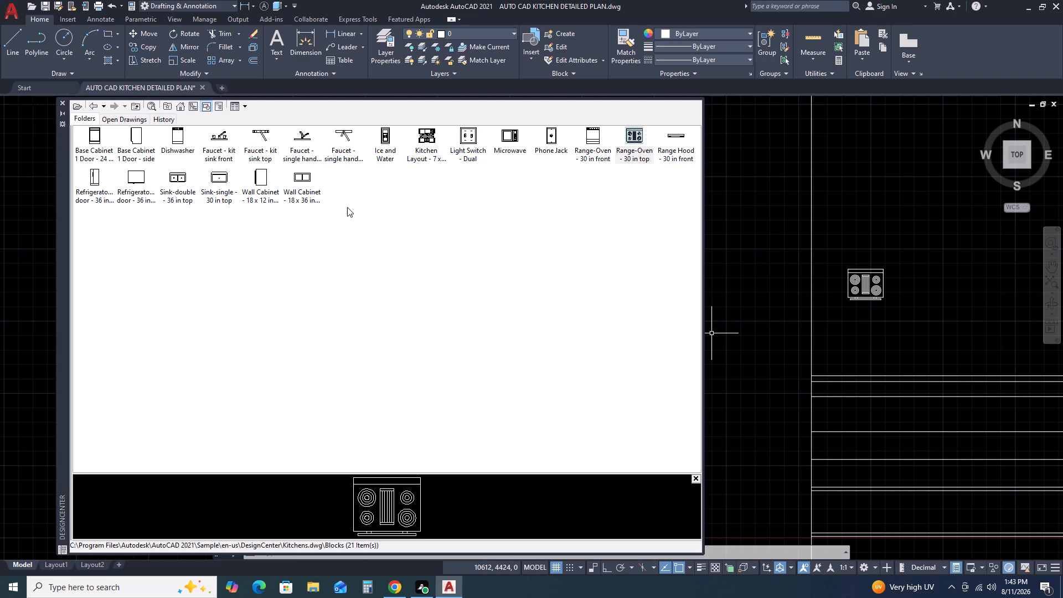
Insert the Refrigerator-2 door - 36 in front block at scale 1 just above the range-oven block.
click(91, 177)
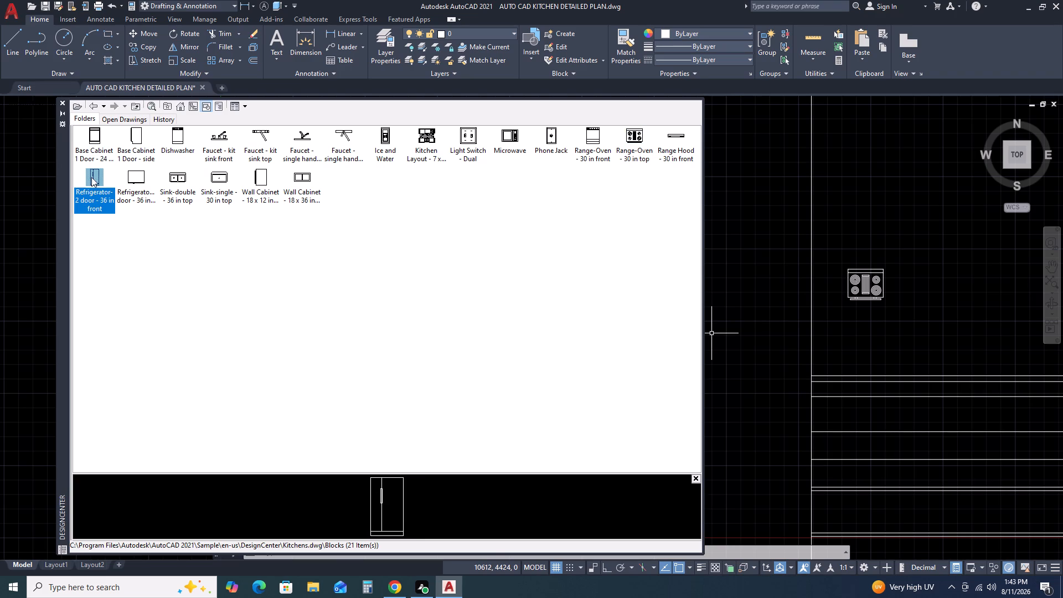
key(Return)
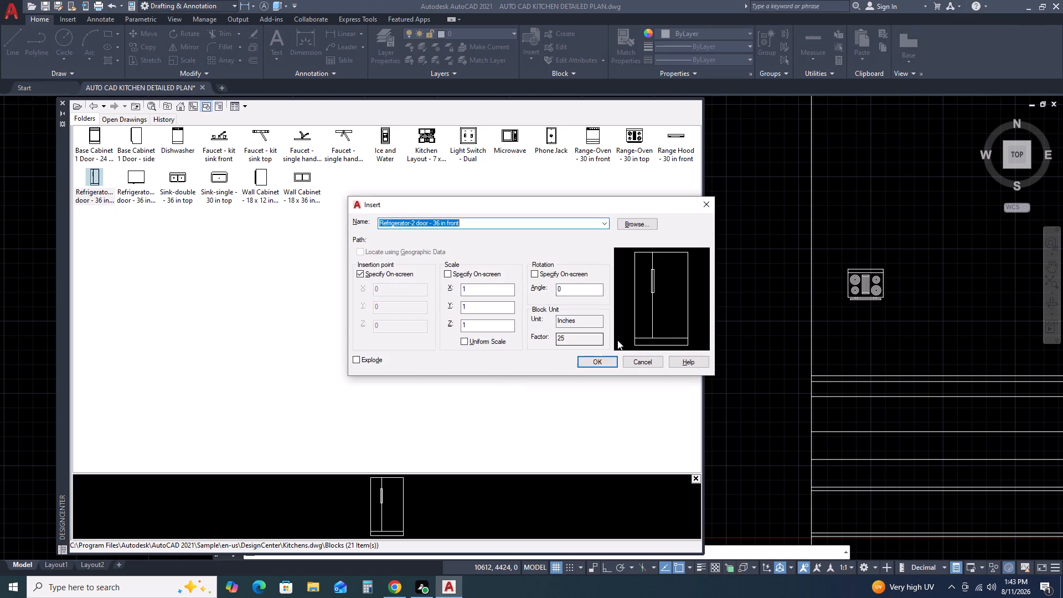
click(585, 358)
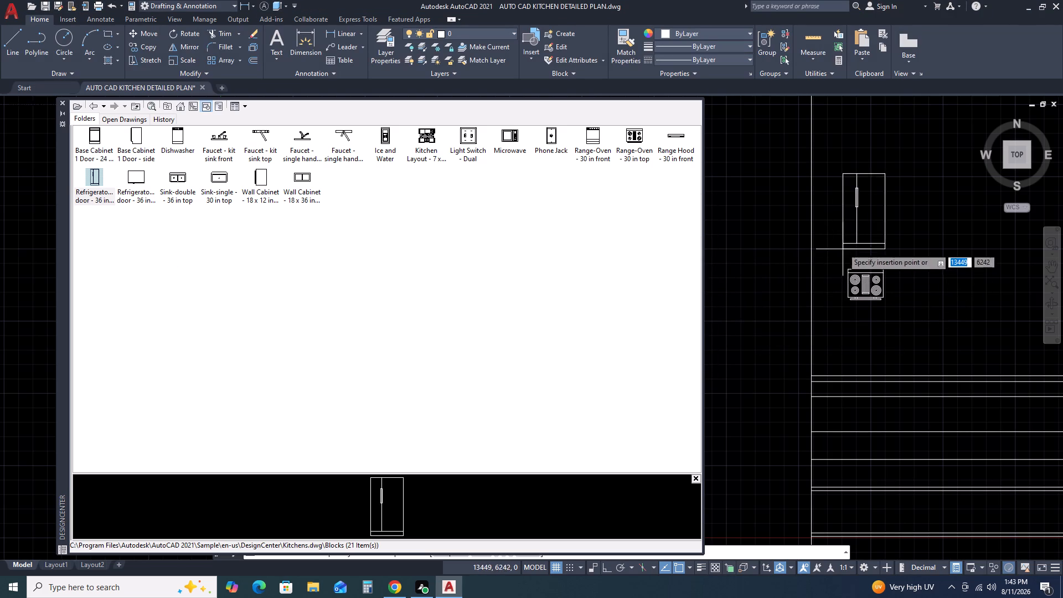
click(845, 243)
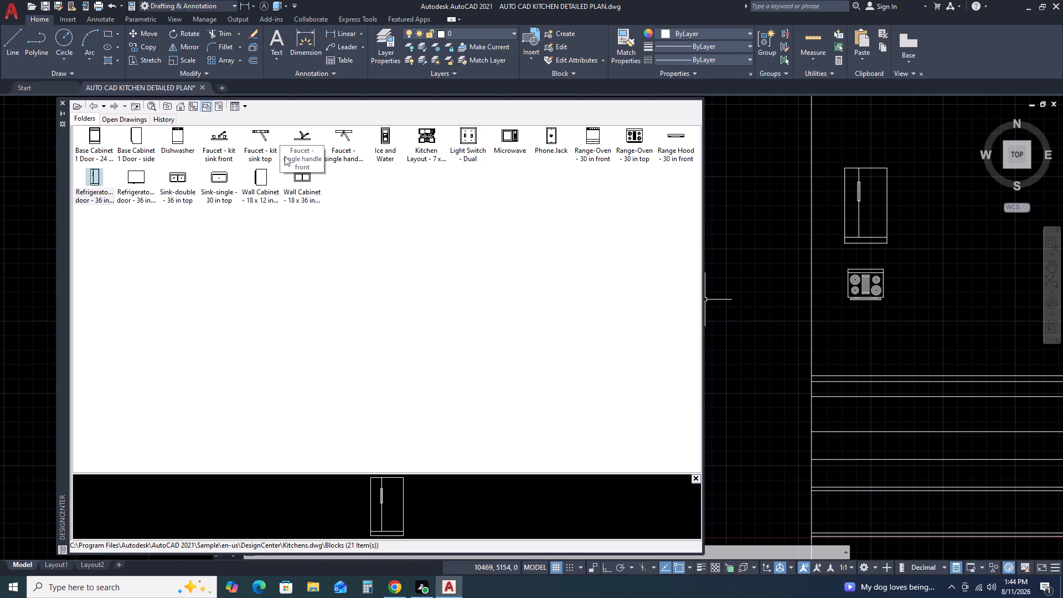
Insert the Sink-double - 36 in top block at scale 1 just below the range-oven block.
click(185, 183)
key(Return)
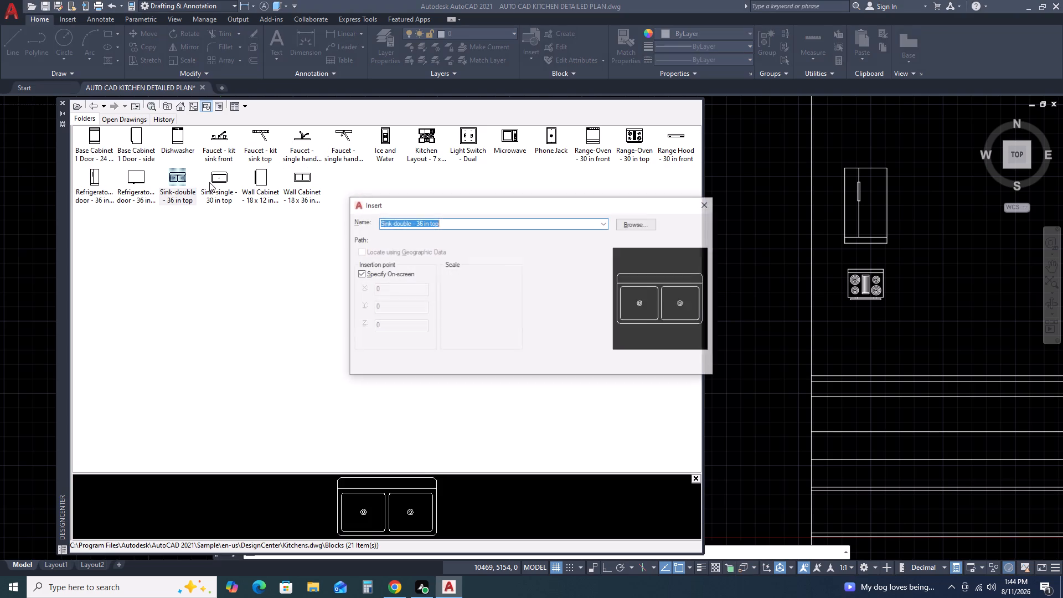
click(596, 362)
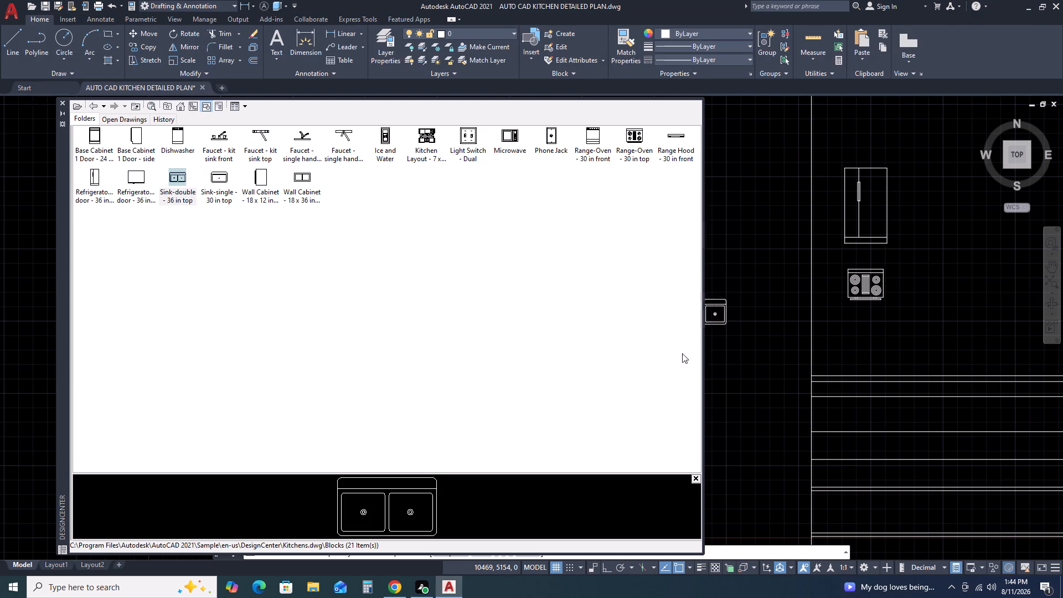
click(876, 326)
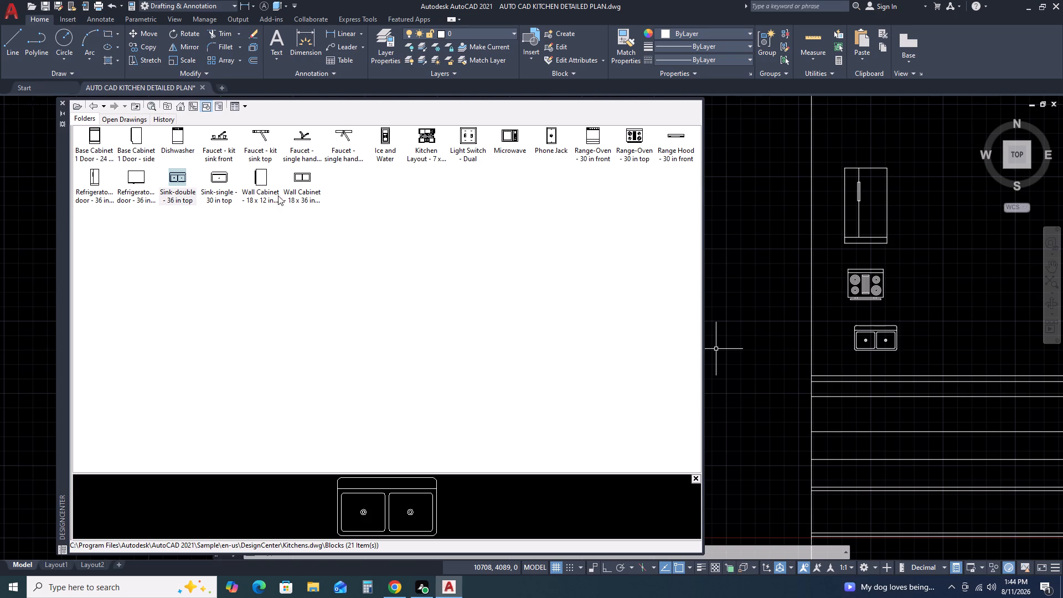
Insert the Fan block from Electrical Power.dwg at scale 1 between the plan and the range-oven block.
click(90, 105)
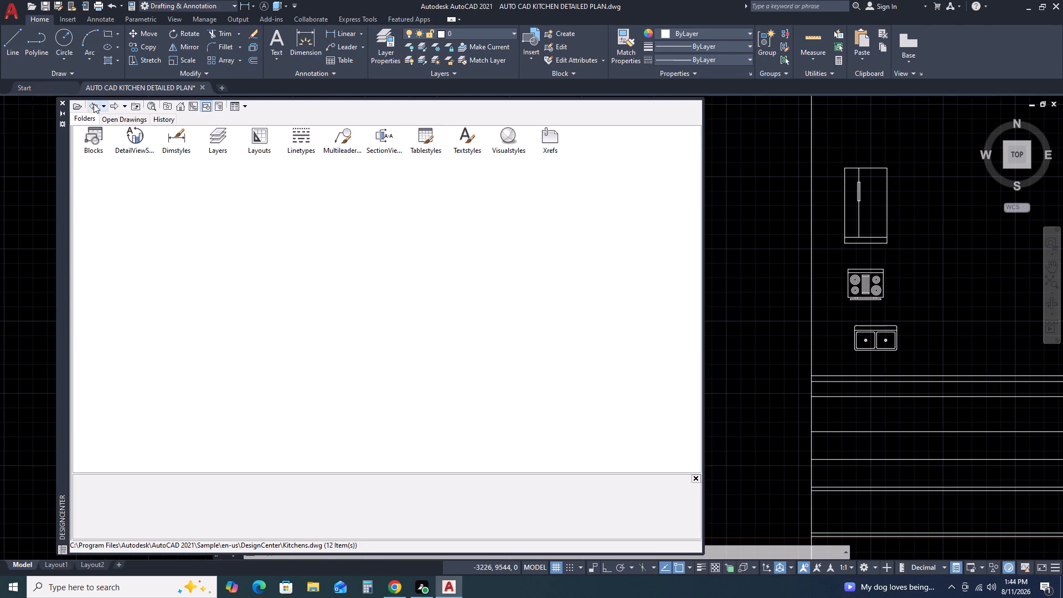
click(90, 103)
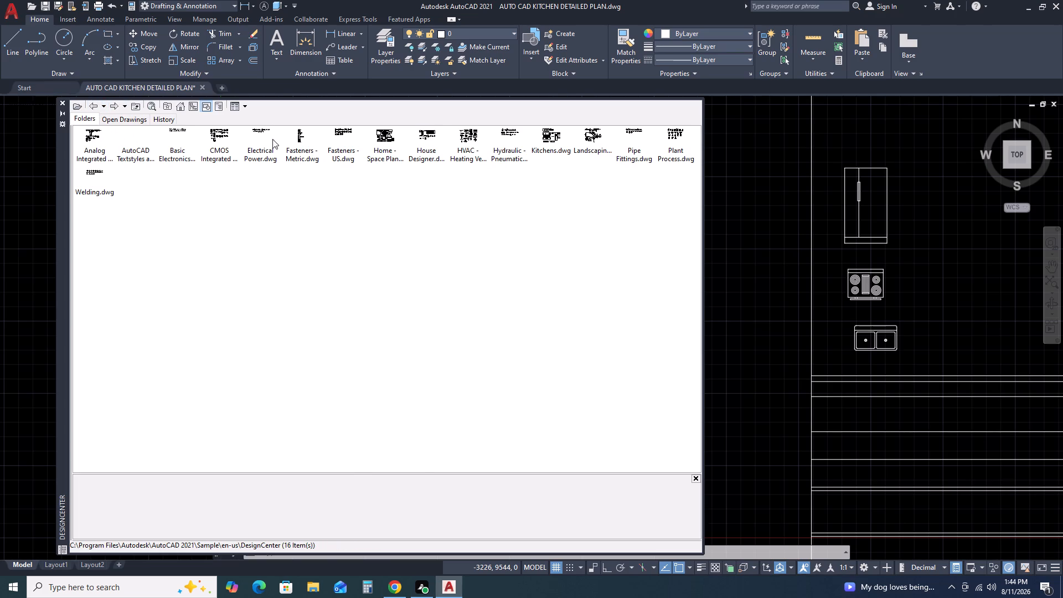
click(261, 145)
double_click(261, 145)
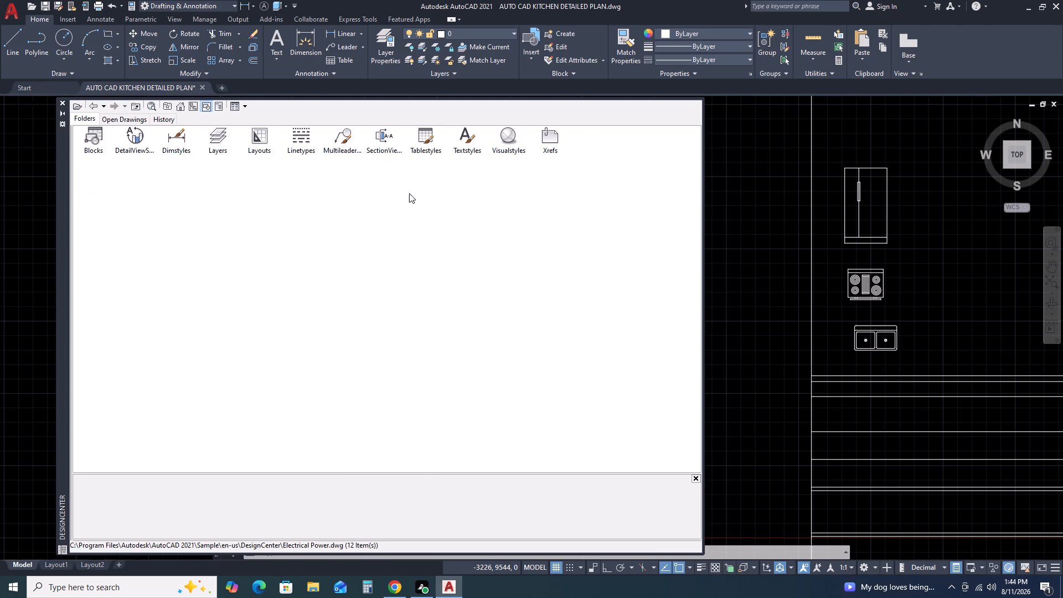
double_click(91, 139)
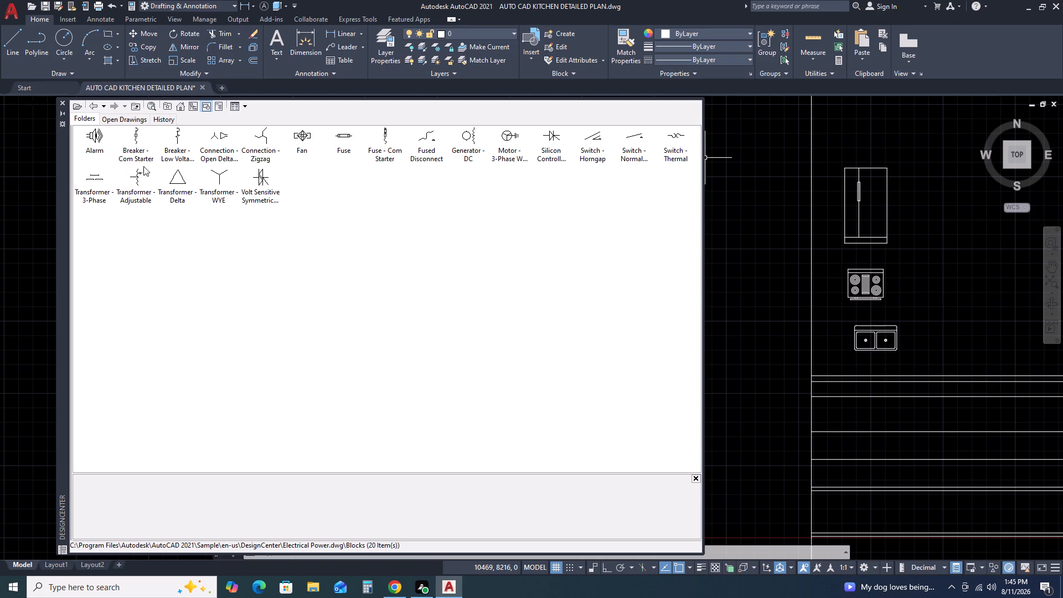
click(302, 137)
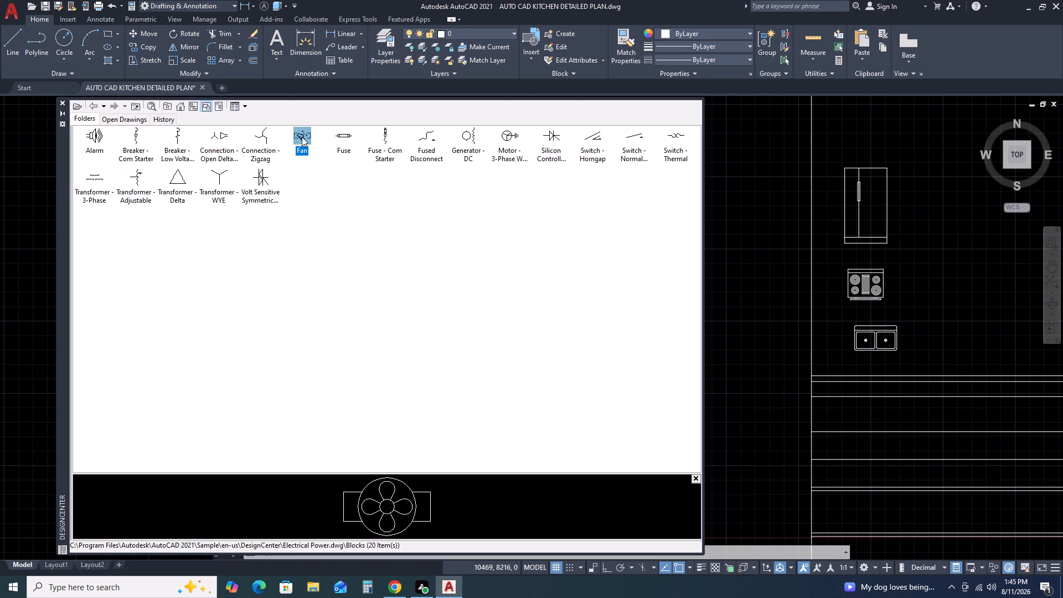
key(Return)
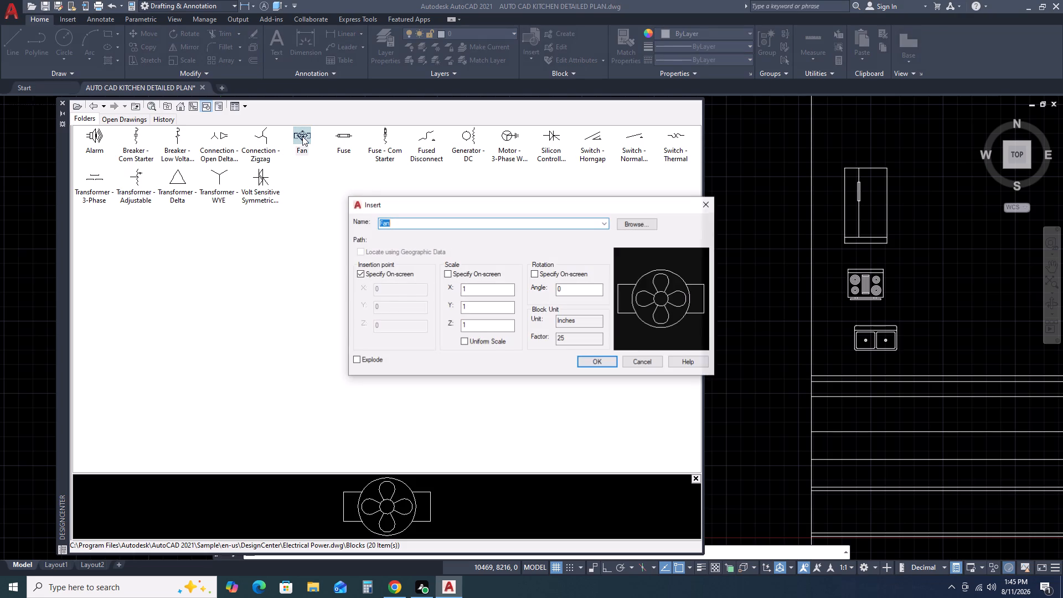
click(591, 360)
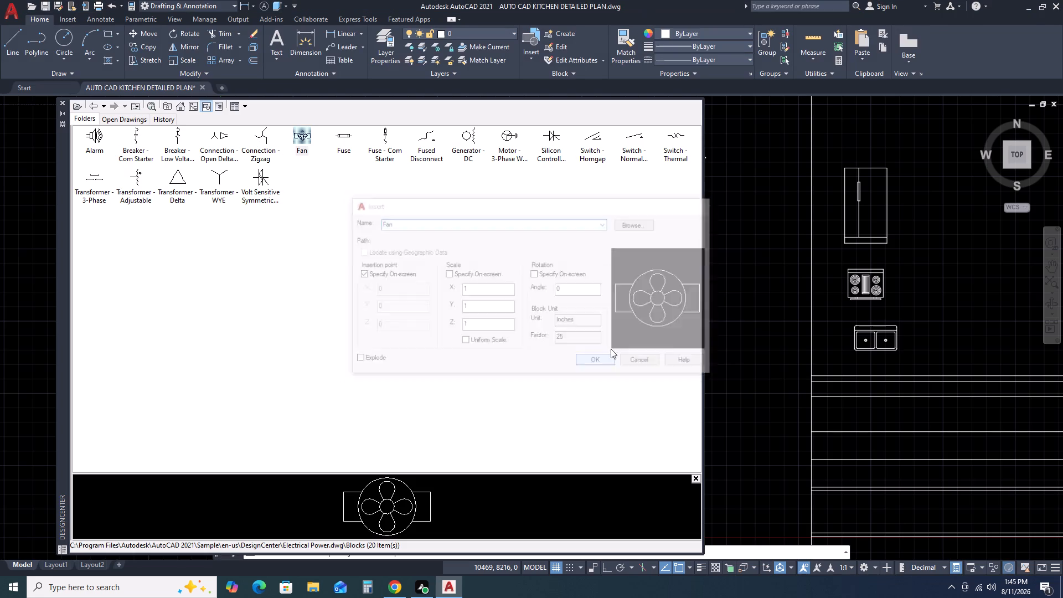
click(762, 275)
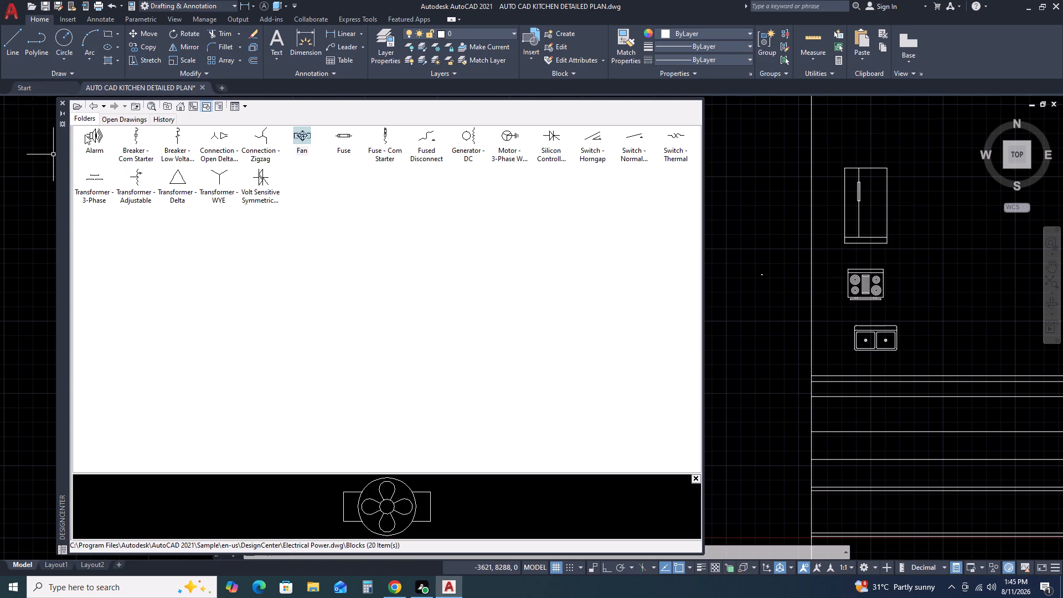
Look through the blocks of Basic Electronics.dwg and Hydraulic - Pneumatic.dwg, and close DesignCenter.
click(95, 106)
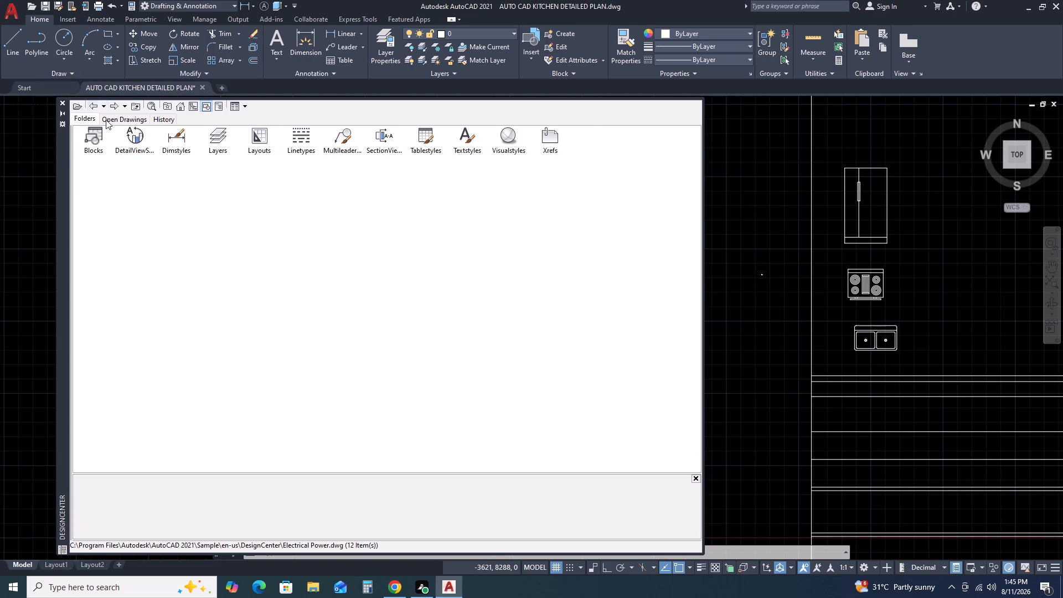
click(92, 104)
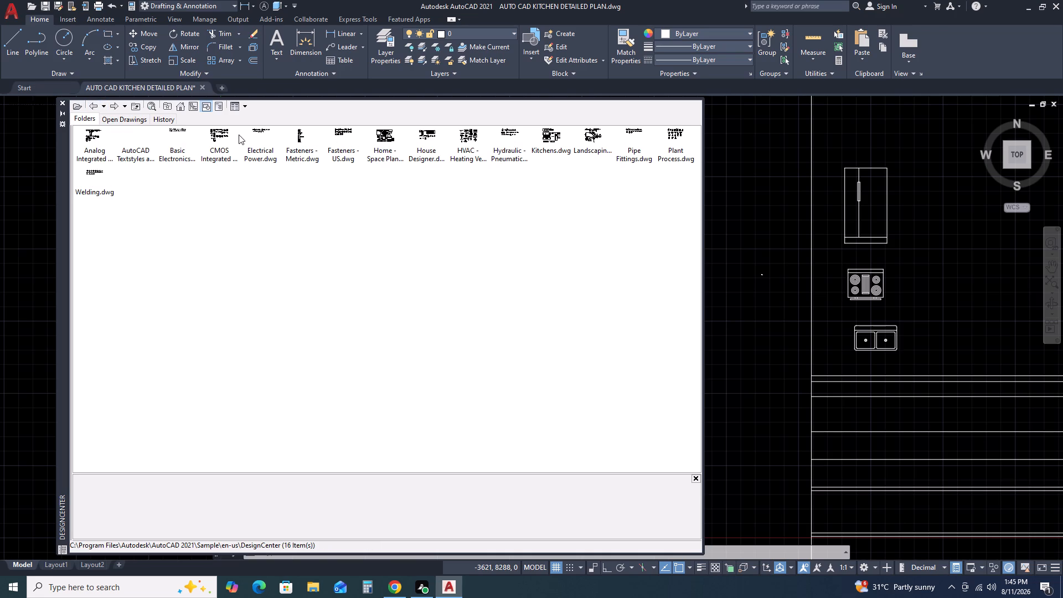
click(173, 136)
key(Return)
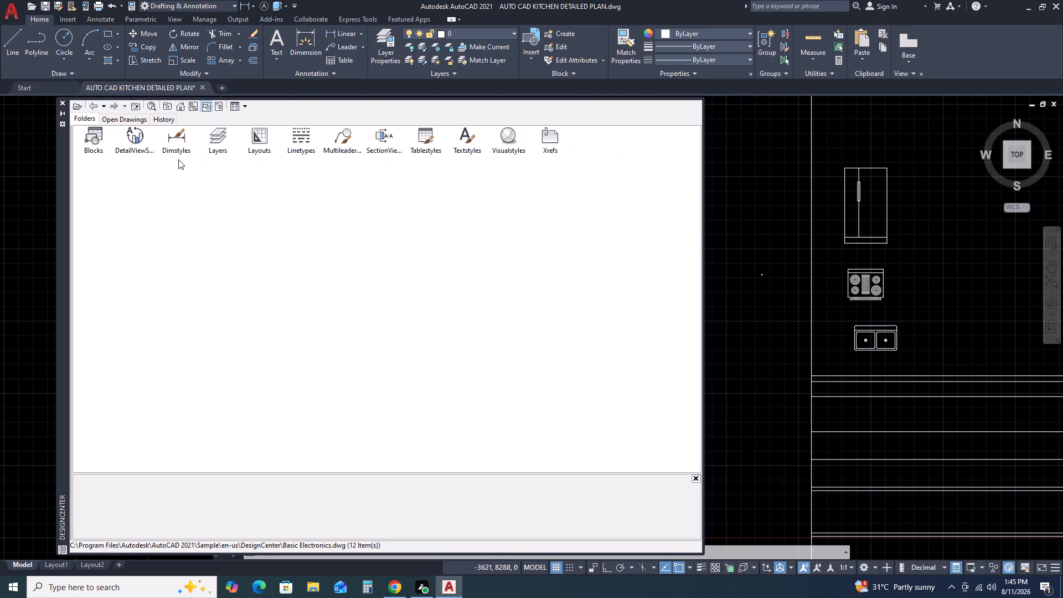
click(94, 134)
key(Return)
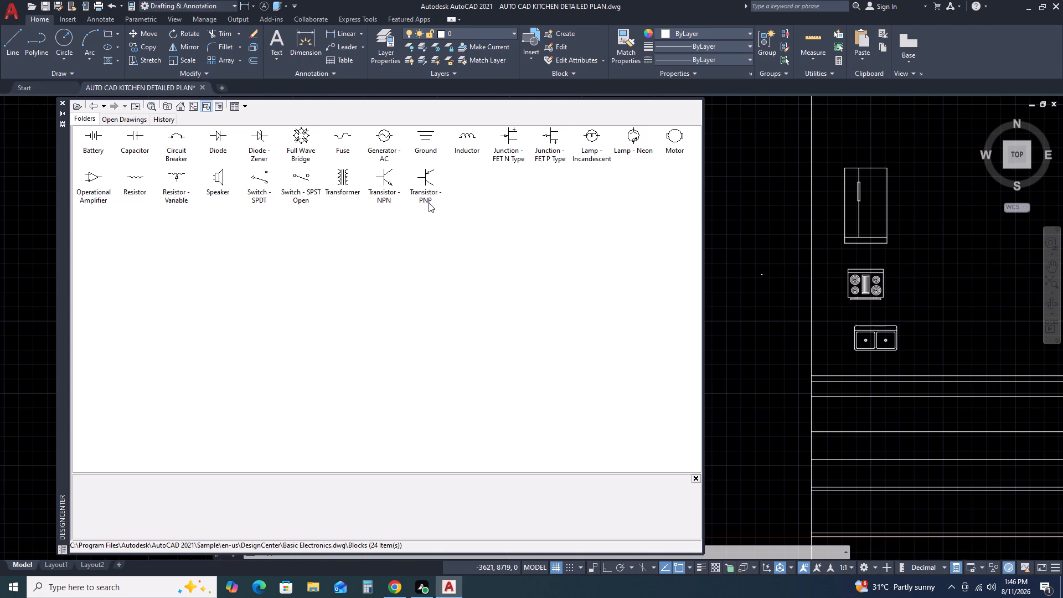
click(92, 108)
click(95, 109)
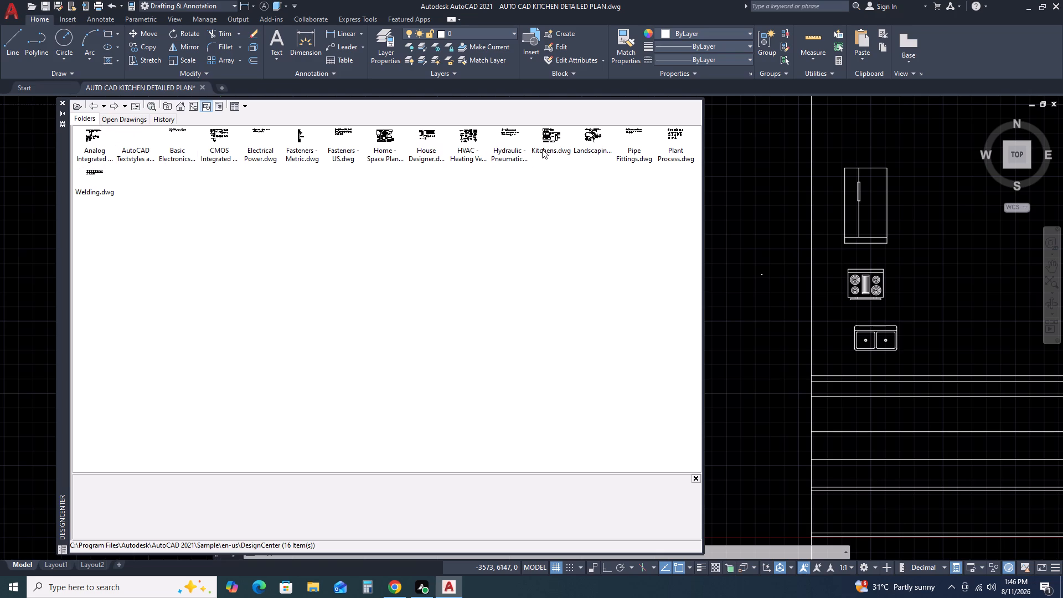
double_click(509, 147)
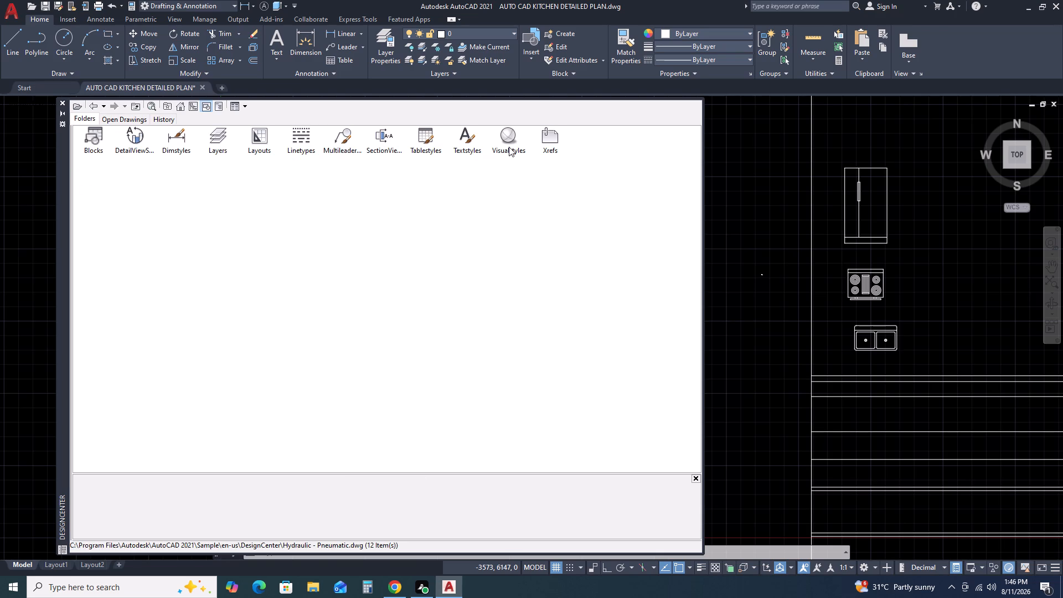
double_click(93, 140)
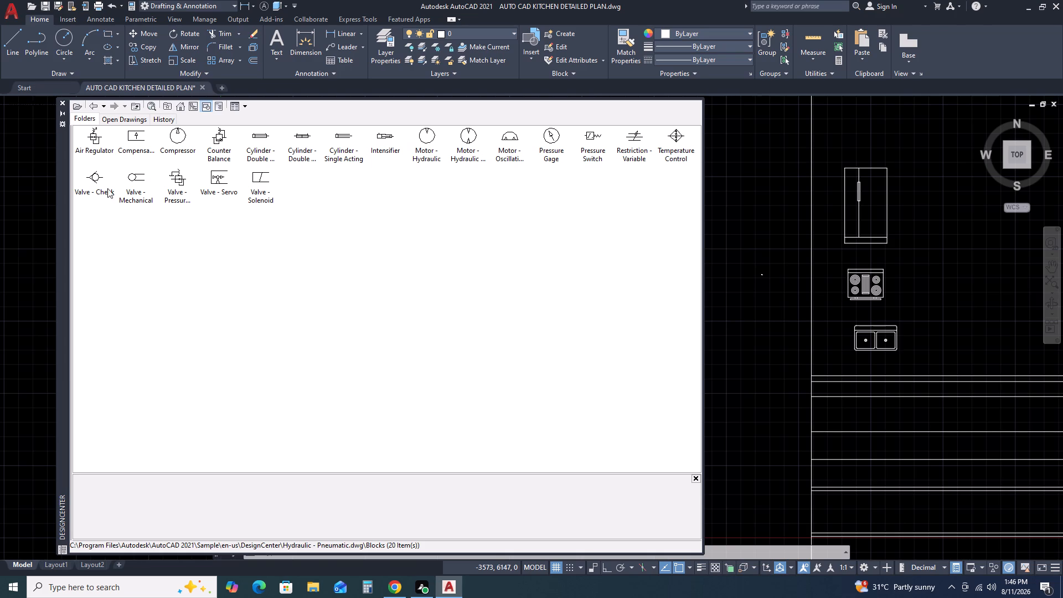
click(63, 107)
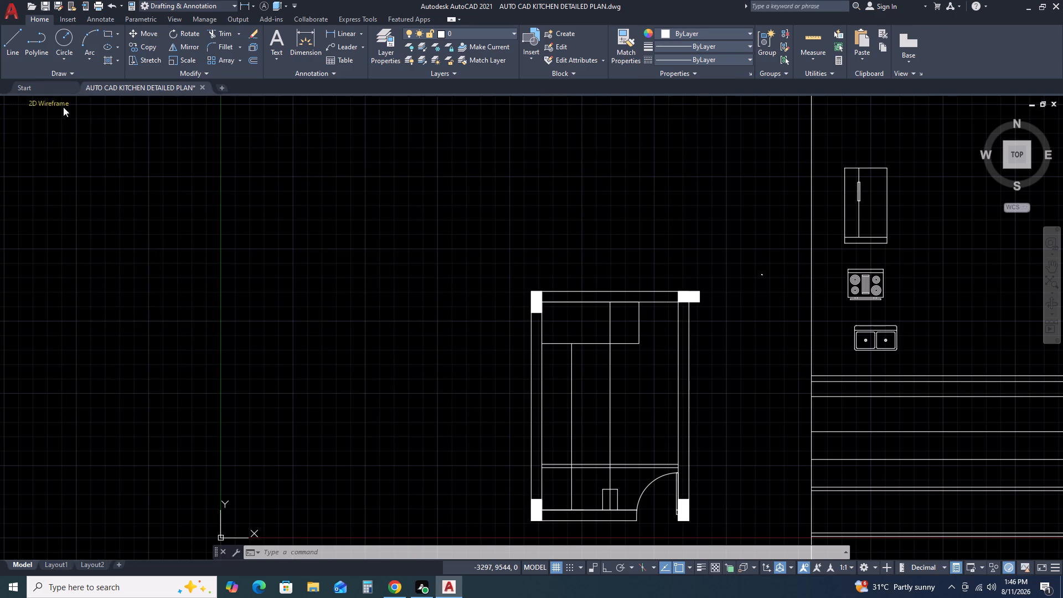
Rotate the double sink block 90 degrees with Ortho on, about a point just below it.
scroll(918, 368, up, 2)
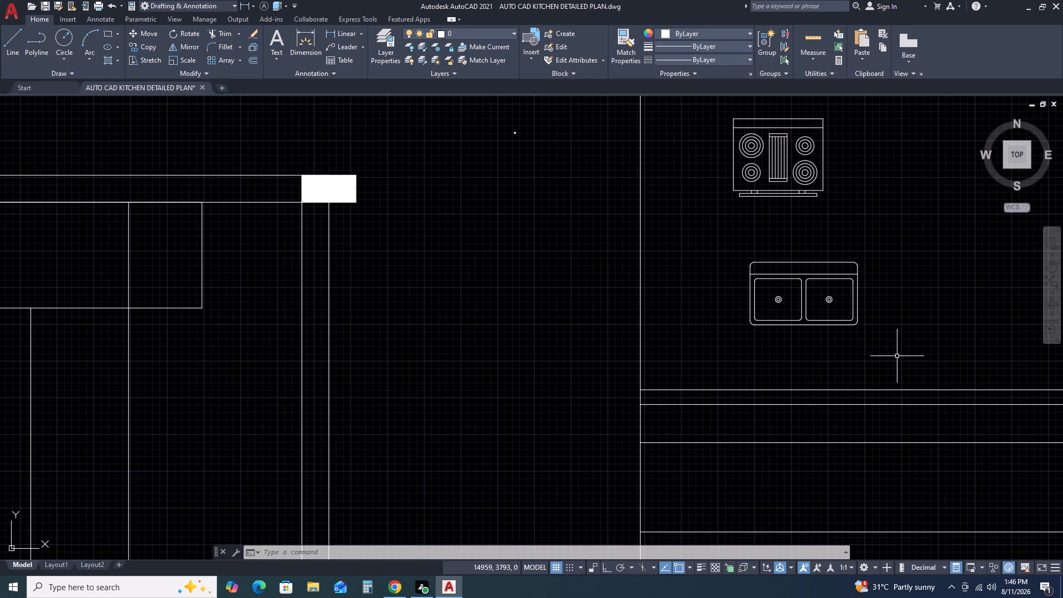
middle_drag(896, 355, 804, 291)
drag(804, 235, 774, 239)
click(671, 271)
key(r)
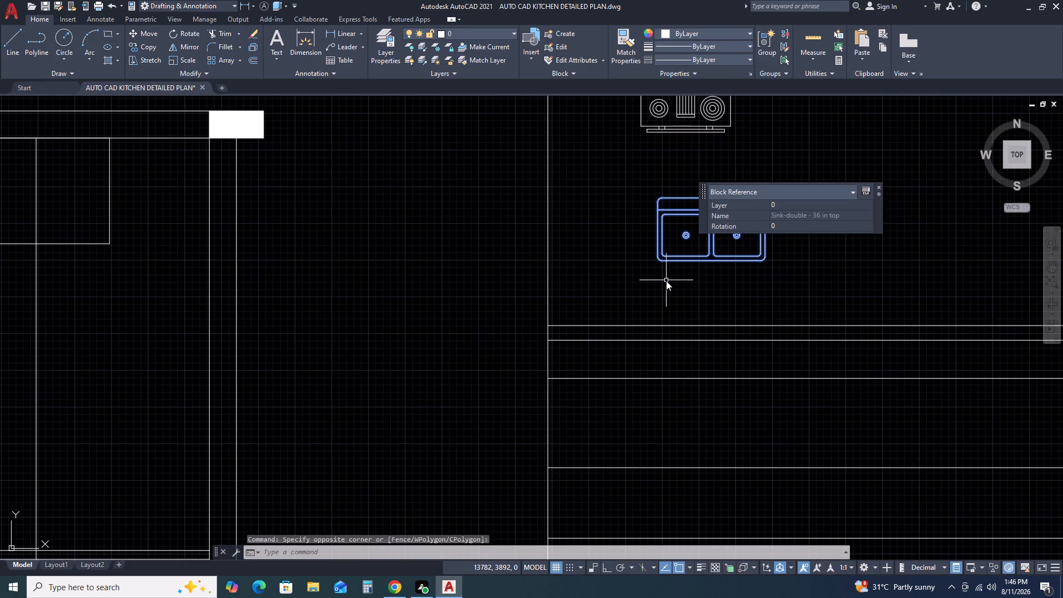
text(O)
key(space)
click(666, 281)
key(F8)
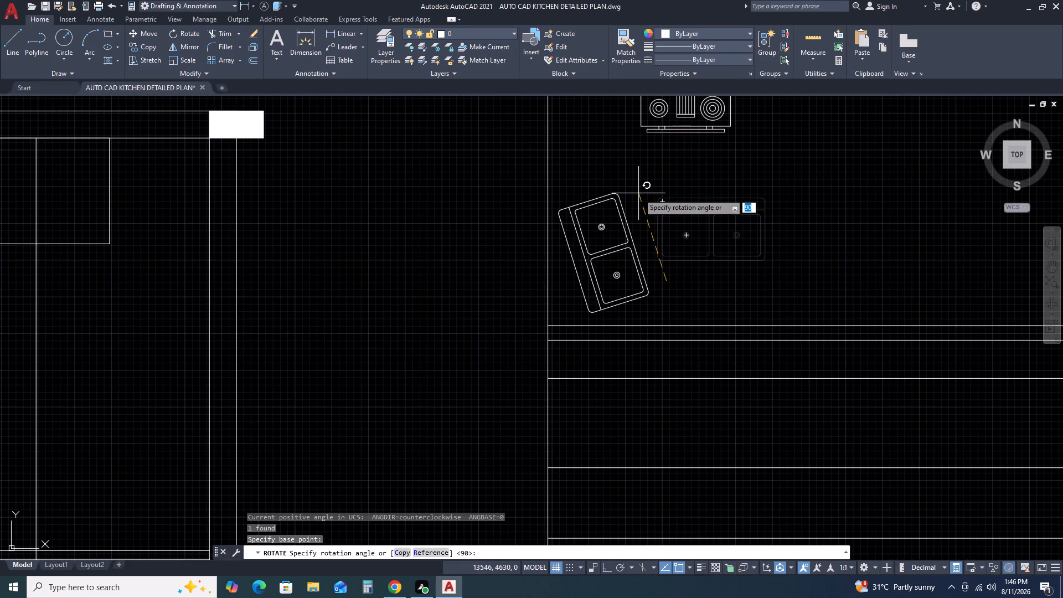
click(643, 189)
Select the rotated double sink block and start moving it.
click(660, 251)
click(620, 212)
text(M)
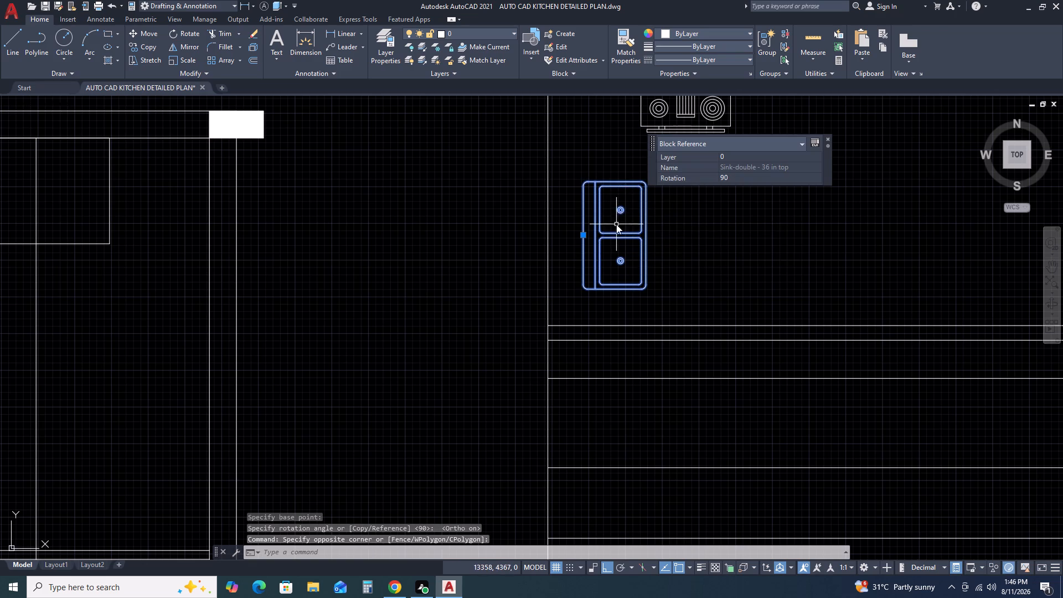
Move the double sink block, with Ortho off, onto the side counter just inside the plan's lower-left corner.
key(space)
click(616, 224)
key(F8)
scroll(372, 372, down, 2)
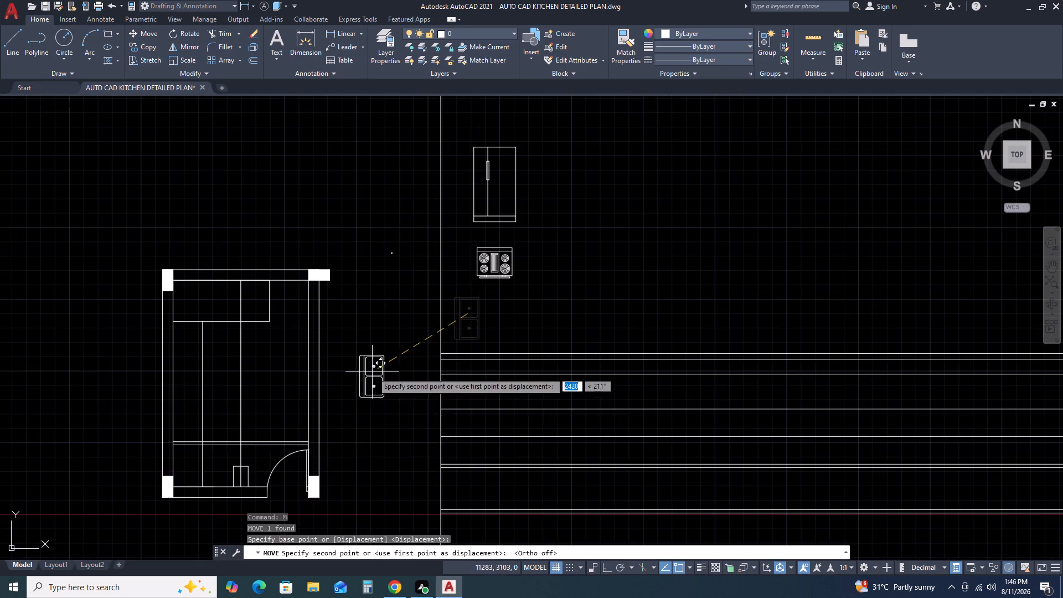
scroll(171, 469, up, 2)
middle_drag(222, 461, 272, 314)
middle_click(278, 305)
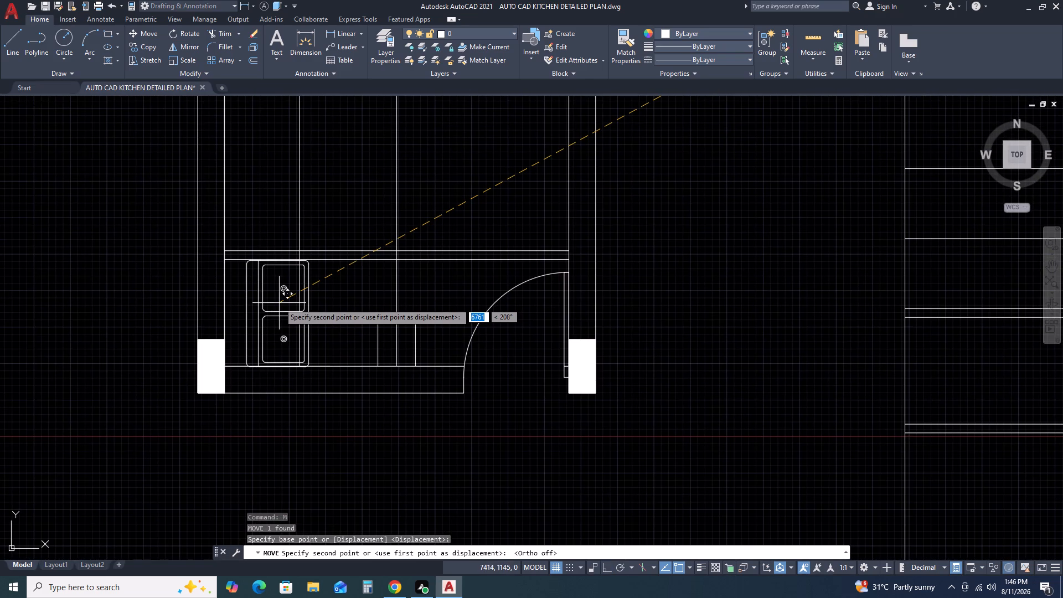
scroll(274, 304, up, 1)
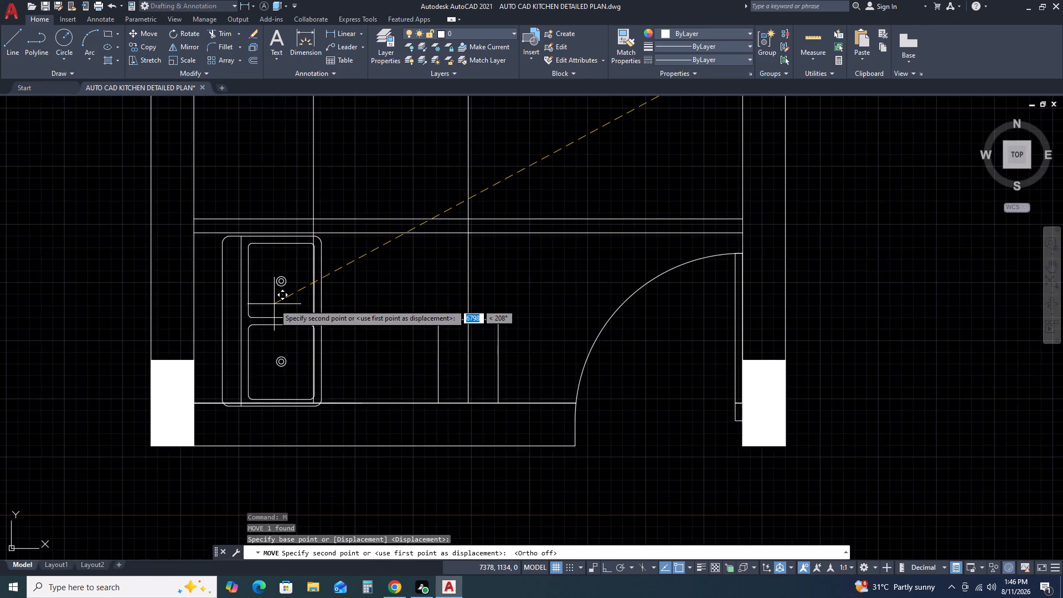
scroll(274, 304, up, 1)
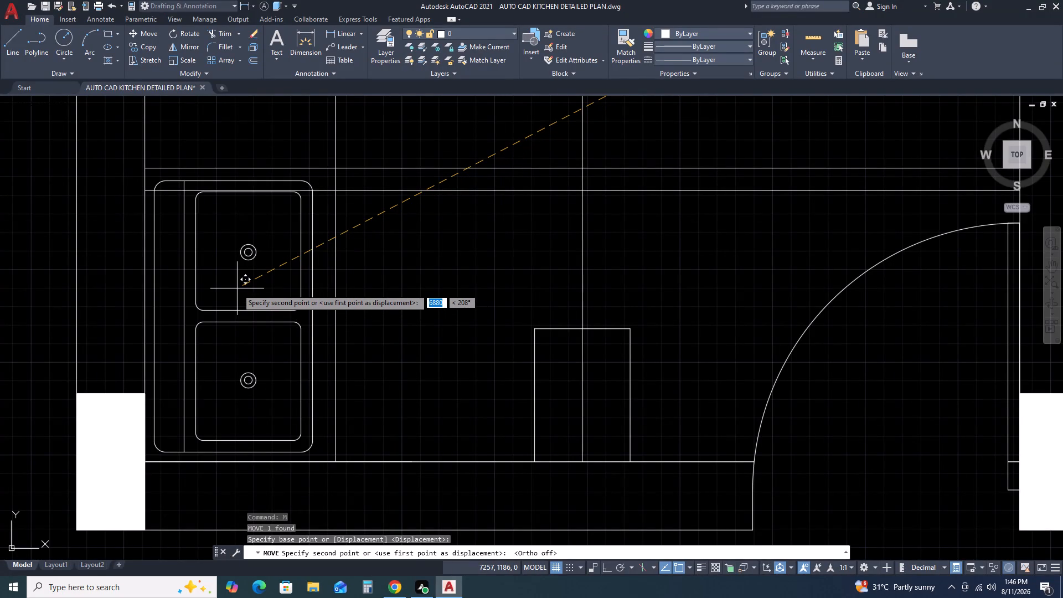
click(237, 288)
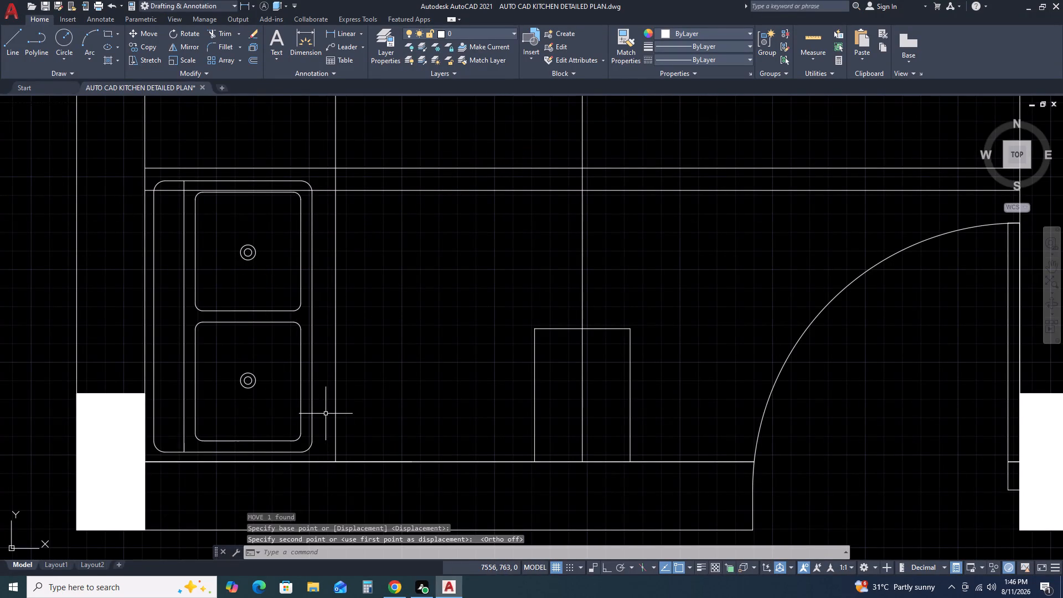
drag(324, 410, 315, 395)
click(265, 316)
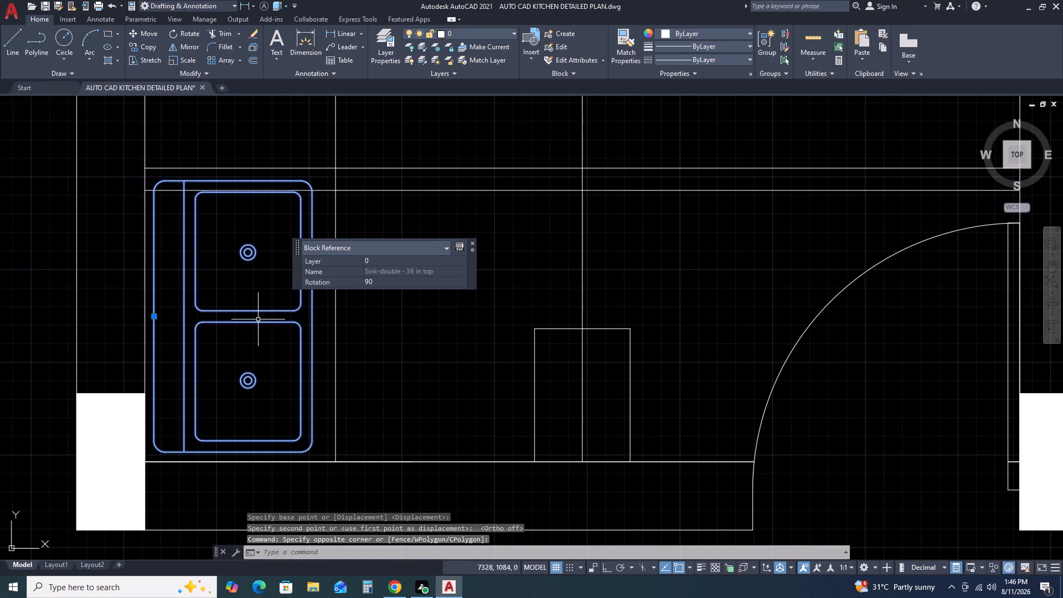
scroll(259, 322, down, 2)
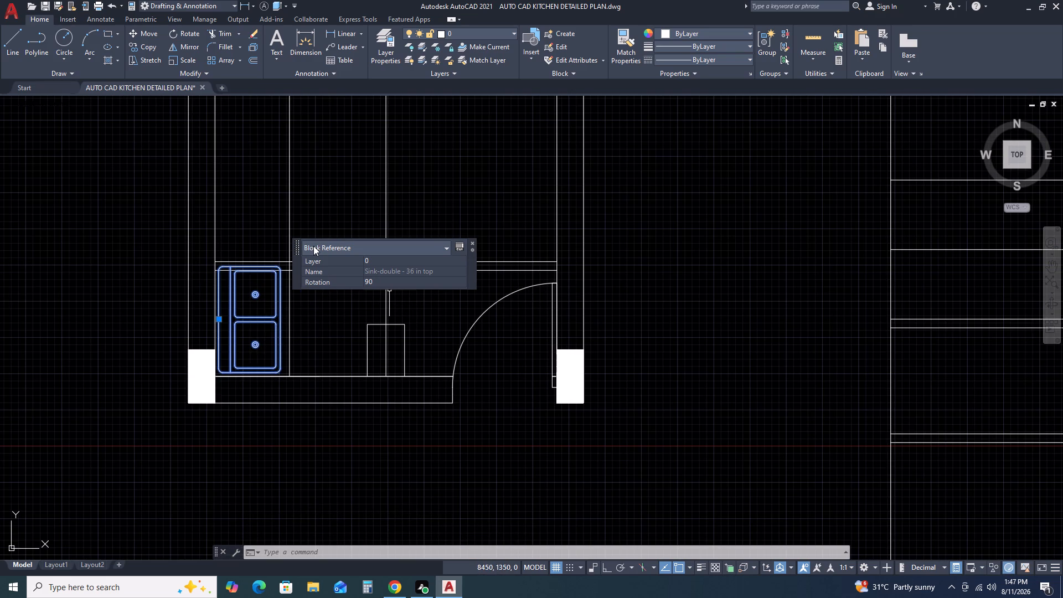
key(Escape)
Erase the lower of the two horizontal lines above the sink and the small three-sided outline on the bottom wall.
click(437, 277)
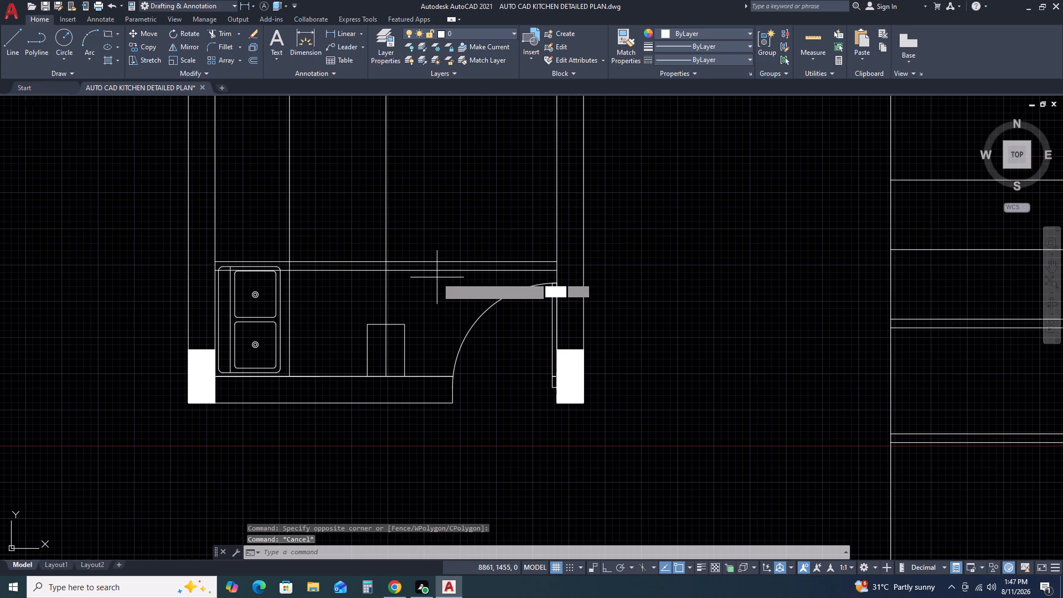
click(432, 267)
key(Delete)
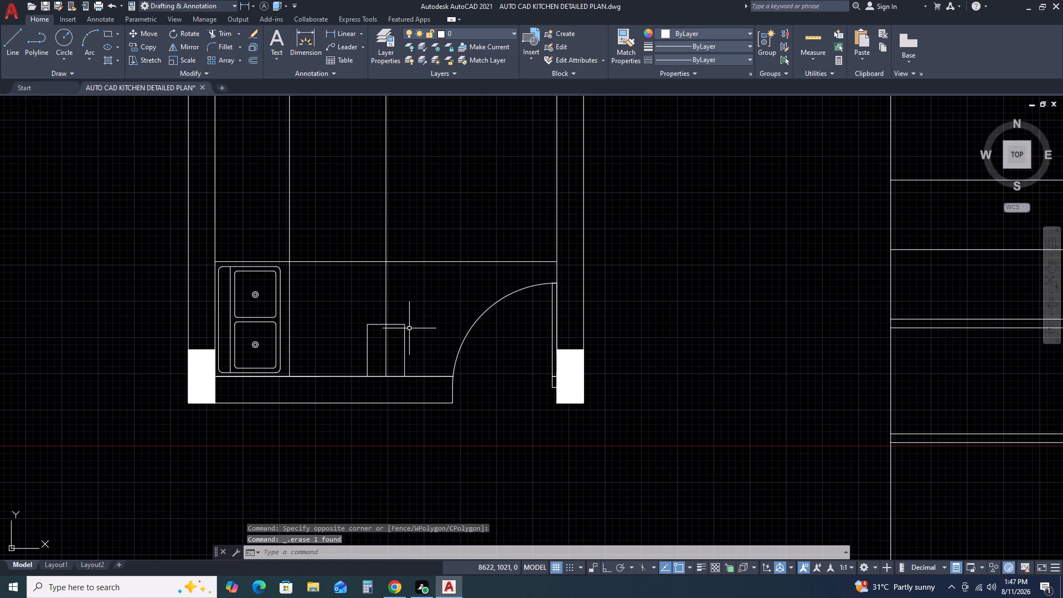
click(408, 330)
click(399, 315)
key(Delete)
scroll(507, 309, down, 4)
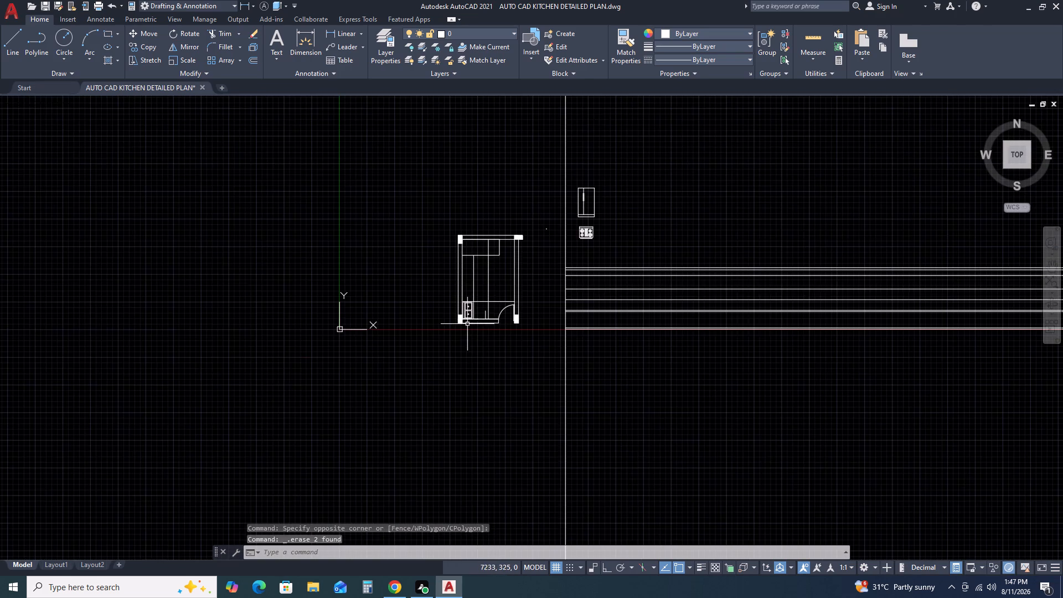
scroll(509, 313, up, 3)
scroll(416, 331, up, 3)
click(379, 275)
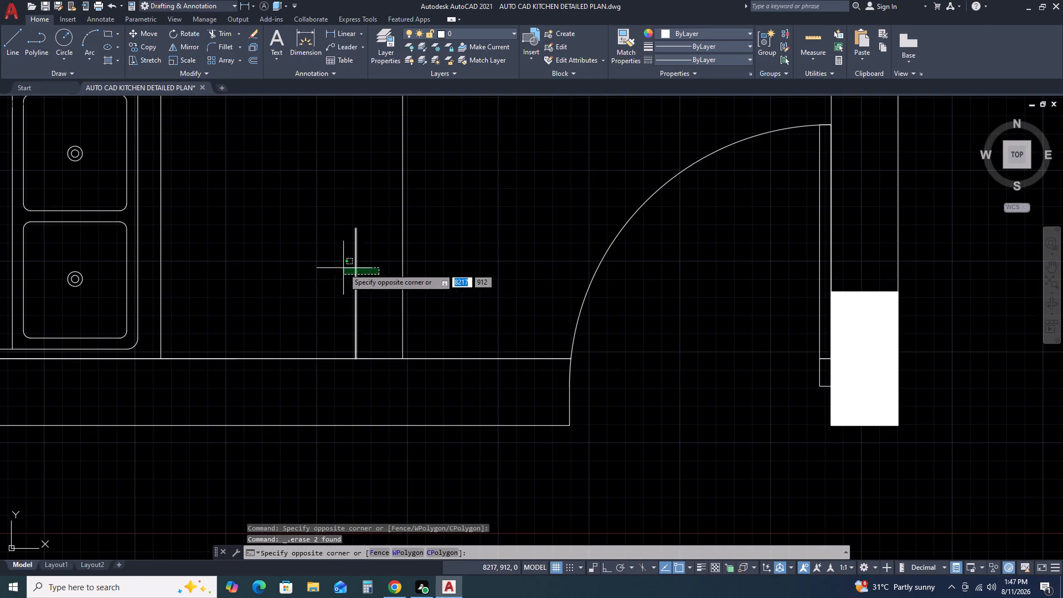
click(342, 264)
key(Delete)
Move the refrigerator block from outside the plan to the open floor area above the door.
scroll(427, 292, down, 4)
scroll(645, 243, down, 4)
scroll(658, 186, up, 4)
click(756, 162)
click(630, 185)
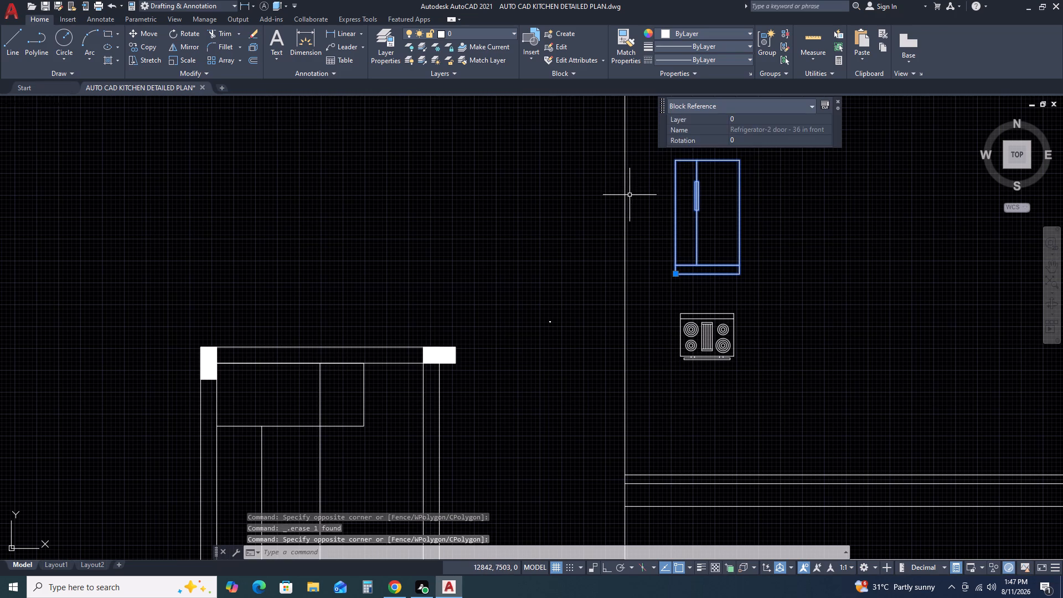
text(M)
key(space)
click(631, 194)
scroll(245, 503, down, 1)
middle_drag(252, 495, 300, 380)
middle_drag(313, 350, 318, 342)
middle_drag(330, 326, 334, 321)
scroll(337, 319, down, 1)
scroll(319, 370, up, 3)
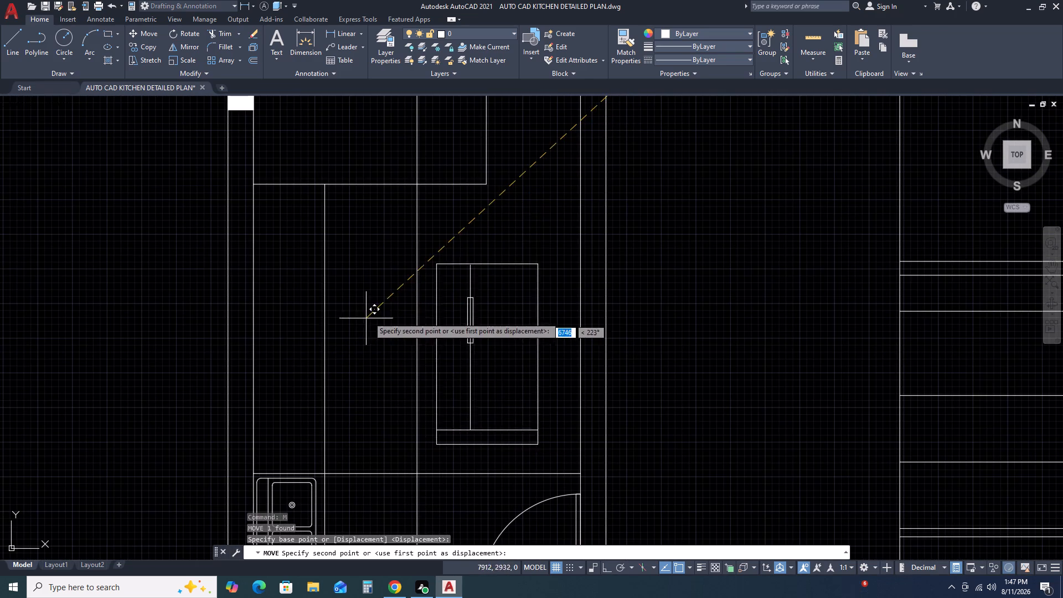
click(380, 300)
key(Escape)
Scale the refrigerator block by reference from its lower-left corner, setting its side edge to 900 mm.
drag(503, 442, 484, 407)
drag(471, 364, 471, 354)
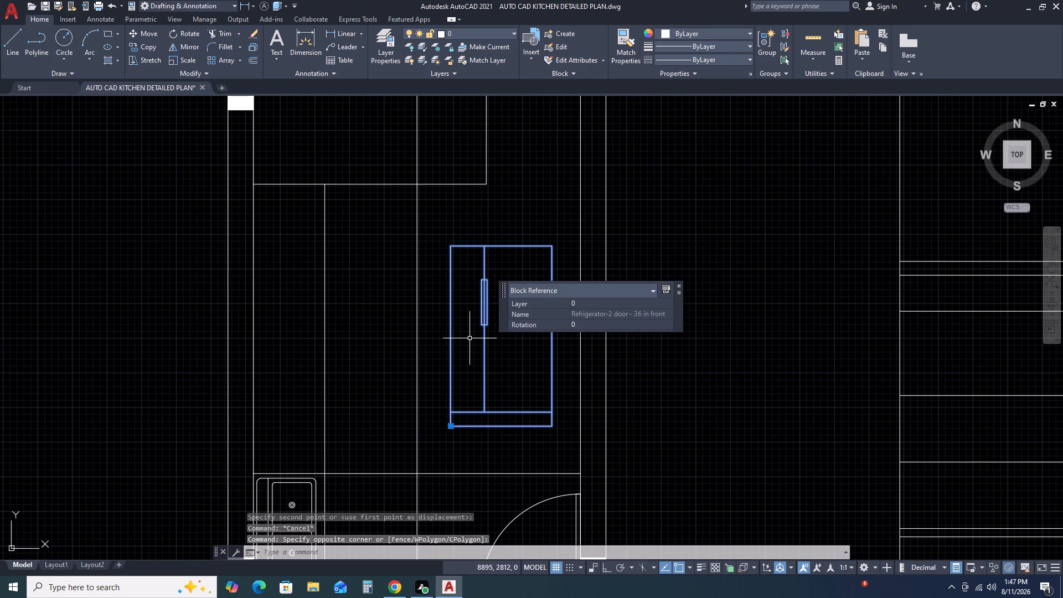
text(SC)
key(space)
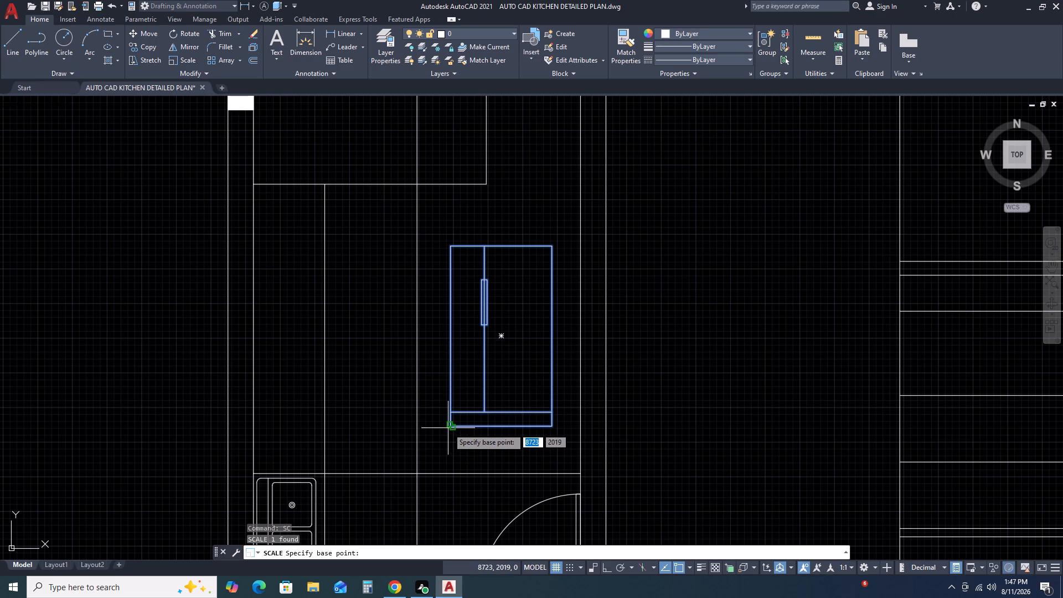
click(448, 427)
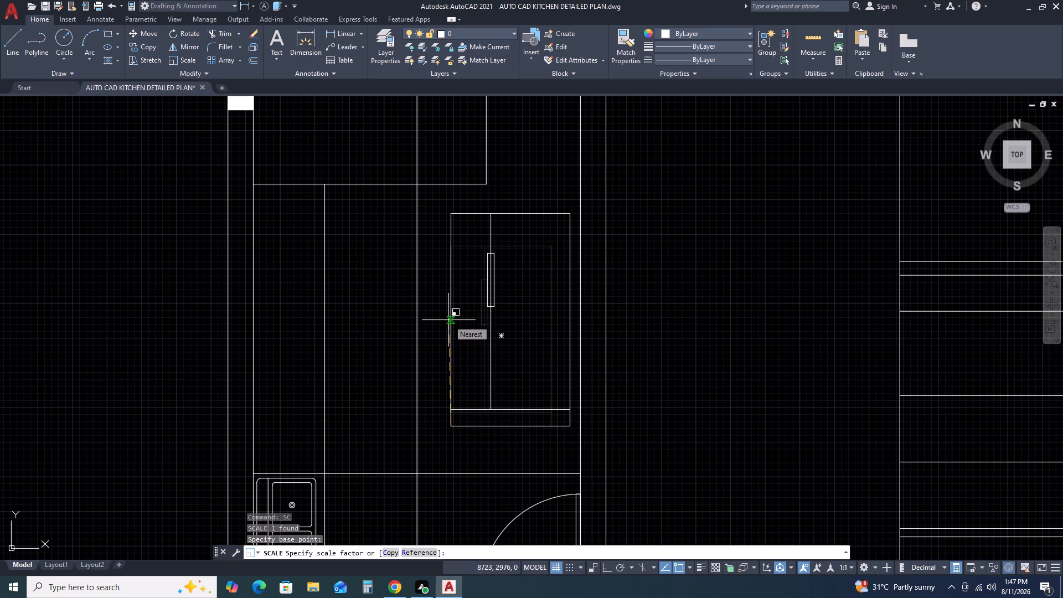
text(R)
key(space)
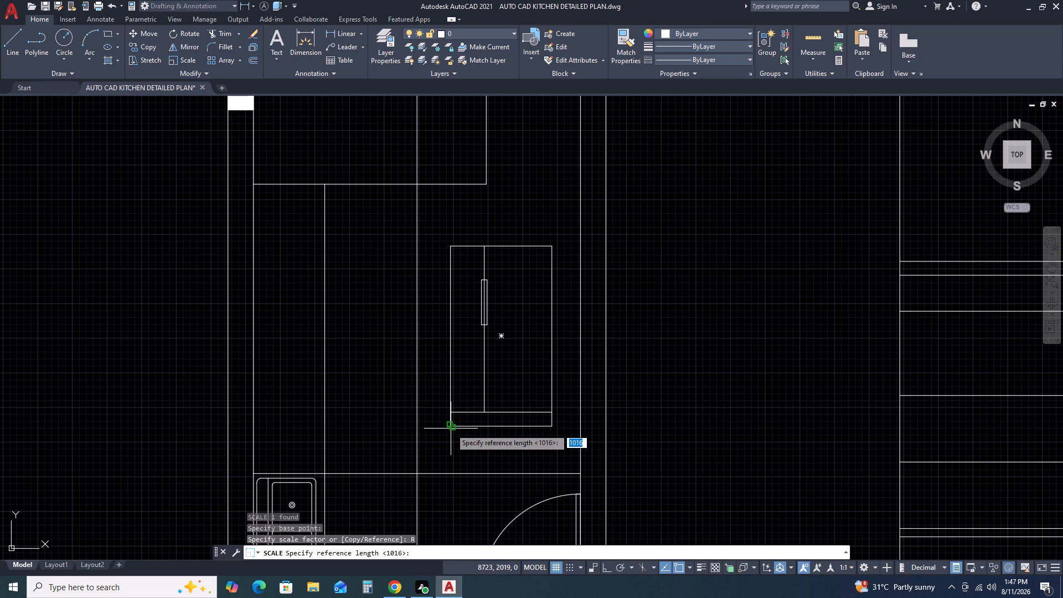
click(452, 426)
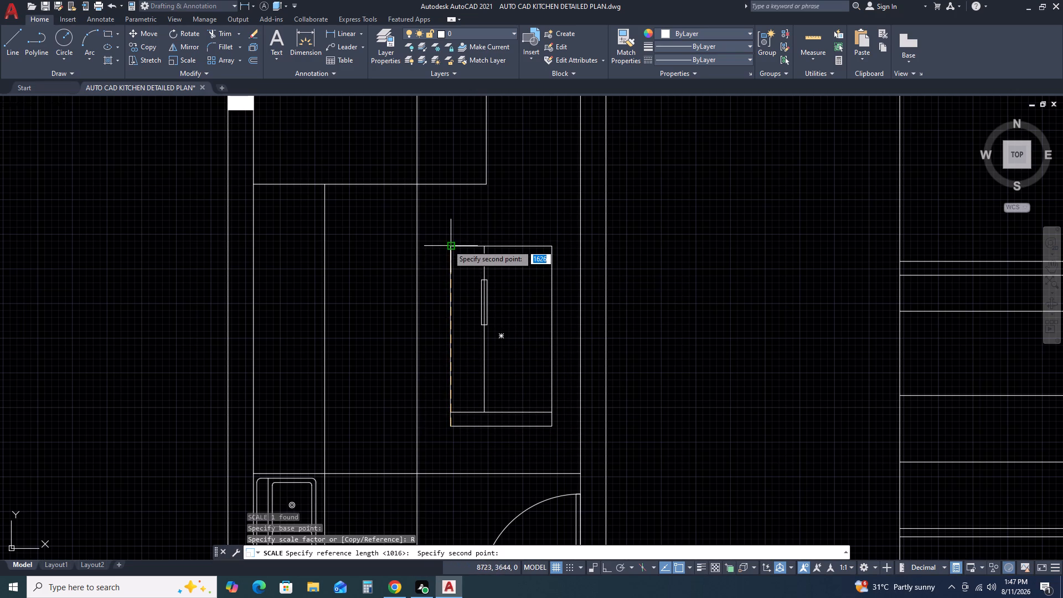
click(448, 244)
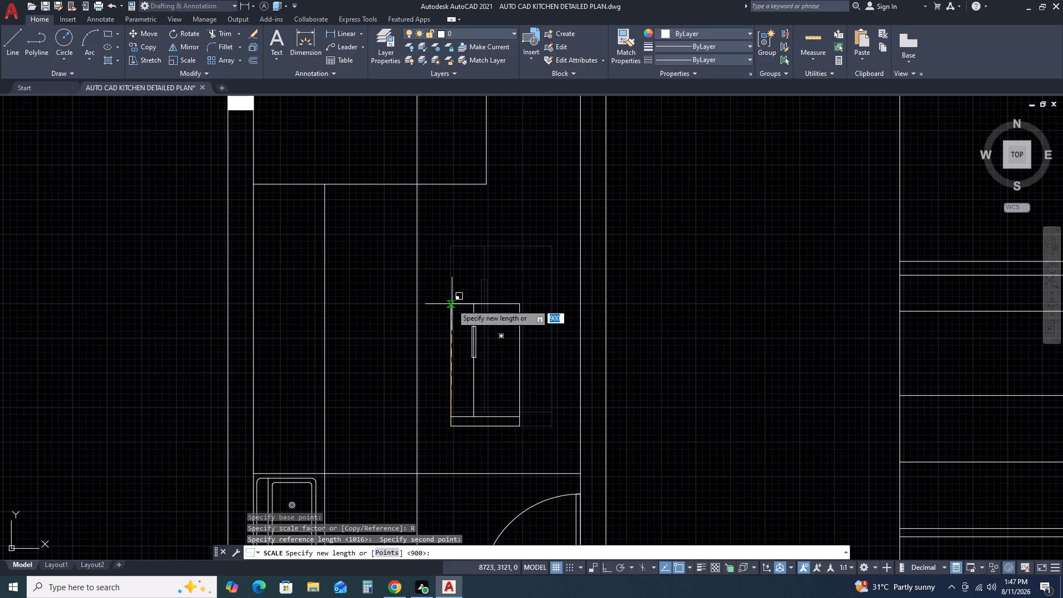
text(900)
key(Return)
Move the refrigerator block by its lower-left corner onto the bottom wall's inner line, between the sink and the door.
scroll(498, 337, down, 3)
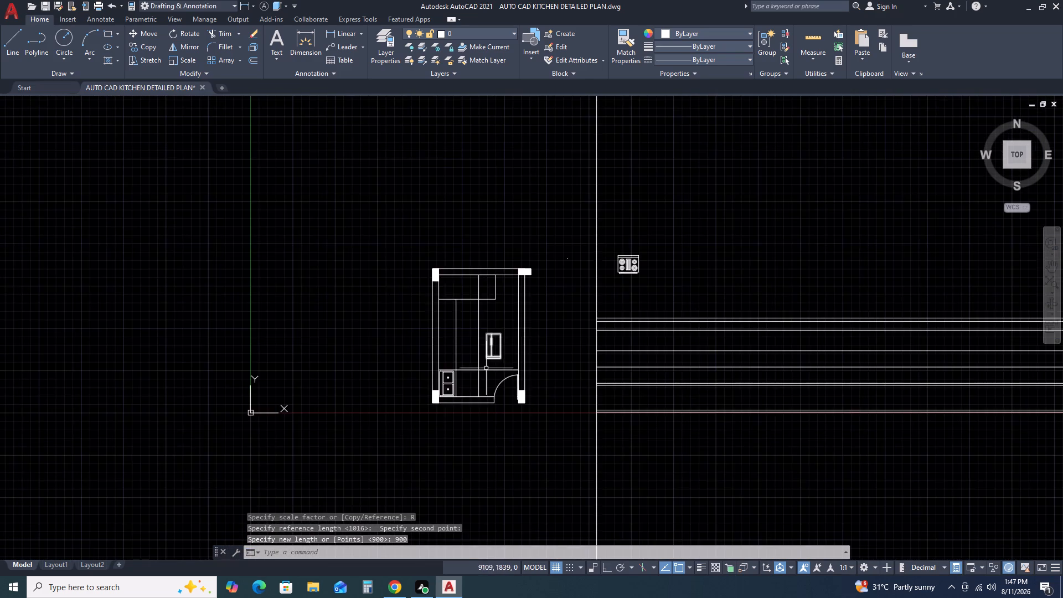
scroll(486, 367, up, 2)
click(558, 326)
click(509, 333)
text(M)
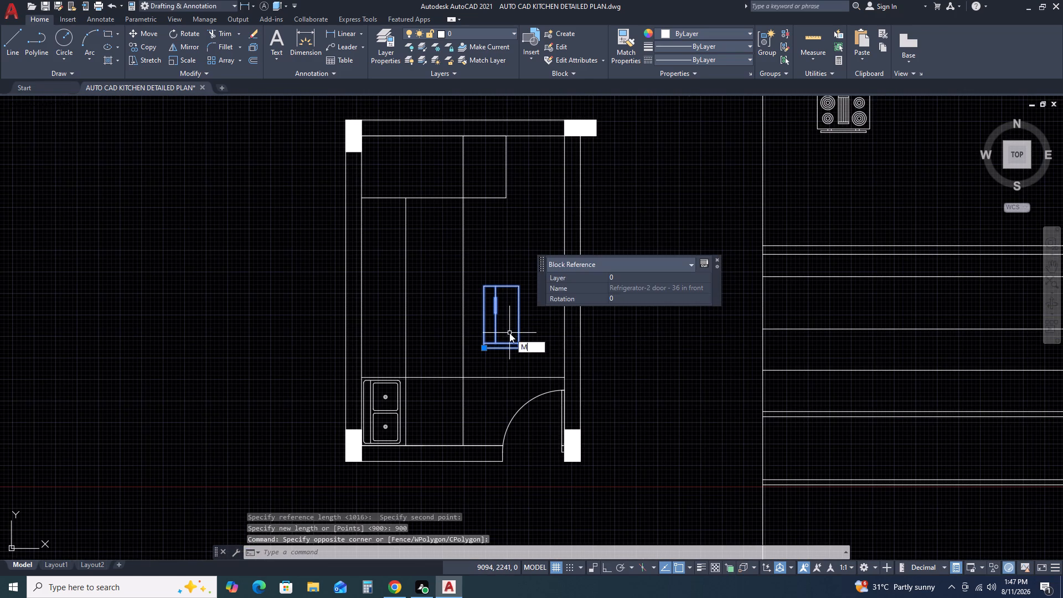
key(space)
click(487, 349)
scroll(433, 454, up, 2)
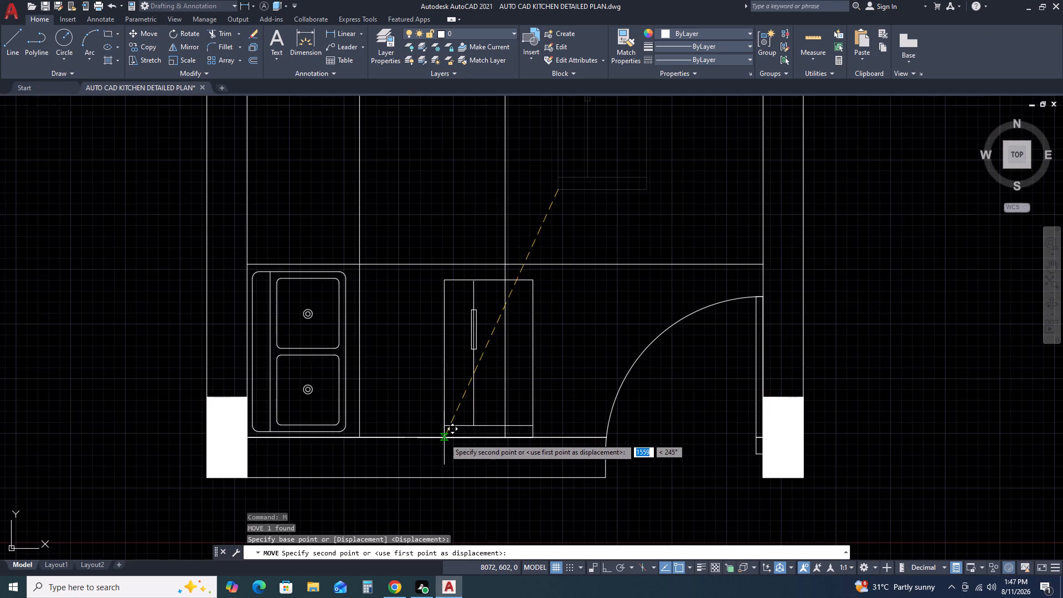
scroll(444, 438, up, 1)
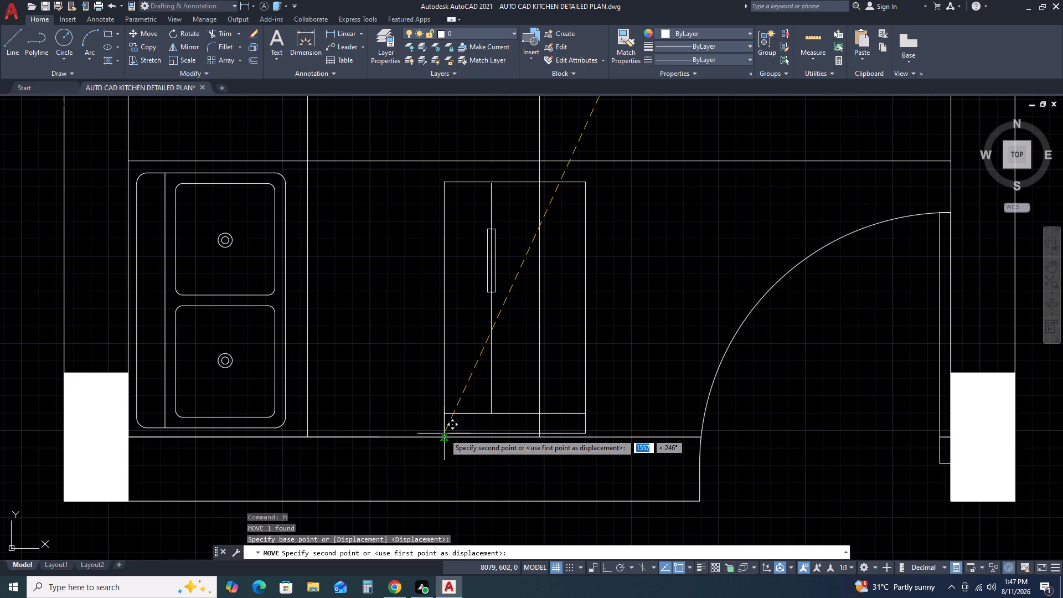
click(444, 434)
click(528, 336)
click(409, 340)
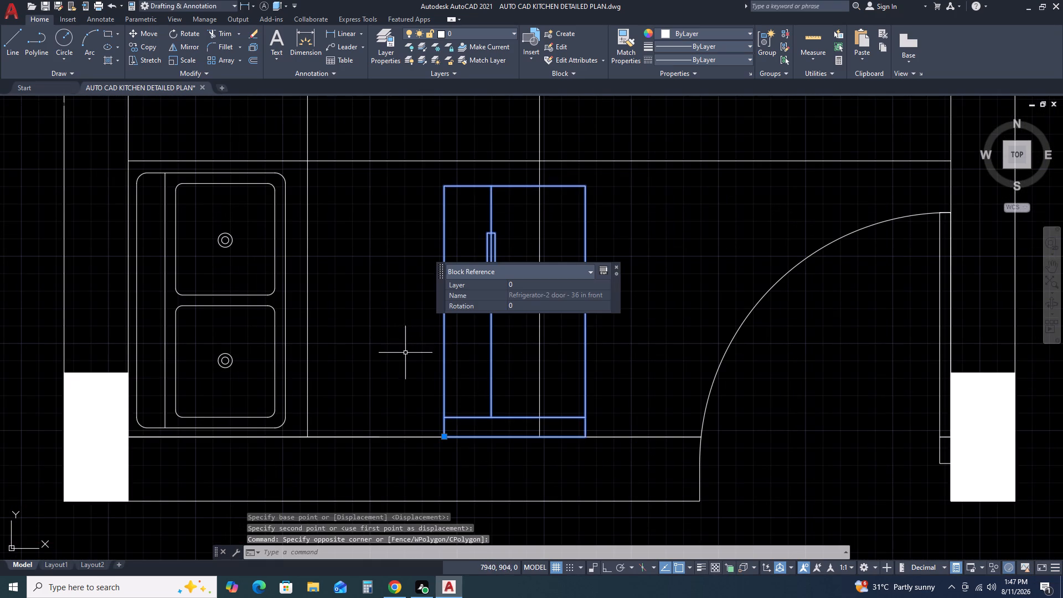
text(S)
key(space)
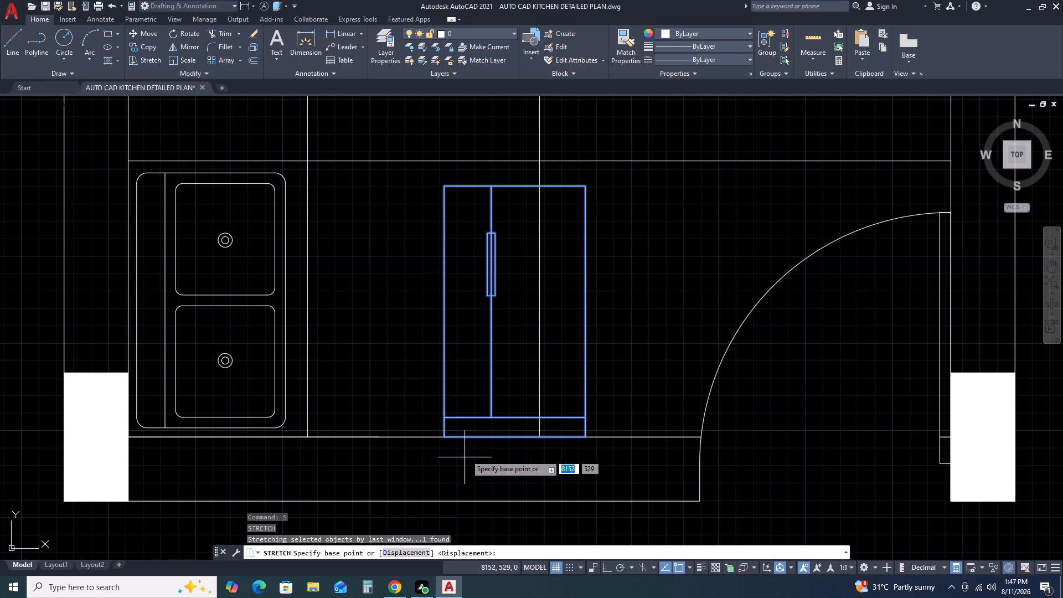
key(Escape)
Scale the refrigerator block by reference from its lower-left corner, setting its side edge to 800 mm.
click(506, 376)
click(442, 378)
text(SC)
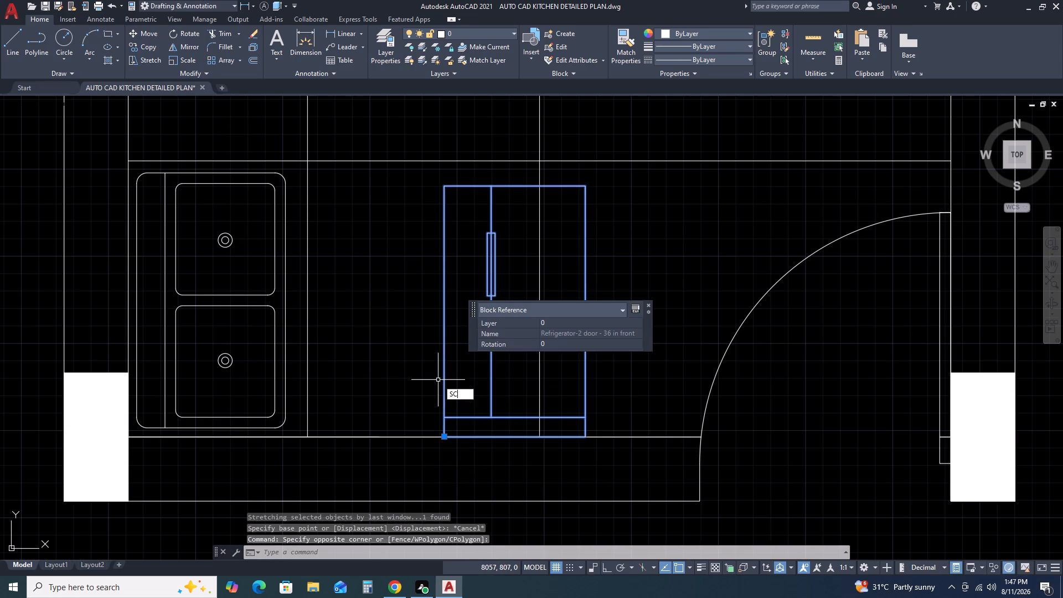
key(space)
click(446, 436)
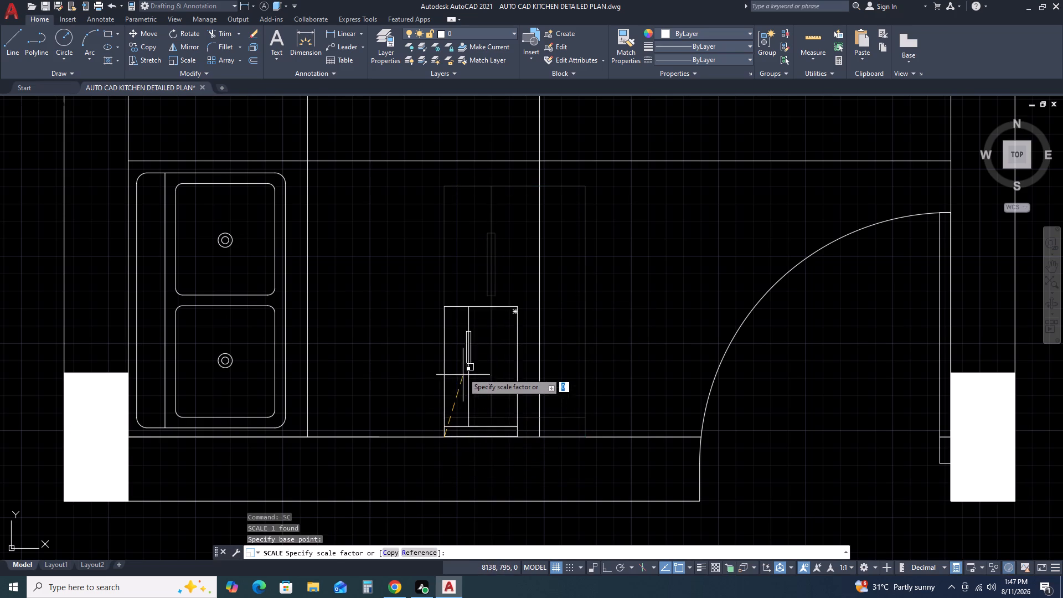
text(R)
key(space)
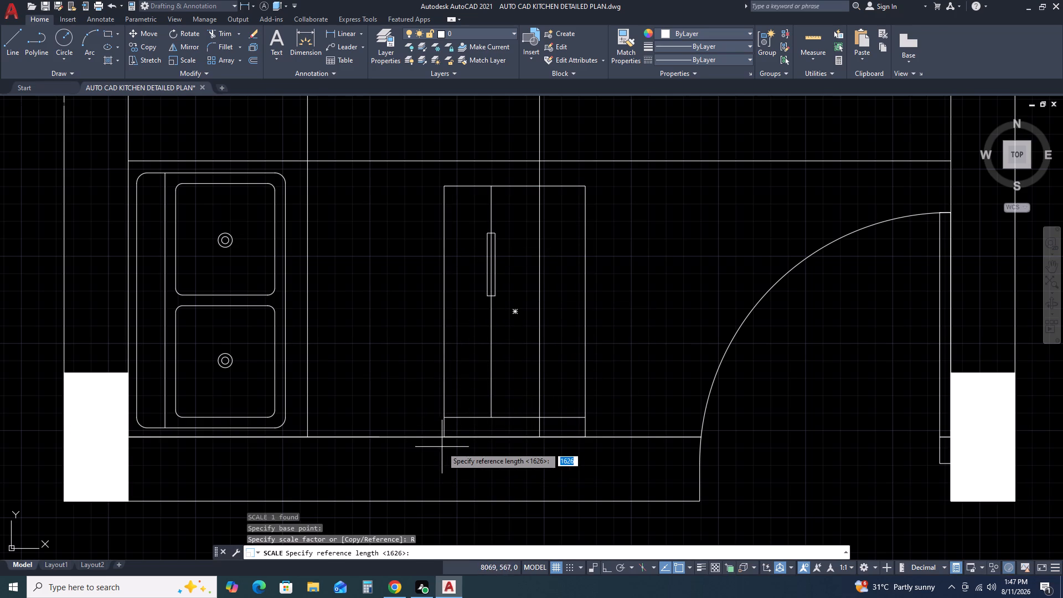
click(445, 439)
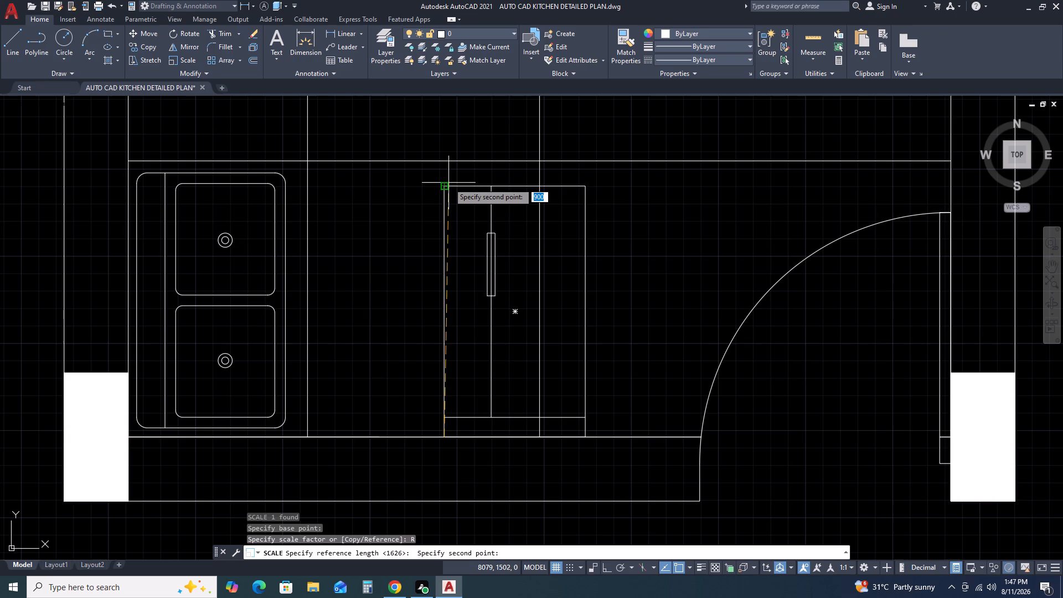
click(442, 189)
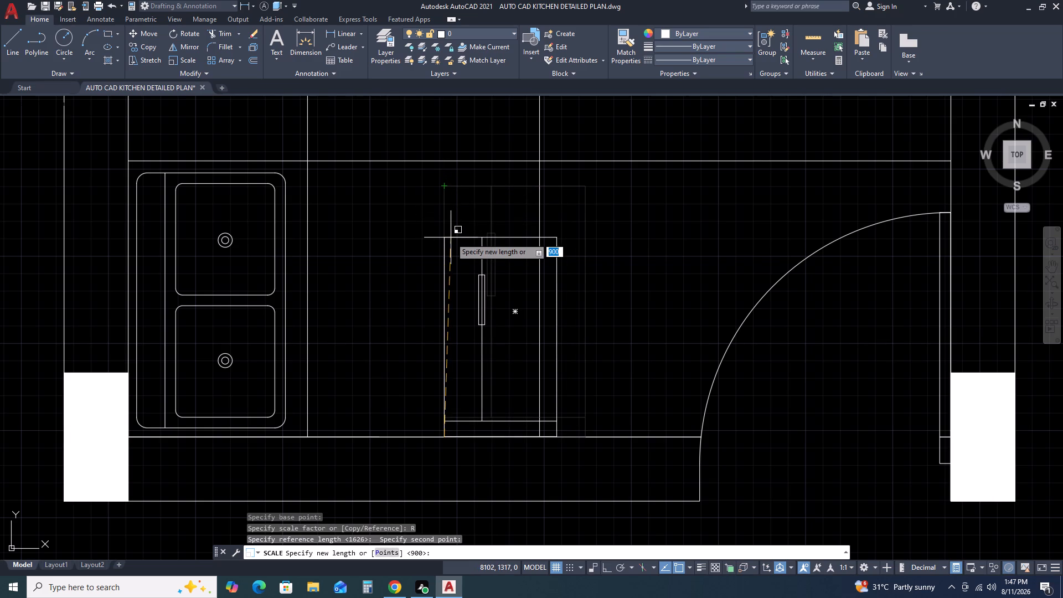
key(4)
key(BackSpace)
text(800)
key(Return)
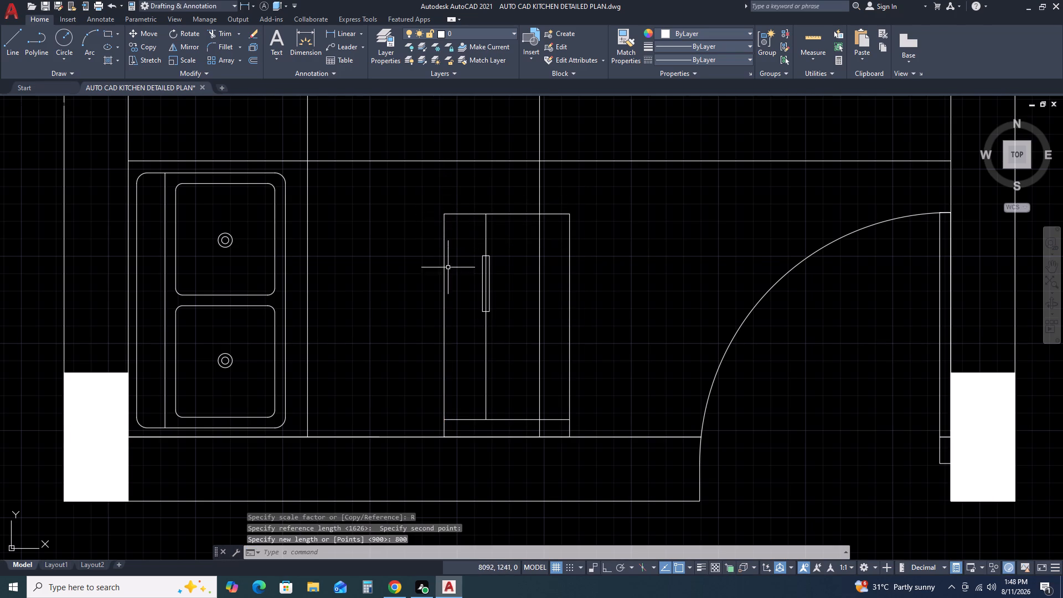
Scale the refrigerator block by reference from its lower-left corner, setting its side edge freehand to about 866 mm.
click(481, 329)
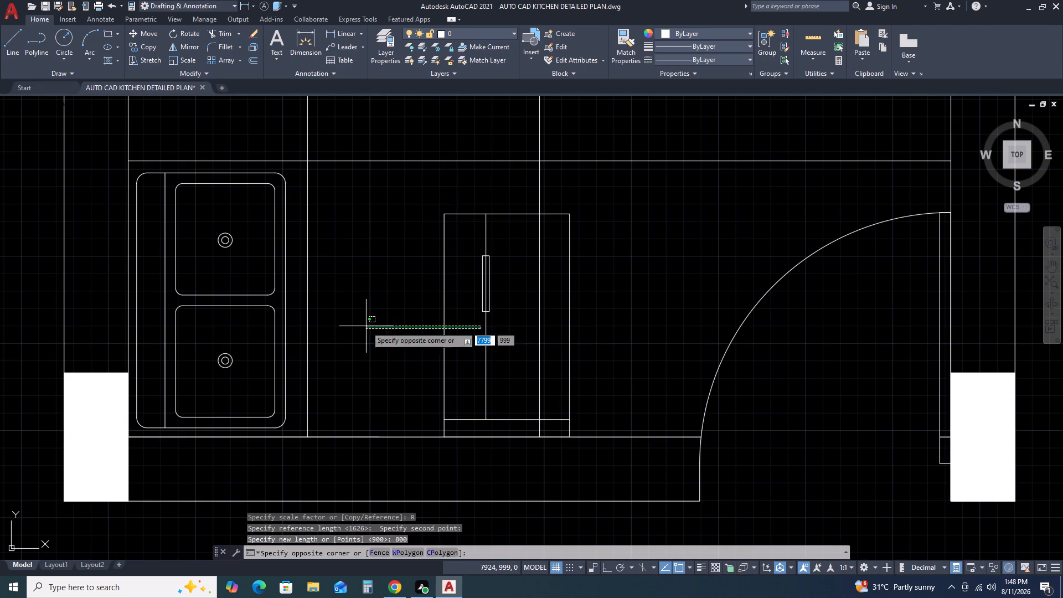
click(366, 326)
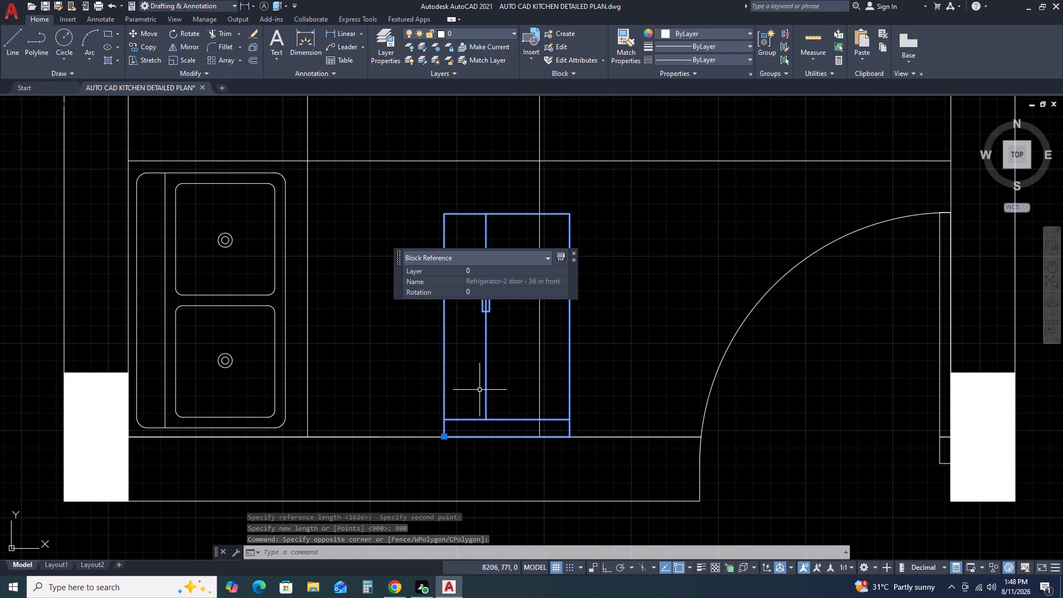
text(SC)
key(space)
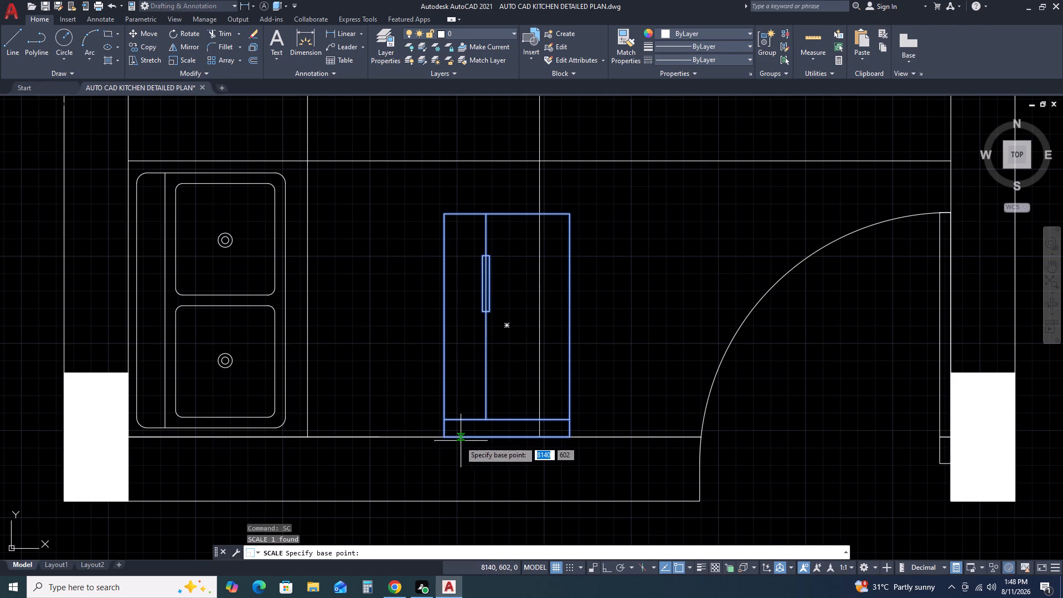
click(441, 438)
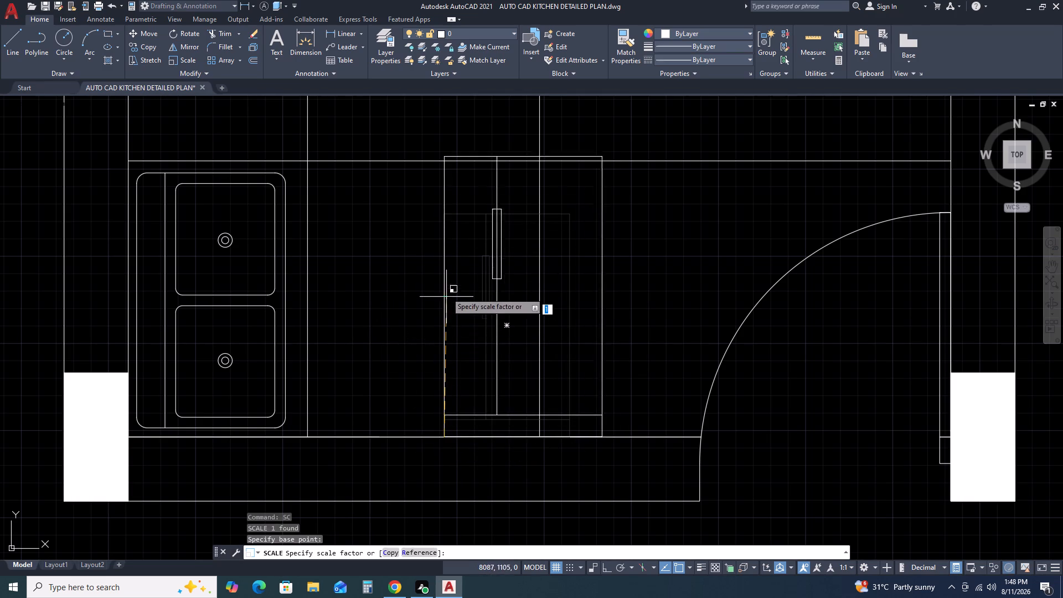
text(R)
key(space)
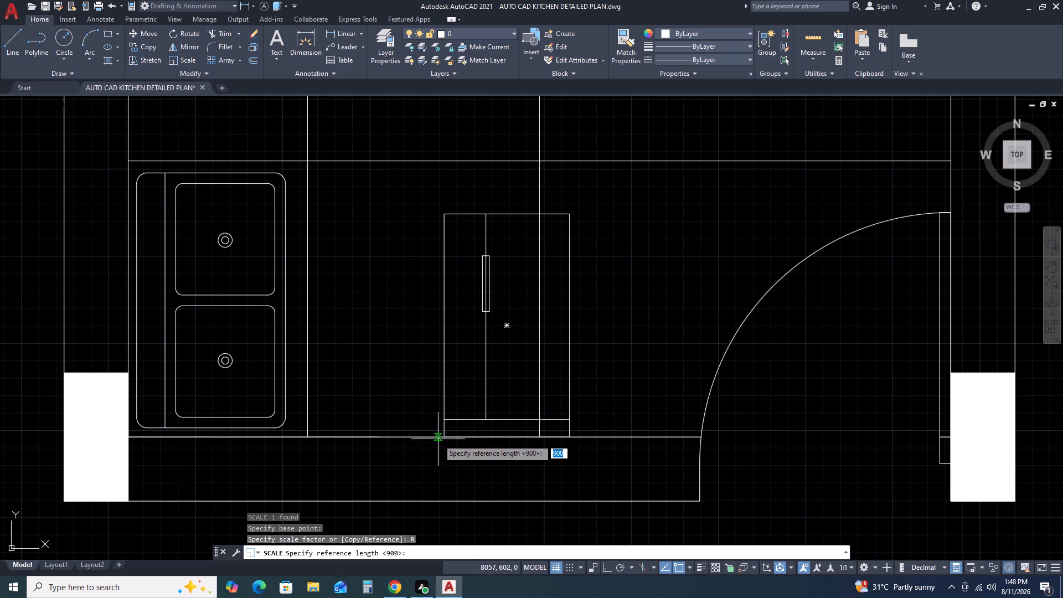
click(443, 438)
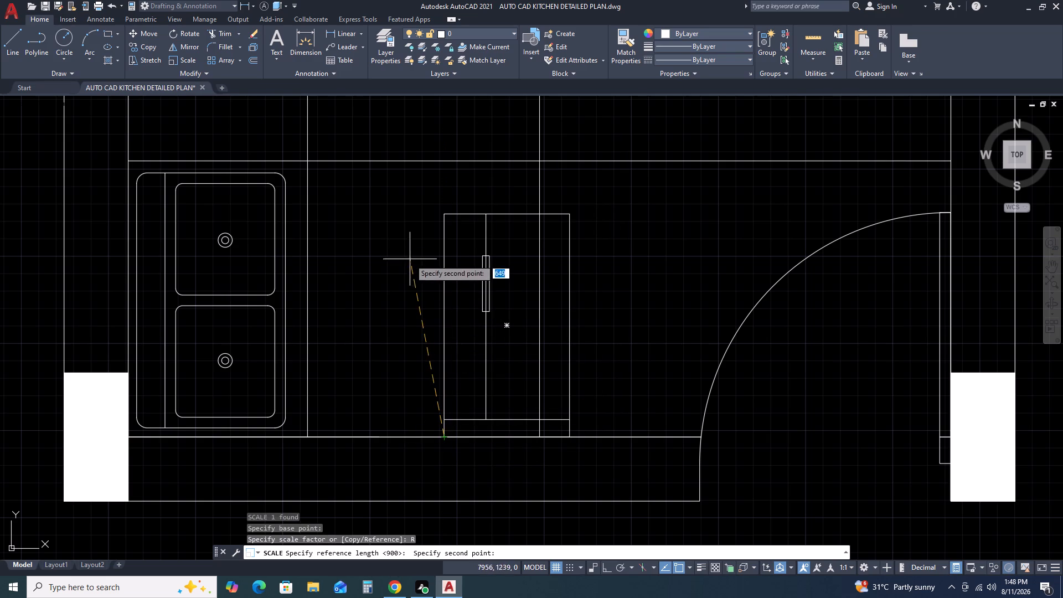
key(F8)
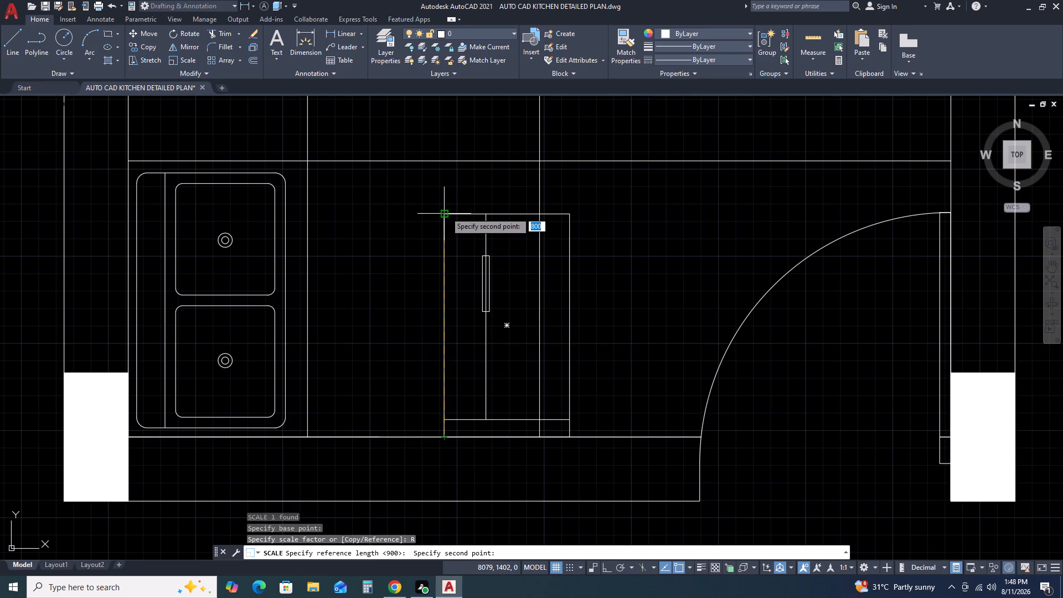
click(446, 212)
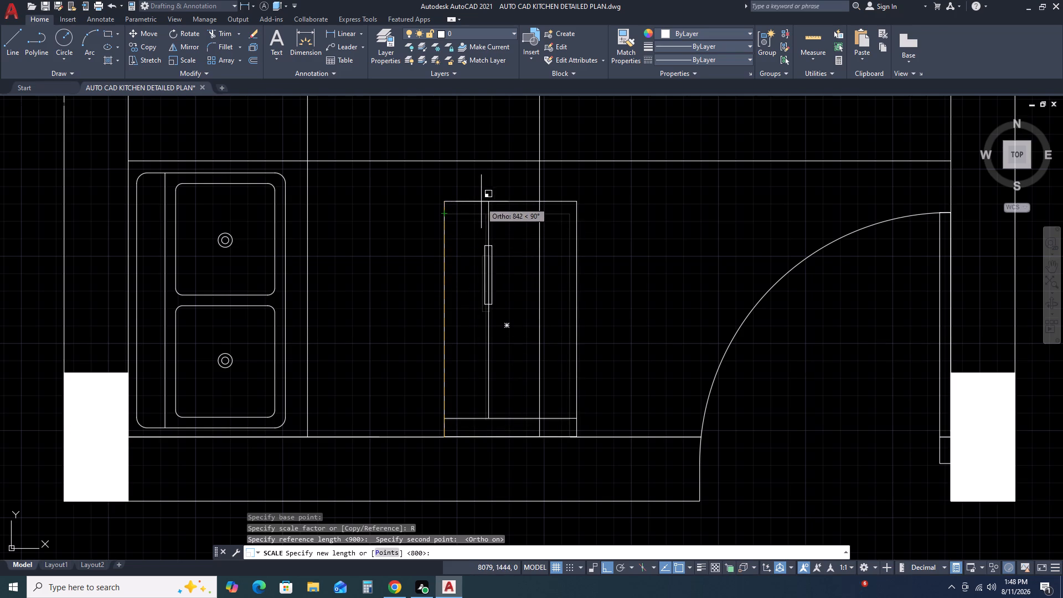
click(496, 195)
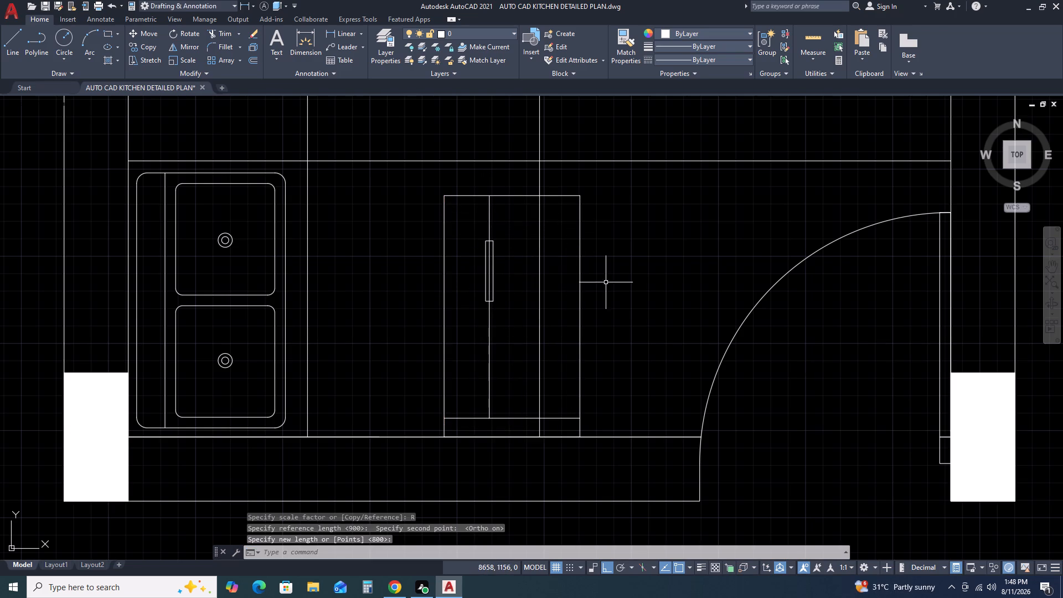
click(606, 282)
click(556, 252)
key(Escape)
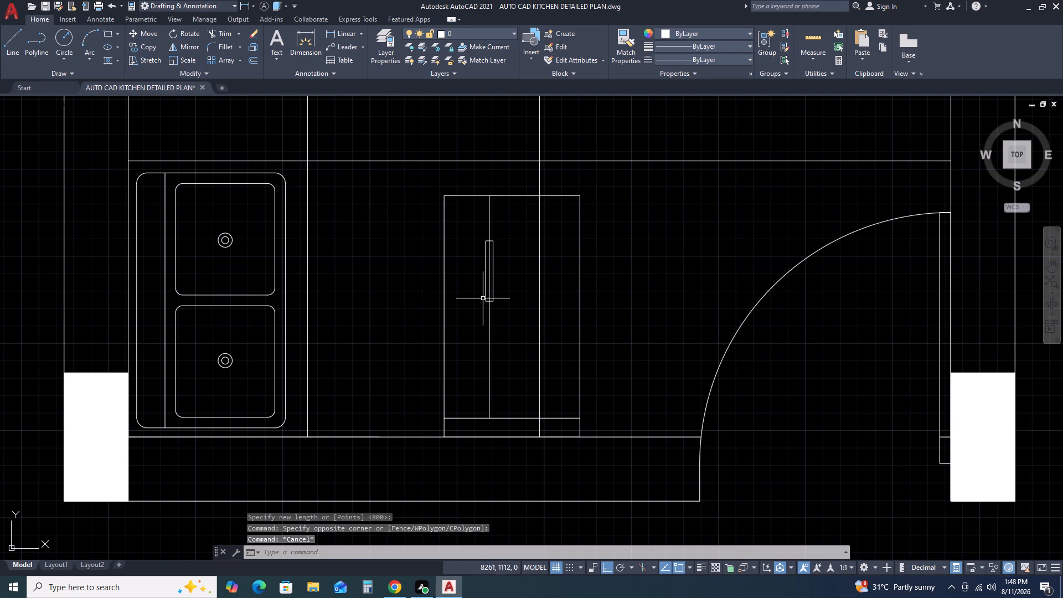
Scale the refrigerator block by reference from its lower-left corner, setting its side edge to 900 mm.
drag(523, 261, 508, 268)
click(374, 310)
text(SC)
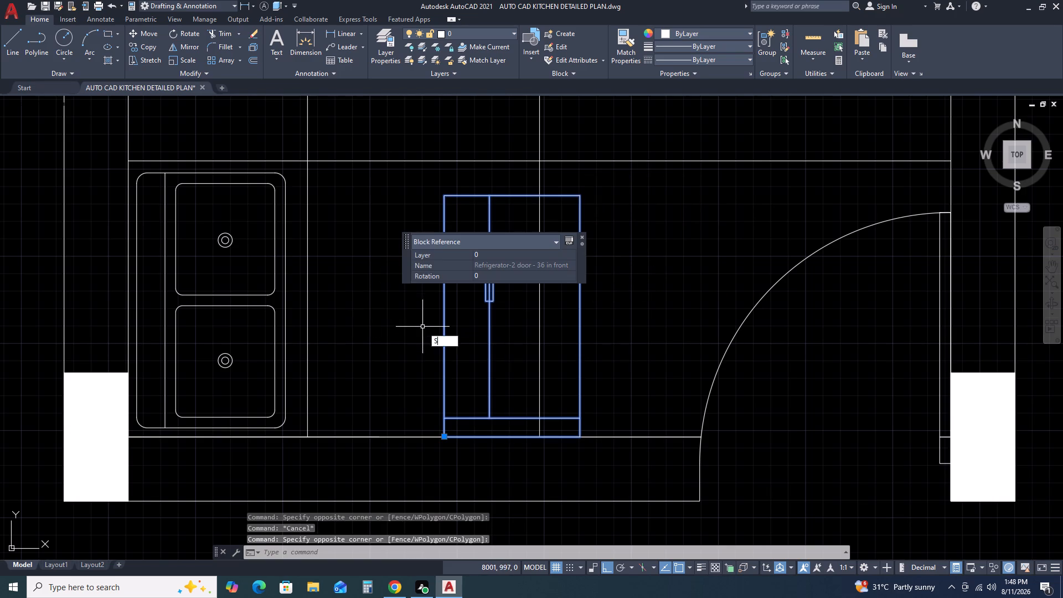
key(space)
click(442, 438)
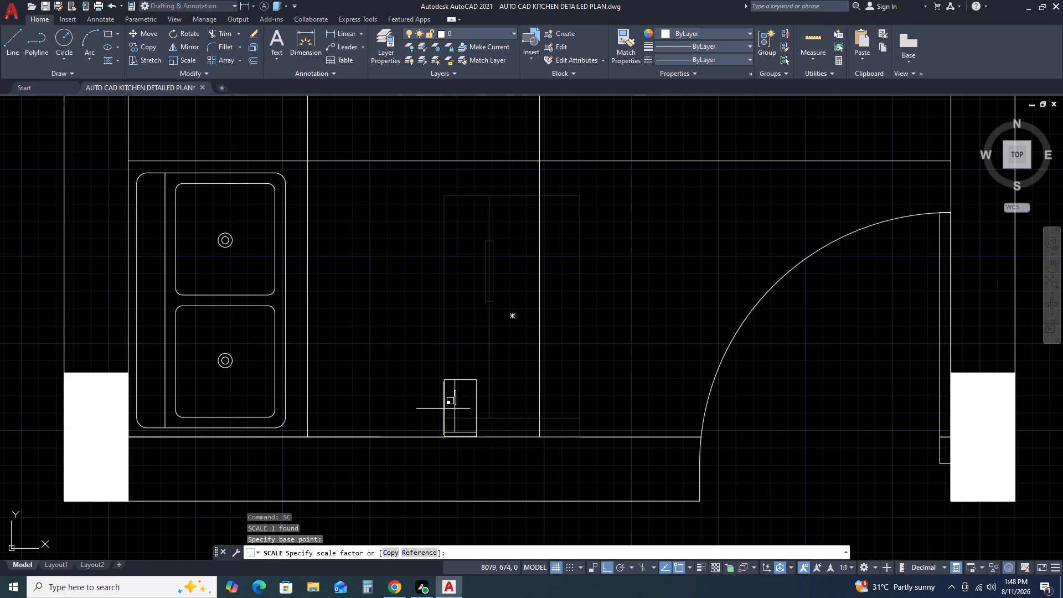
text(R)
key(space)
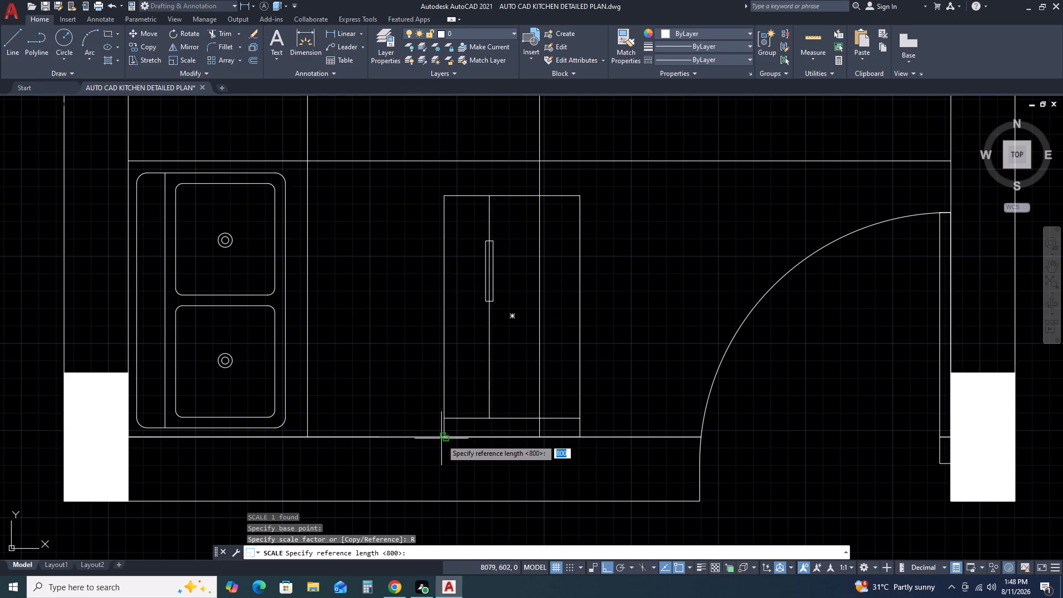
click(445, 436)
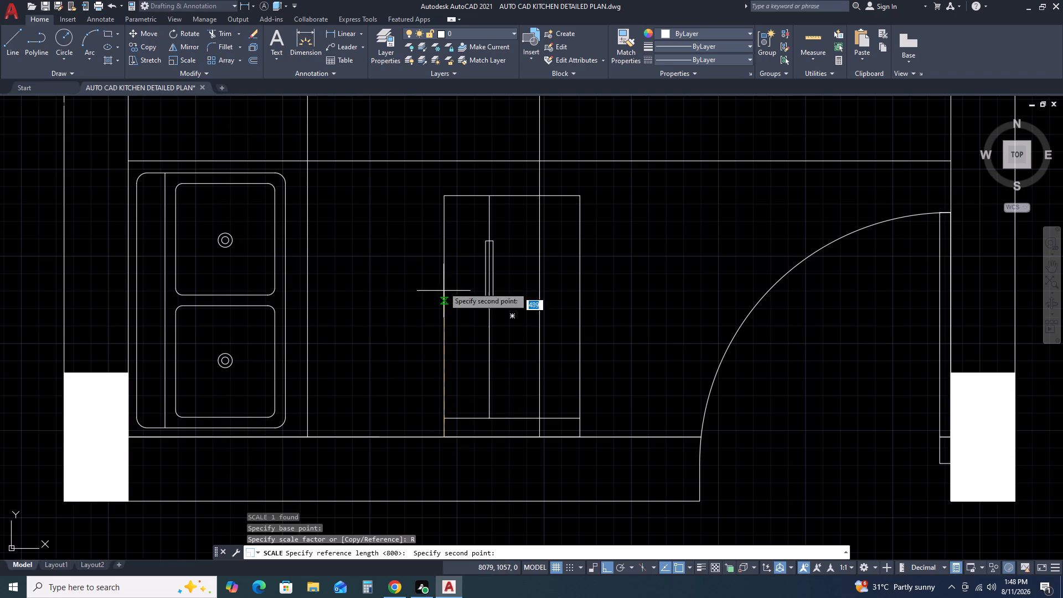
click(443, 192)
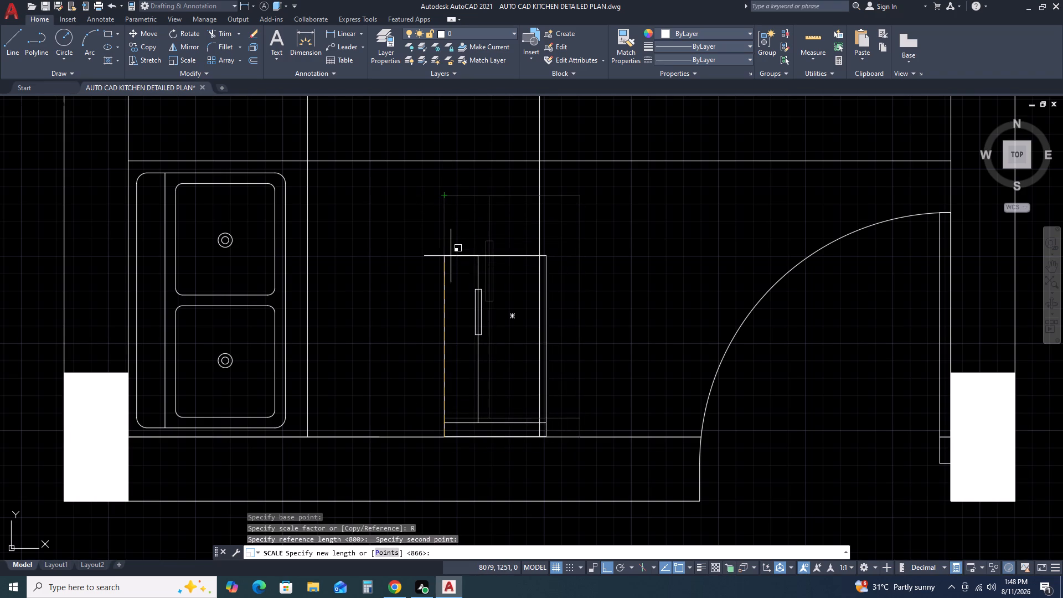
text(90)
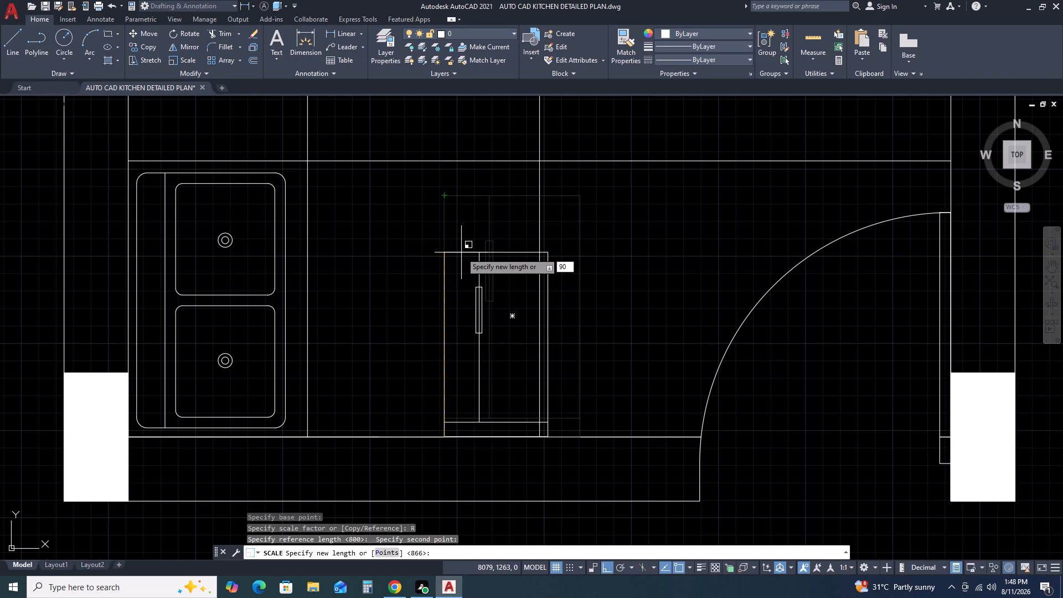
text(0)
key(space)
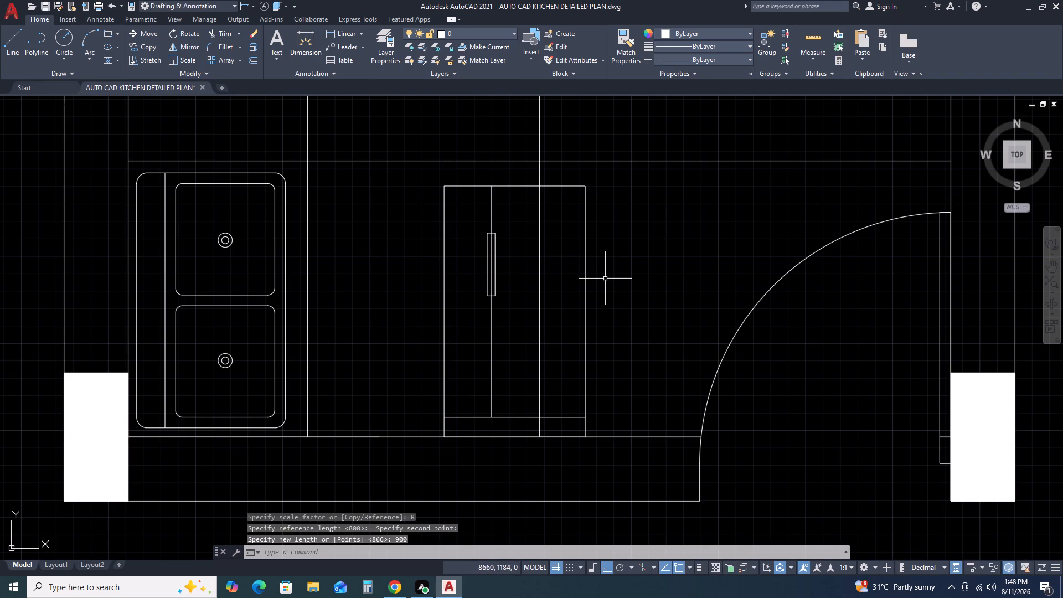
Move the refrigerator block by its bottom edge's midpoint onto the lower end of the vertical guide line at the bottom wall.
scroll(580, 352, down, 2)
scroll(576, 357, up, 1)
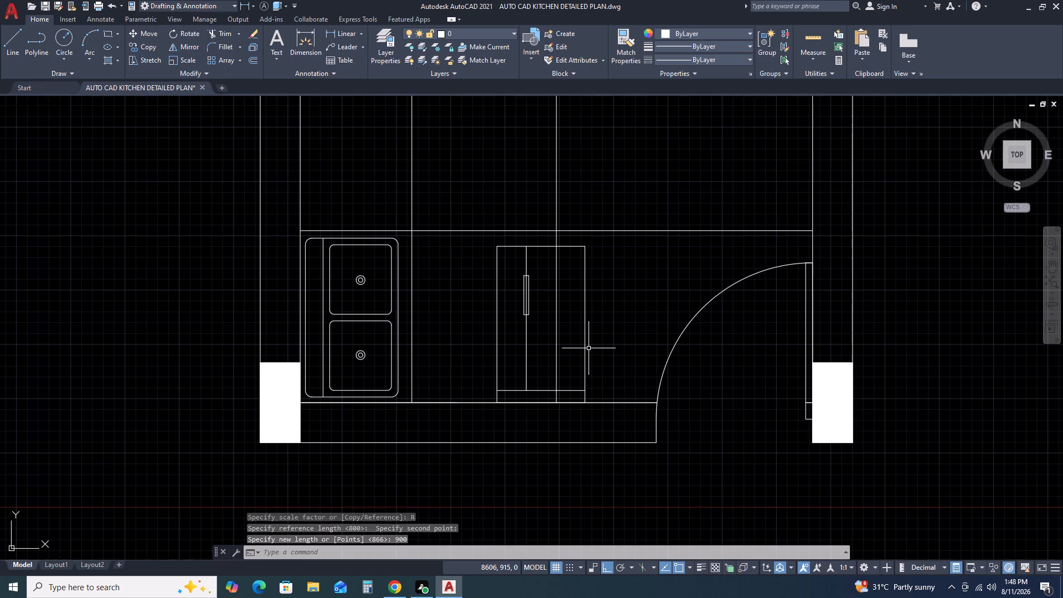
click(589, 348)
key(Escape)
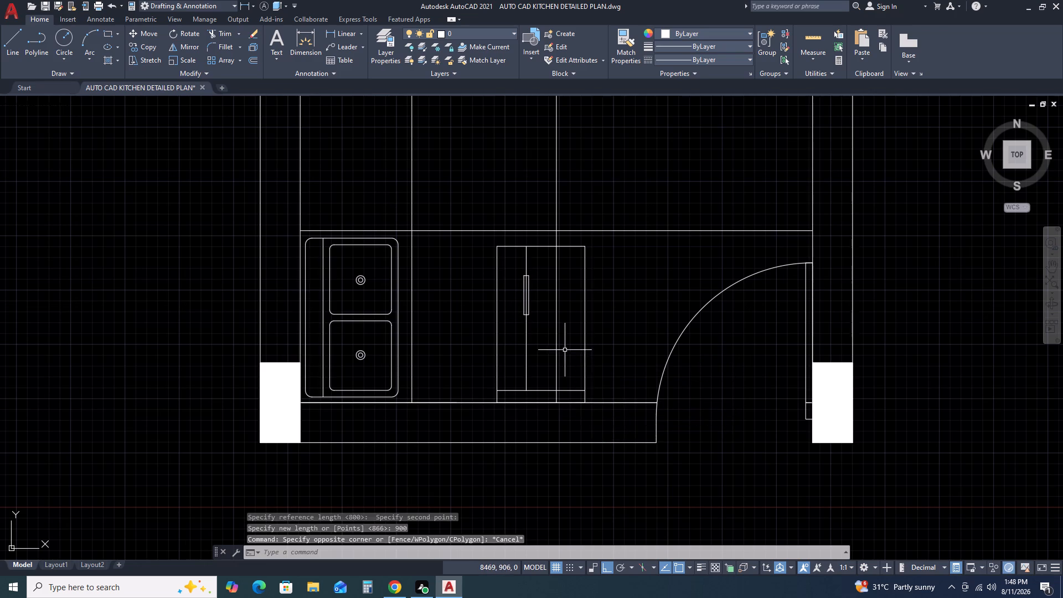
scroll(565, 397, up, 5)
scroll(637, 417, up, 4)
scroll(638, 409, down, 5)
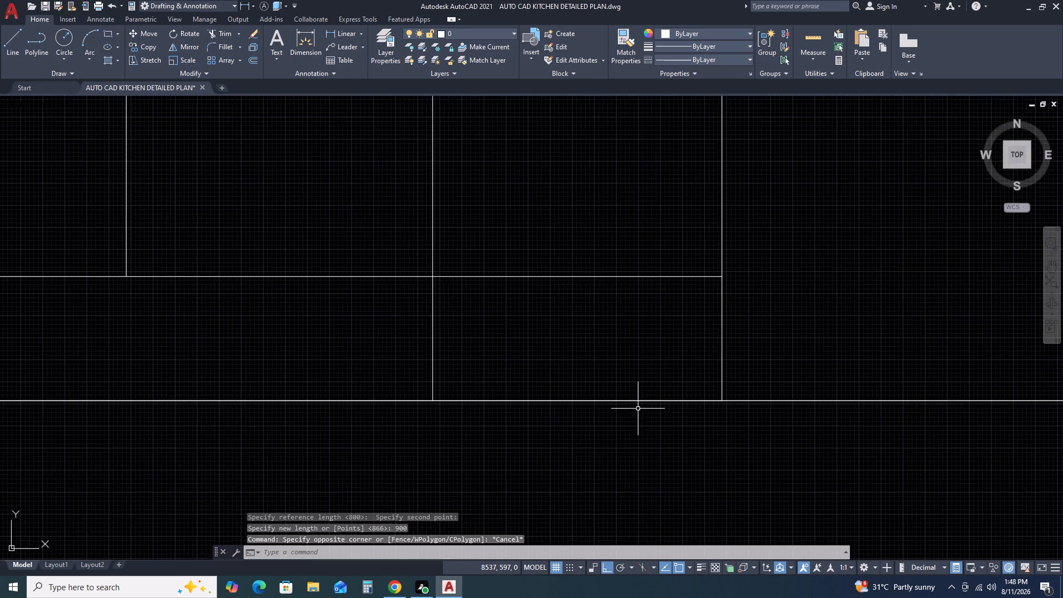
scroll(638, 409, down, 5)
click(646, 355)
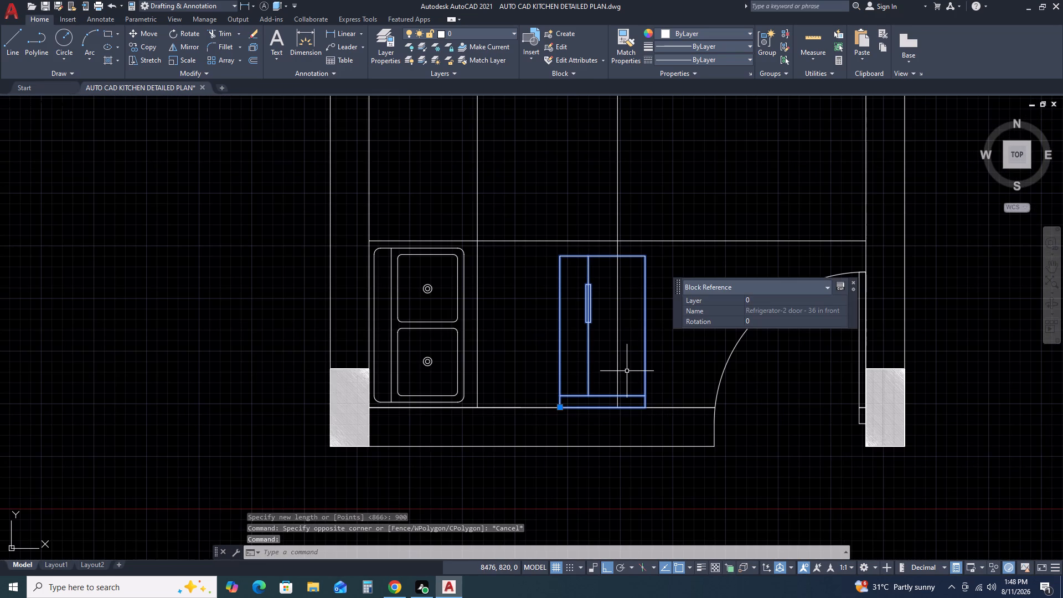
text(M)
key(space)
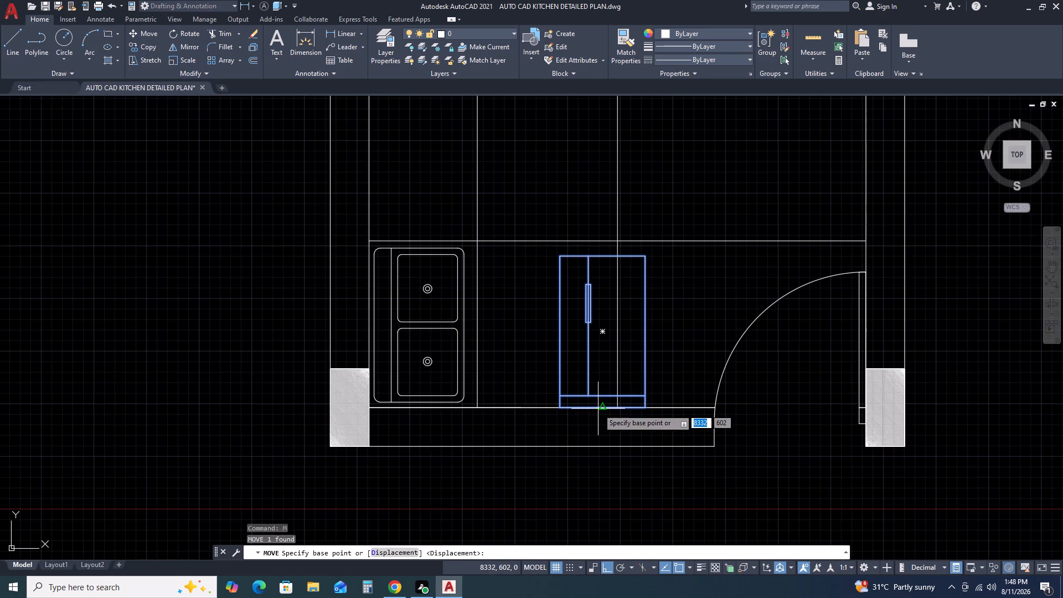
click(600, 408)
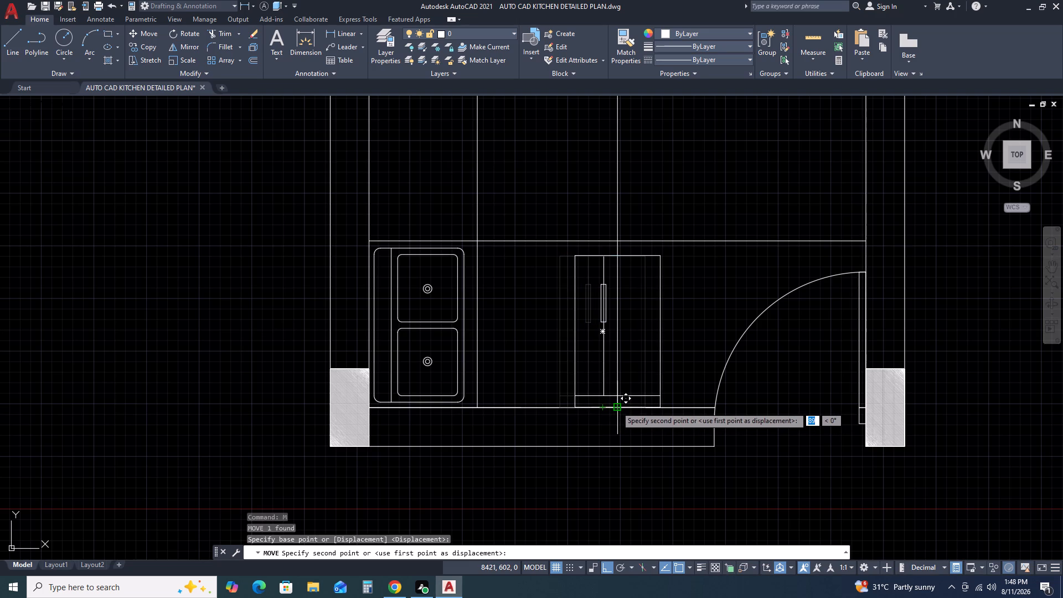
click(616, 406)
key(Escape)
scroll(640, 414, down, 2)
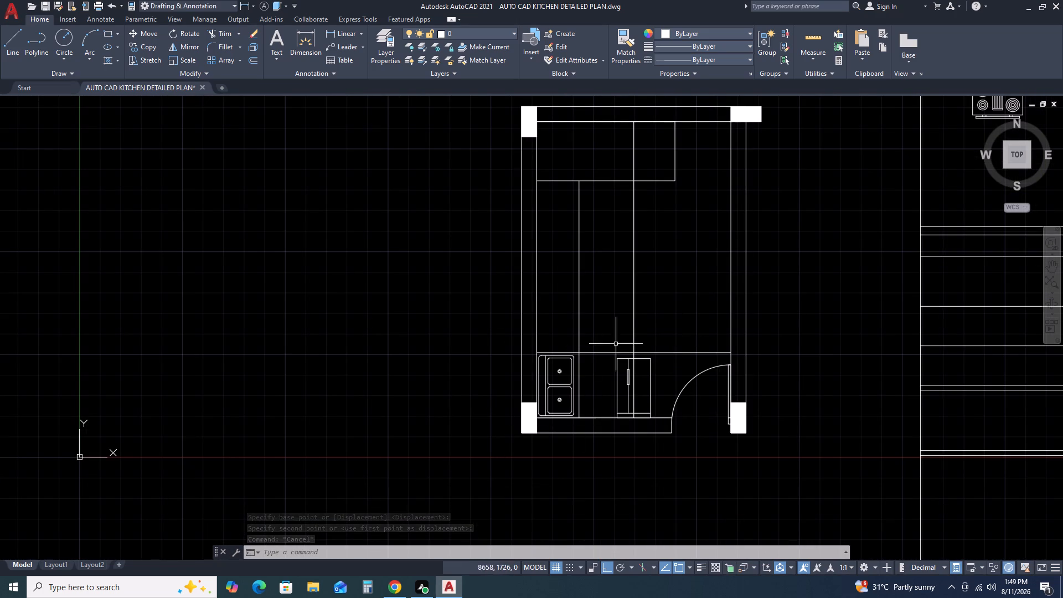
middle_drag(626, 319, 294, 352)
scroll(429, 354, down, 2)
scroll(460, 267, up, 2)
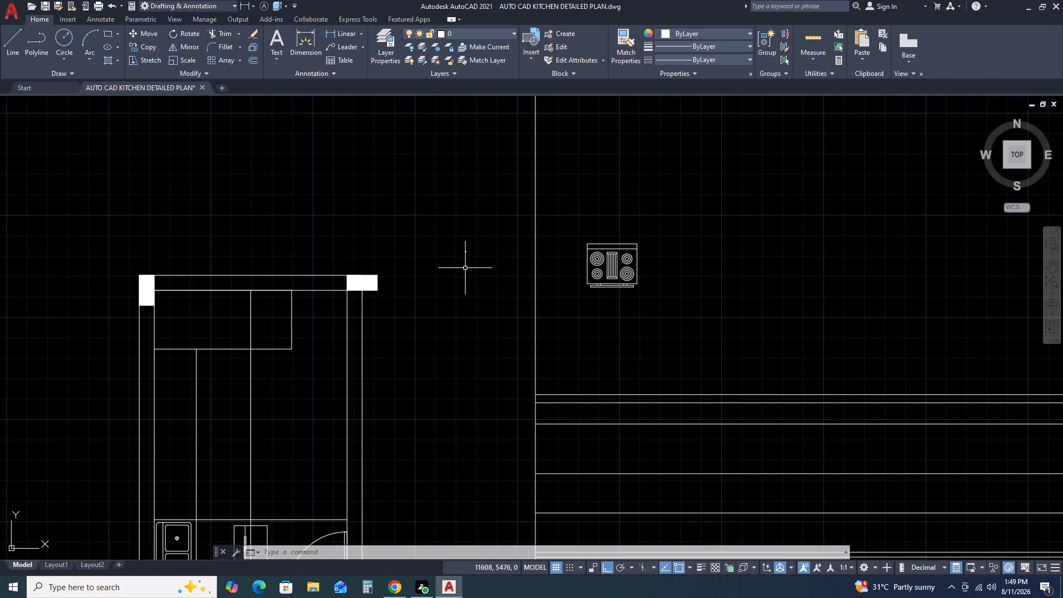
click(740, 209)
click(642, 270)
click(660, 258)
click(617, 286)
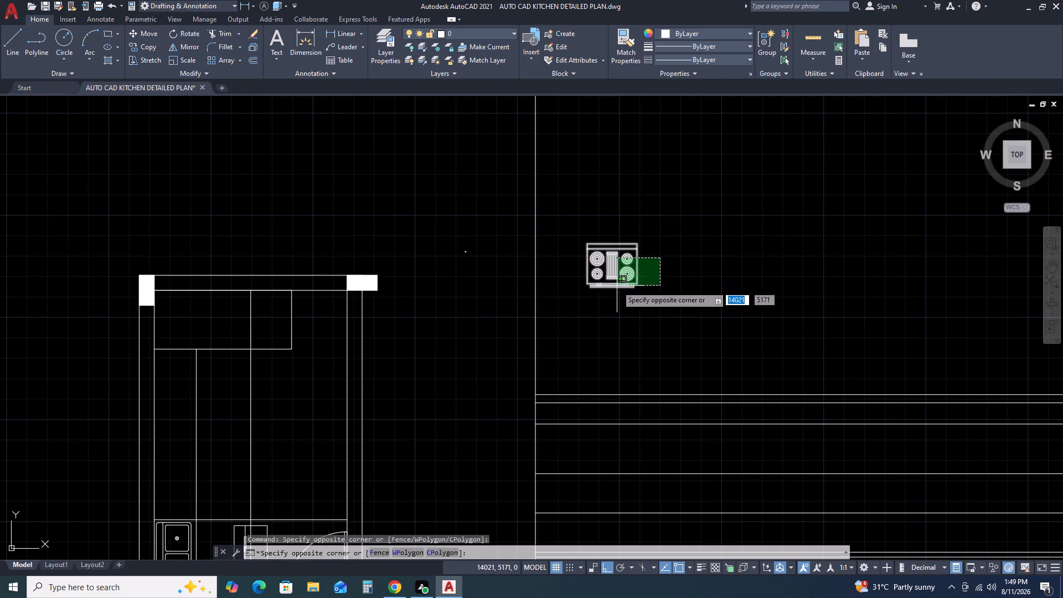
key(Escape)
Delete the long vertical guide line through the room and the overlapping line on the top wall's inner edge above the counter.
click(257, 320)
click(239, 322)
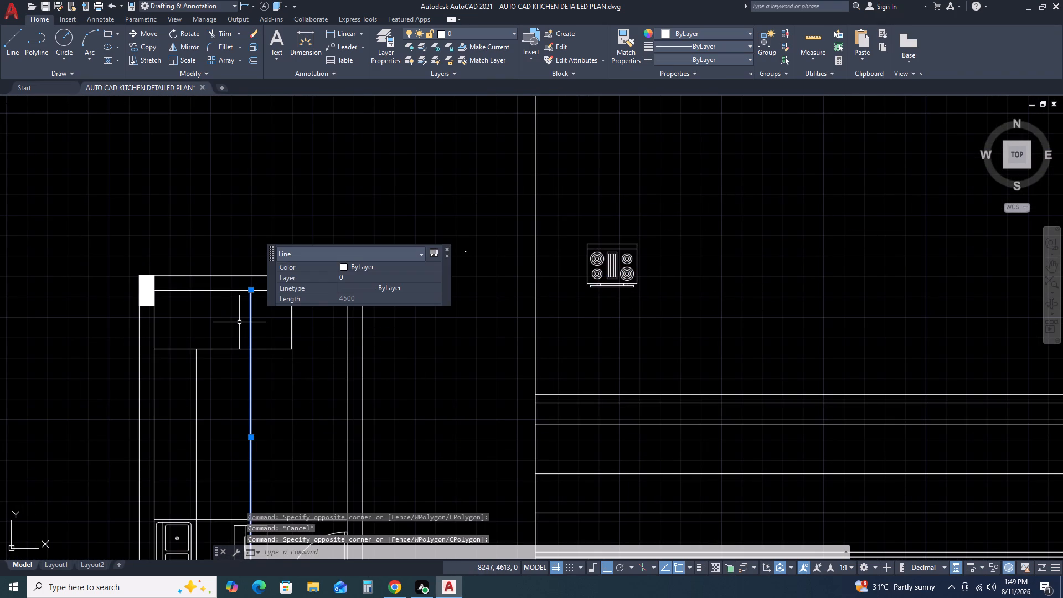
key(Delete)
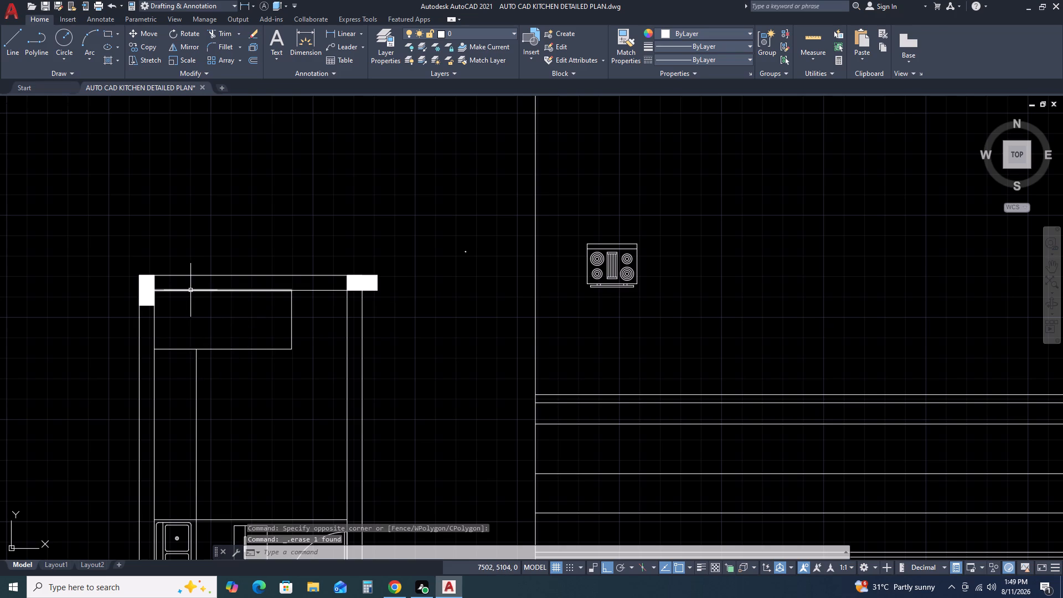
click(190, 290)
key(Delete)
Move the range block from outside the plan into the counter rectangle below the top wall.
scroll(442, 319, down, 1)
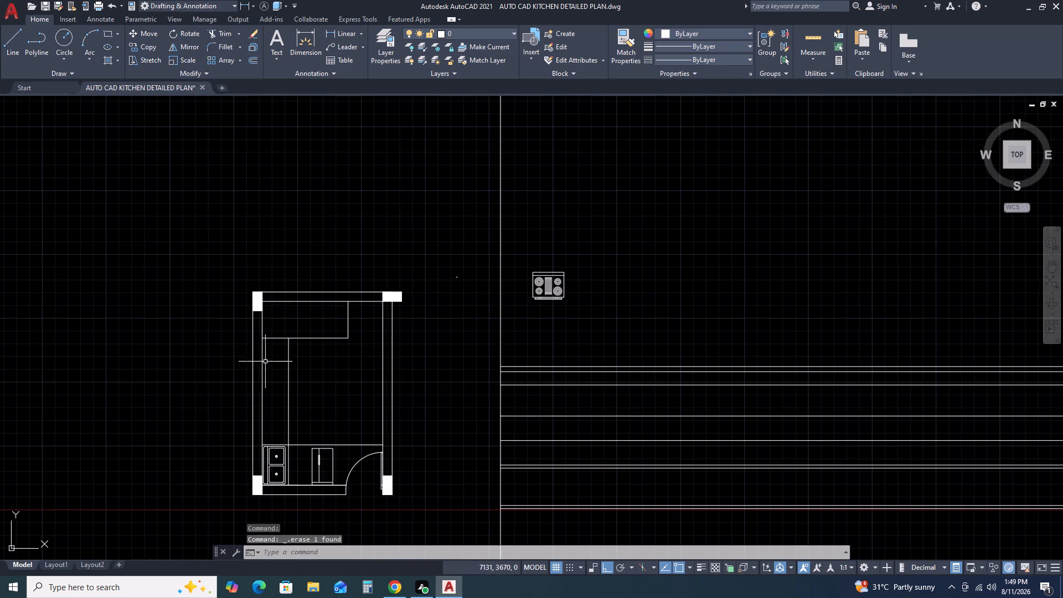
scroll(475, 309, up, 2)
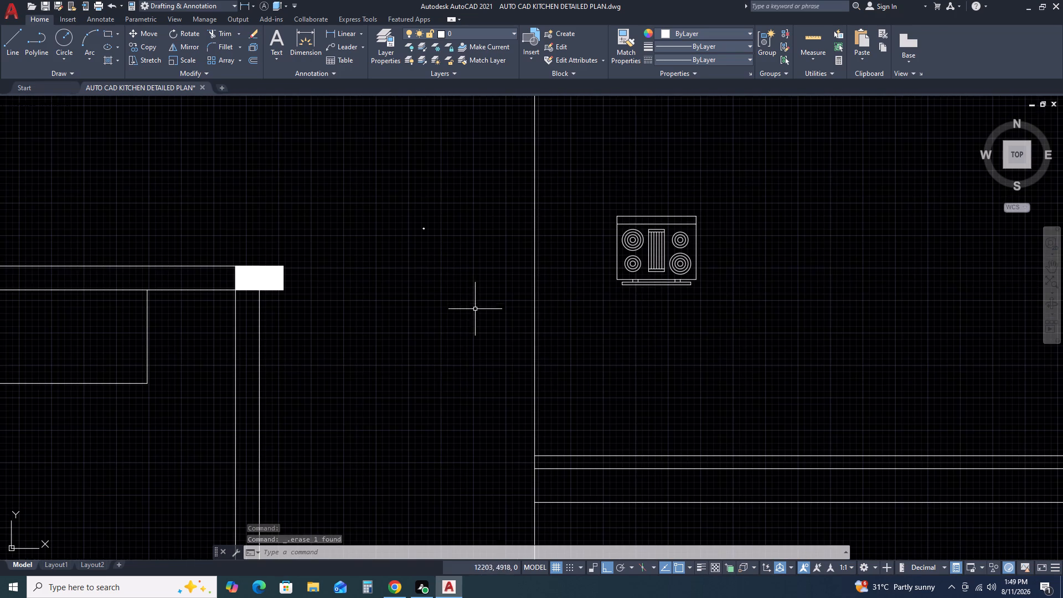
drag(807, 245, 785, 249)
click(663, 323)
text(M)
key(space)
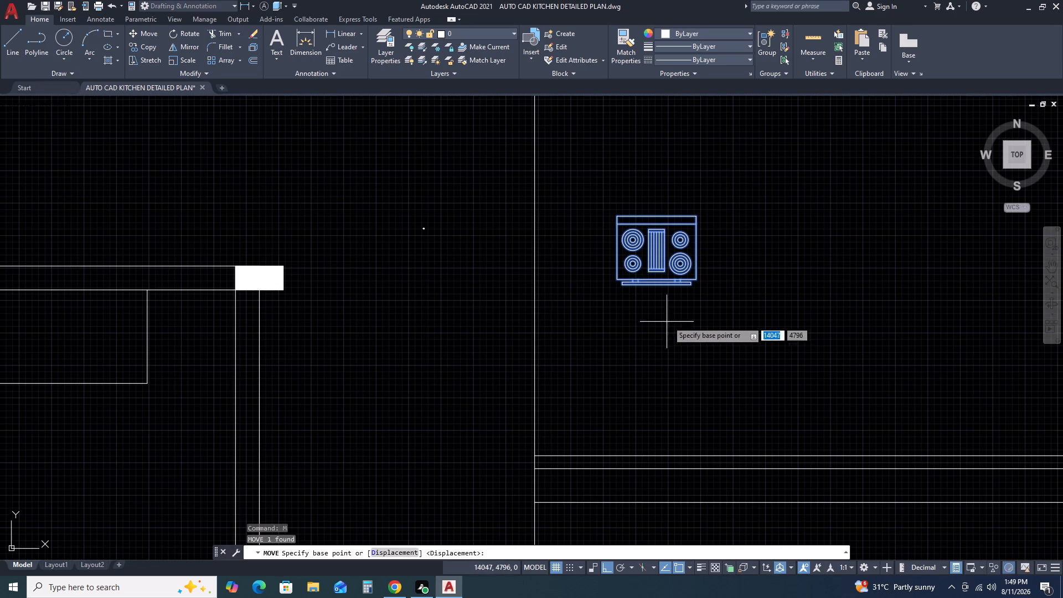
click(668, 321)
key(F8)
scroll(386, 427, down, 3)
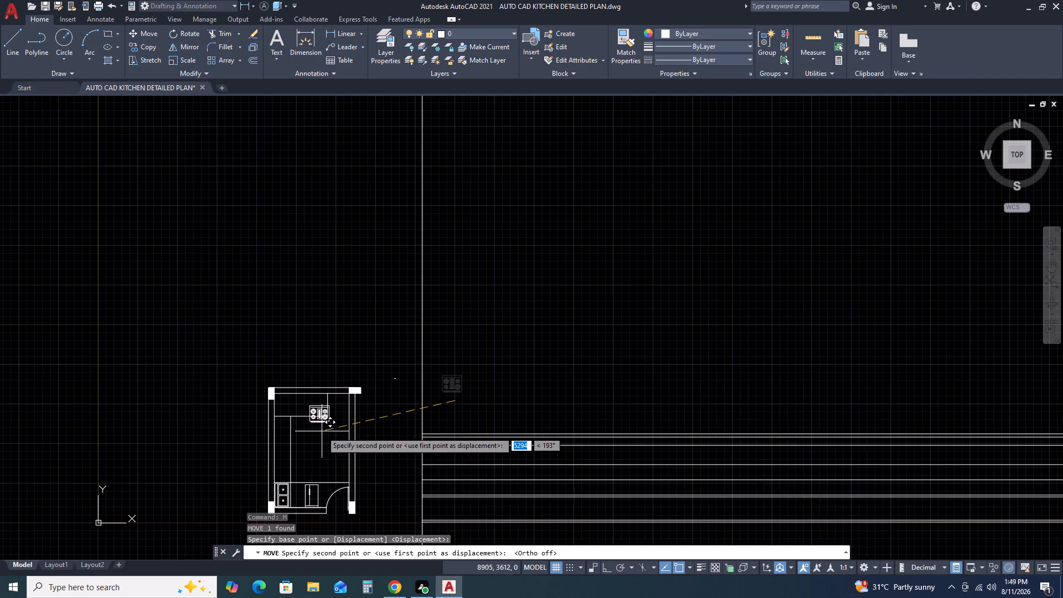
scroll(320, 430, up, 3)
scroll(298, 389, up, 2)
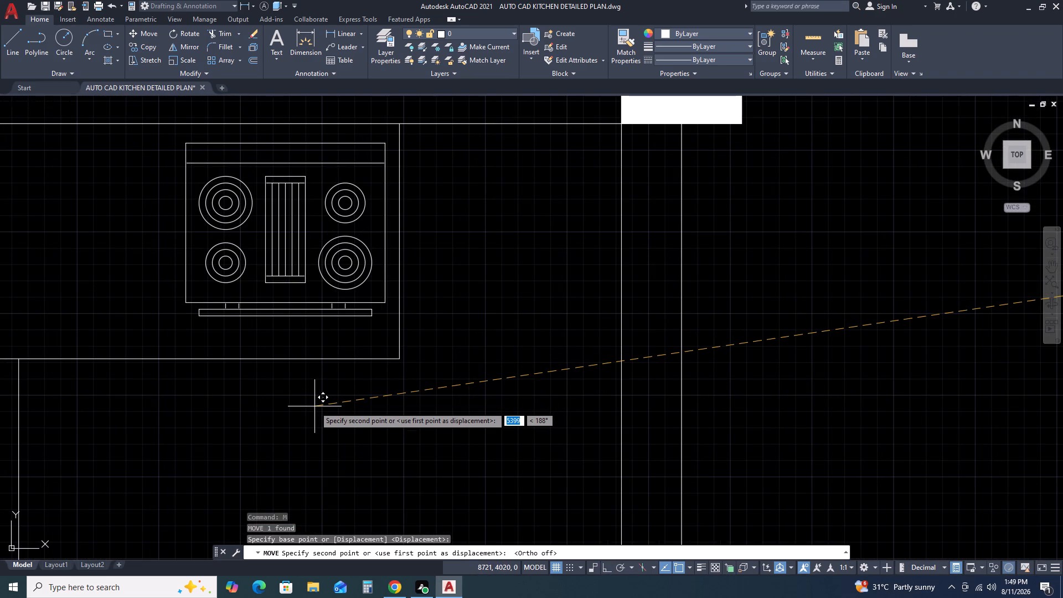
click(230, 421)
scroll(463, 383, down, 2)
middle_drag(330, 400, 552, 358)
middle_click(557, 353)
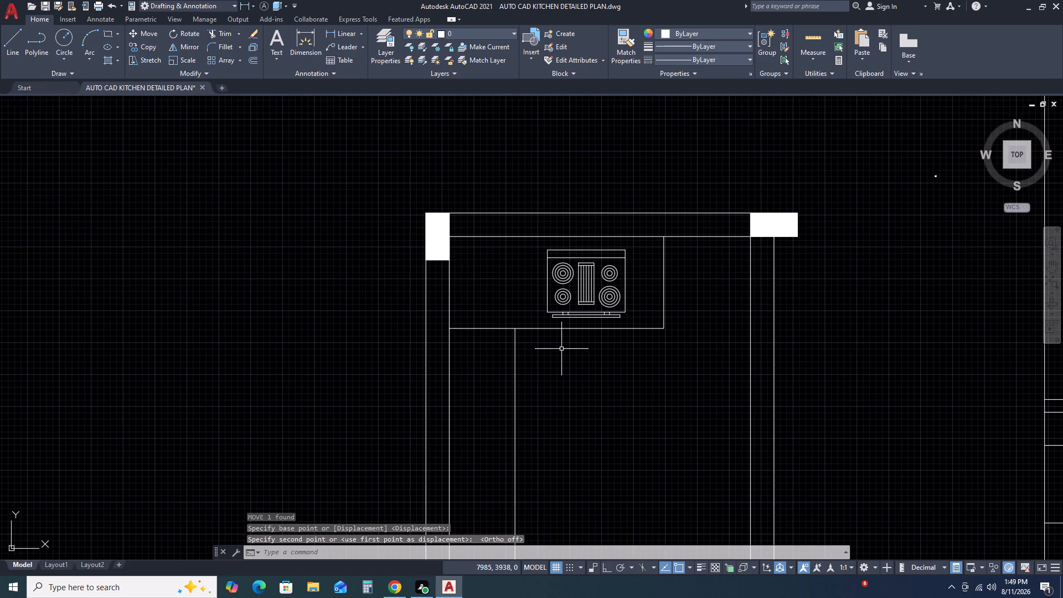
scroll(594, 364, down, 1)
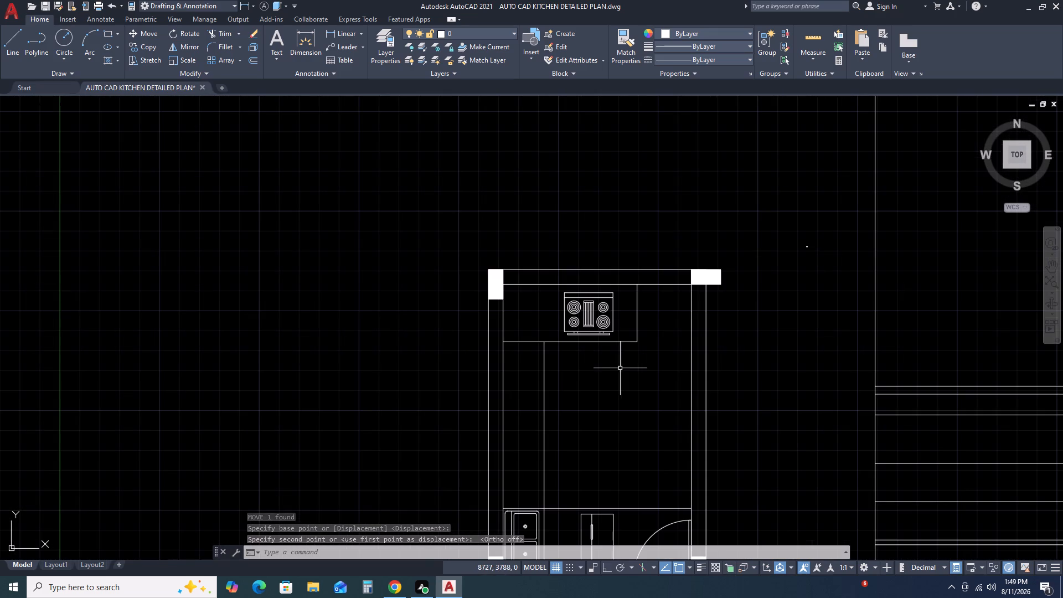
Scale up the tiny Fan block outside the plan from its insertion point, sizing it freehand.
click(819, 215)
click(792, 249)
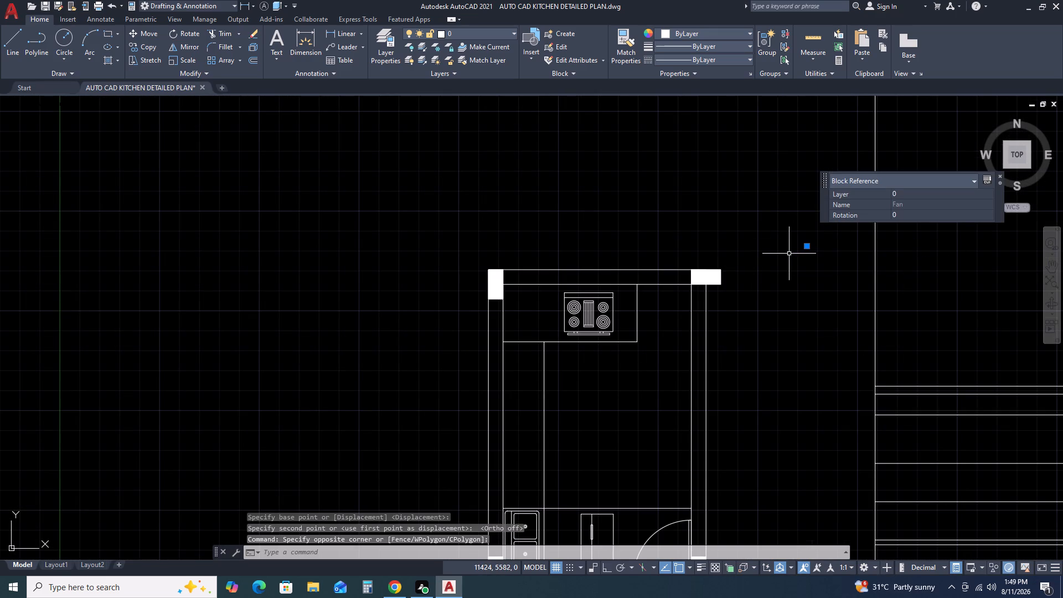
key(s)
text(C)
key(space)
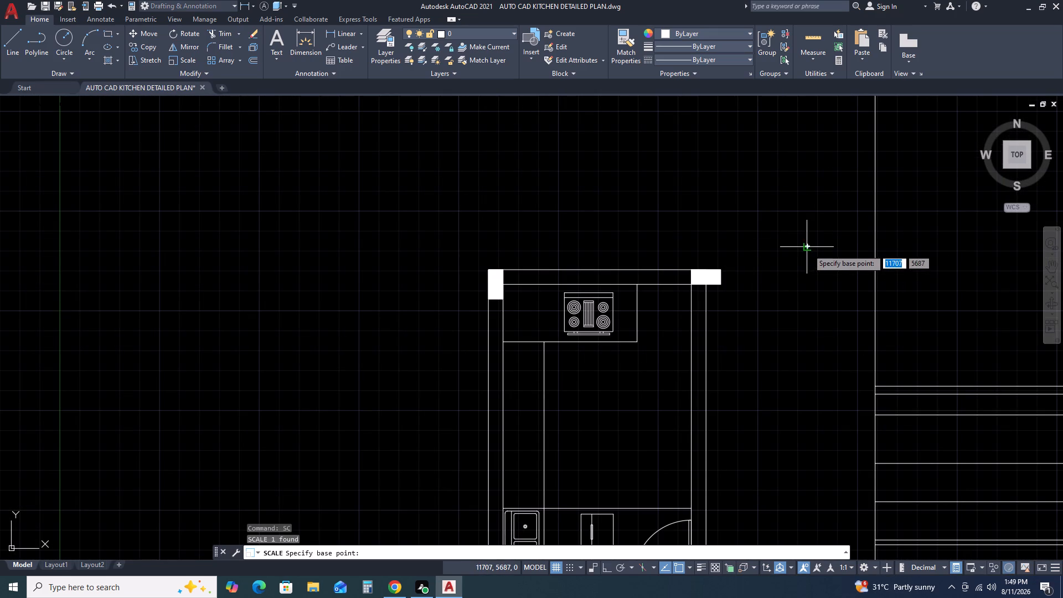
click(808, 249)
click(804, 273)
Move the Fan block by its centre onto the top wall above the range.
drag(818, 262, 816, 256)
click(796, 229)
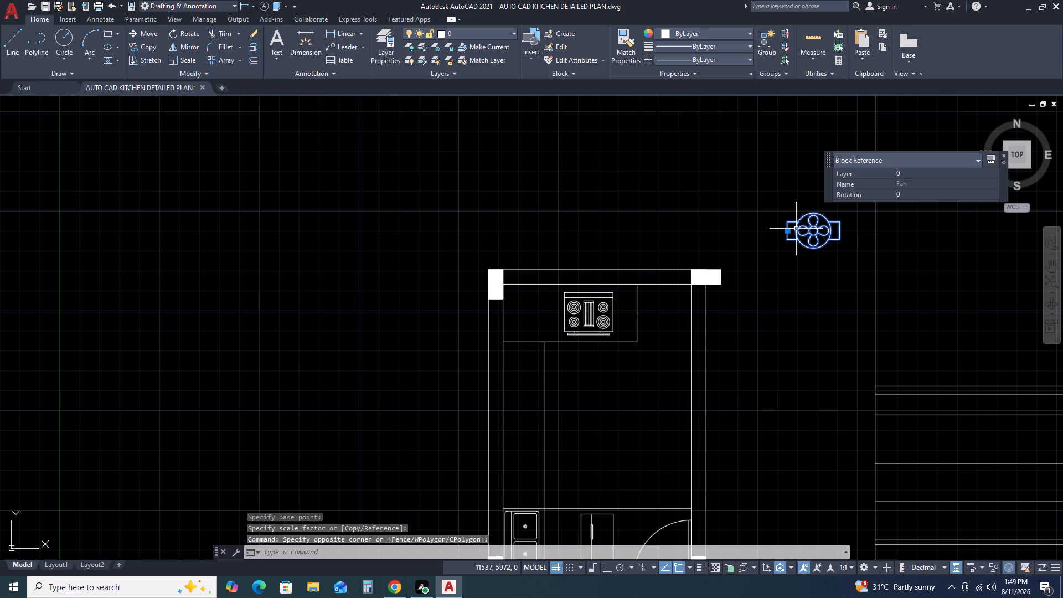
text(M)
key(space)
click(813, 230)
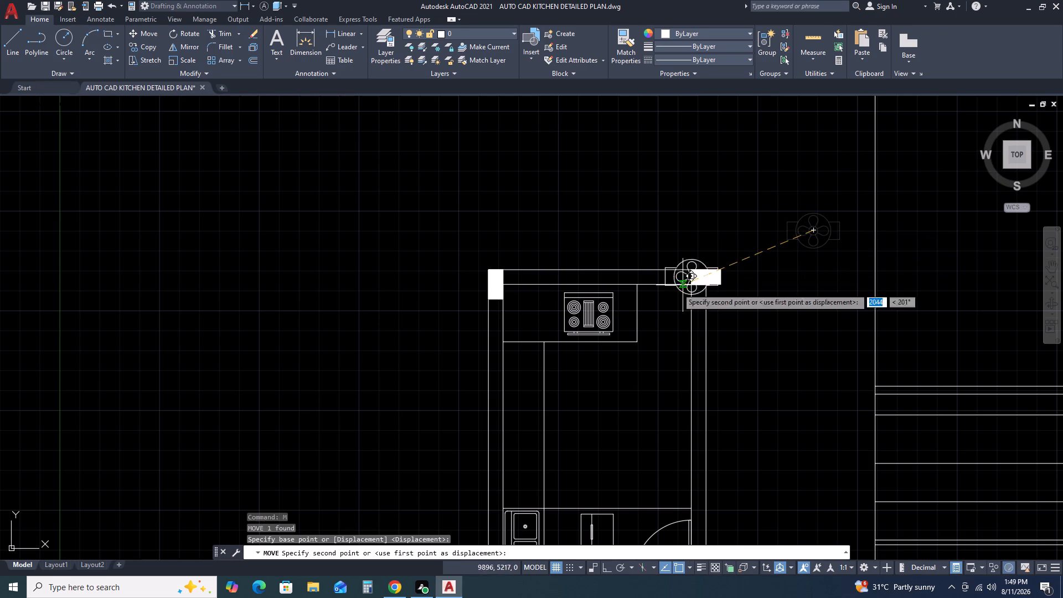
scroll(564, 306, up, 2)
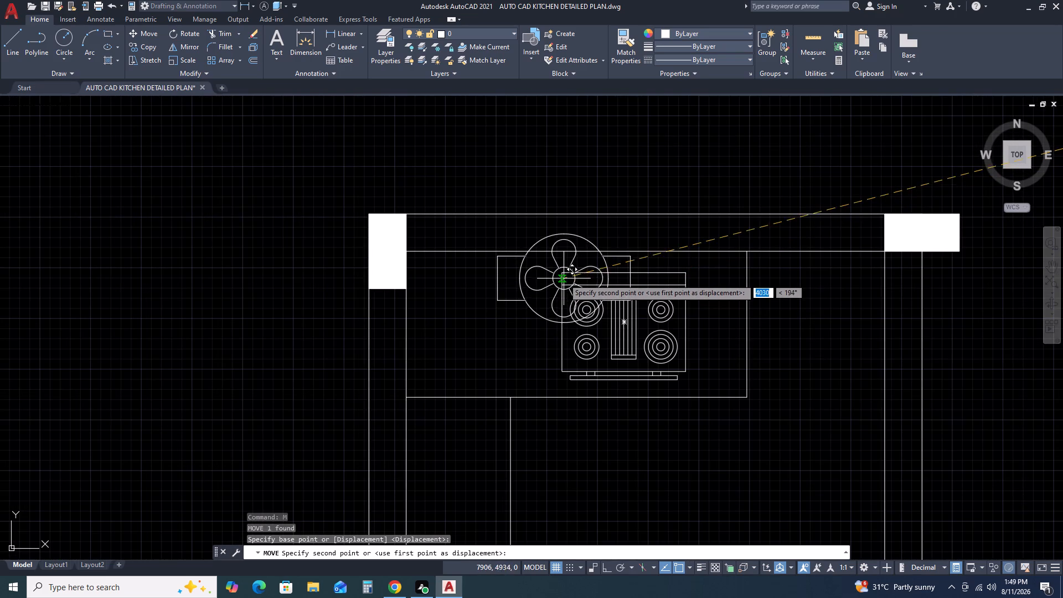
click(585, 228)
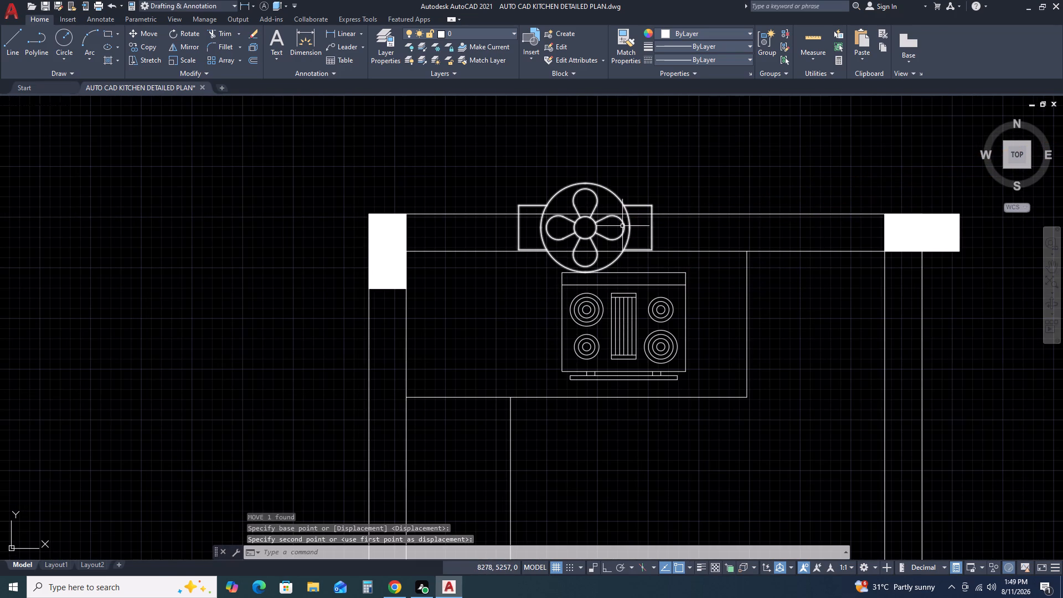
Scale the Fan block down about its centre, freehand, so its side housing is narrower than the wall thickness.
click(622, 226)
key(s)
text(C)
key(space)
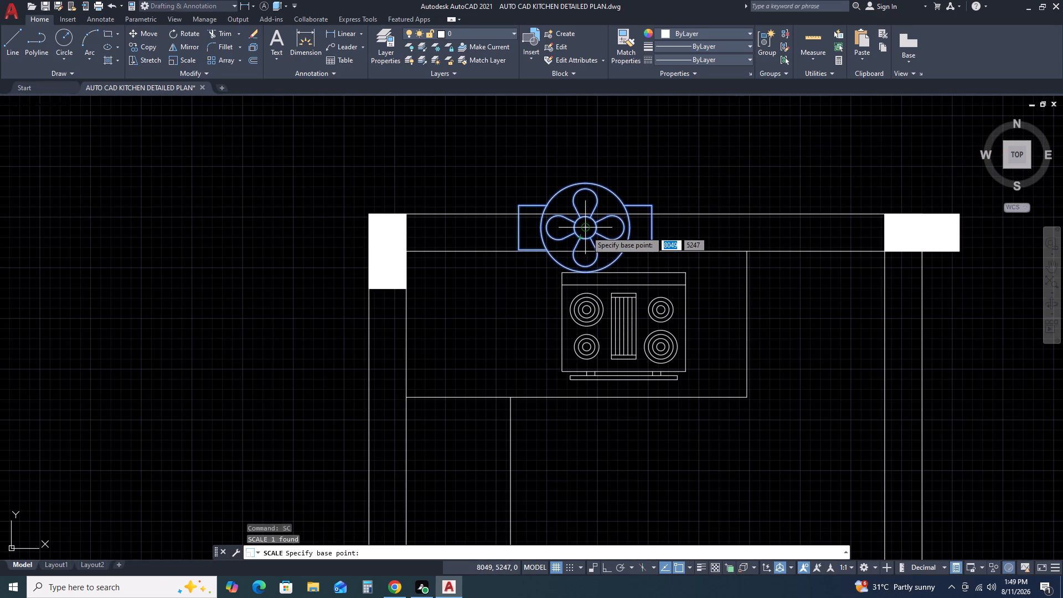
click(586, 231)
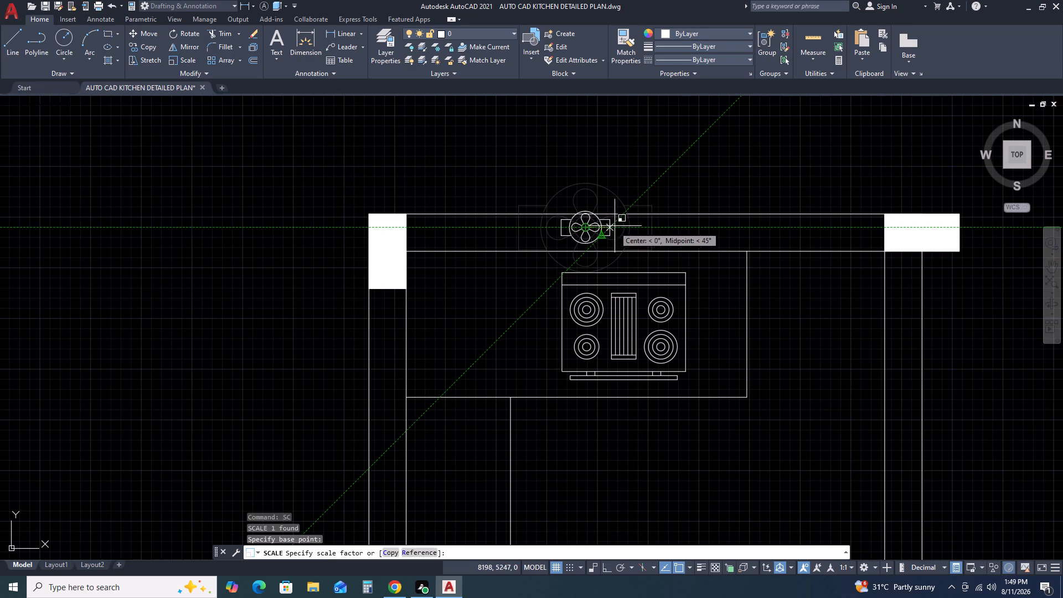
click(625, 223)
Move the Fan block slightly by its centre to sit midway between the top wall's two lines.
click(620, 231)
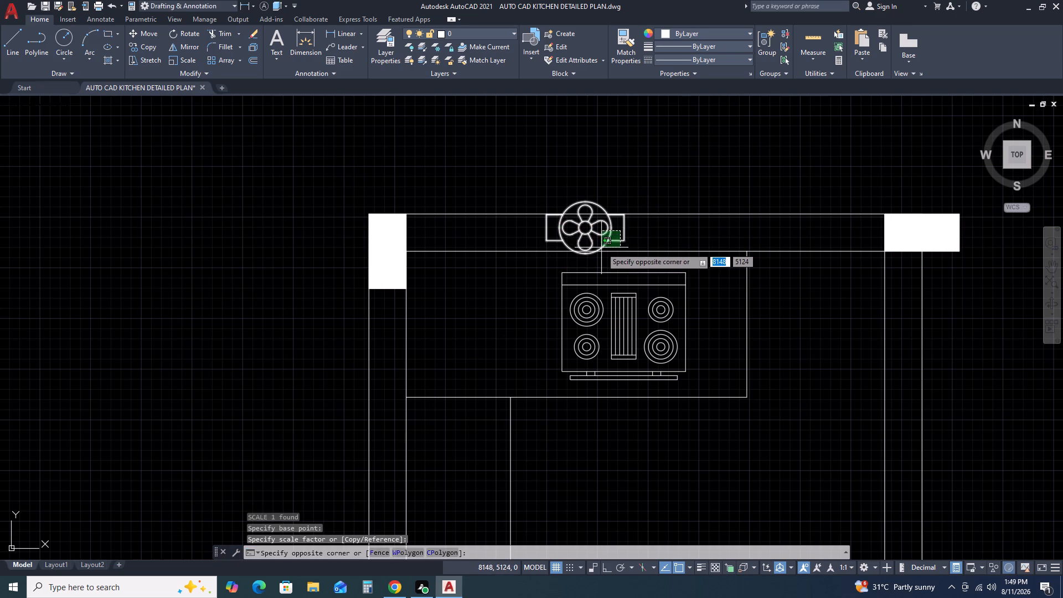
click(601, 248)
text(M)
key(space)
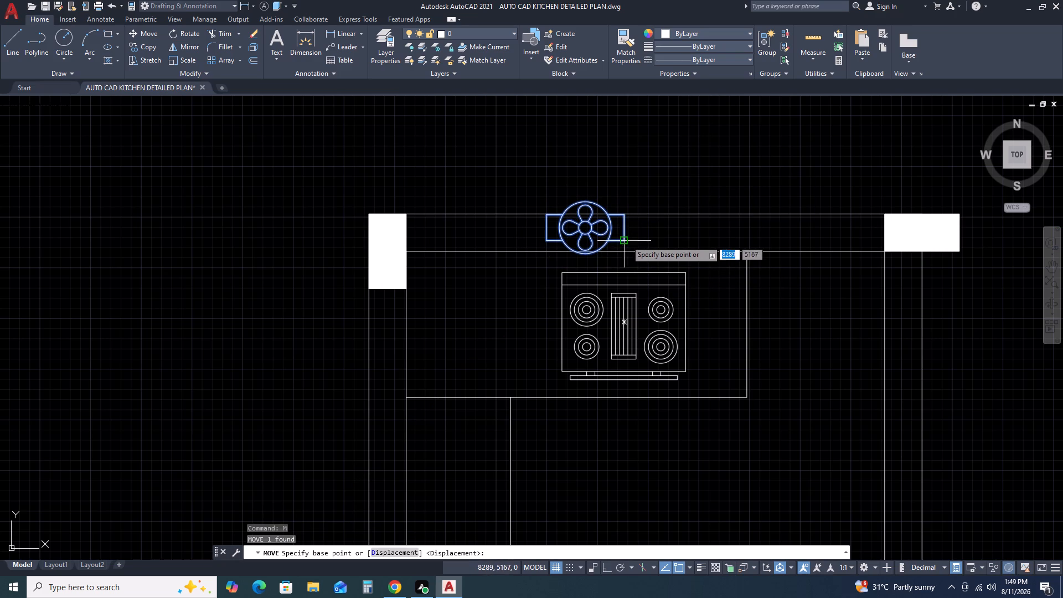
click(584, 230)
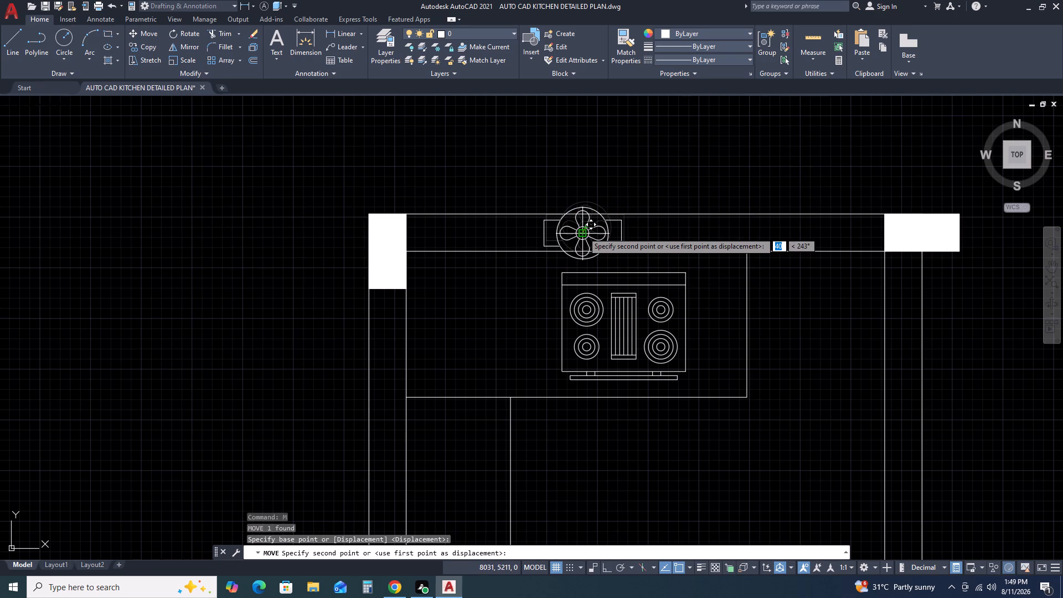
click(583, 232)
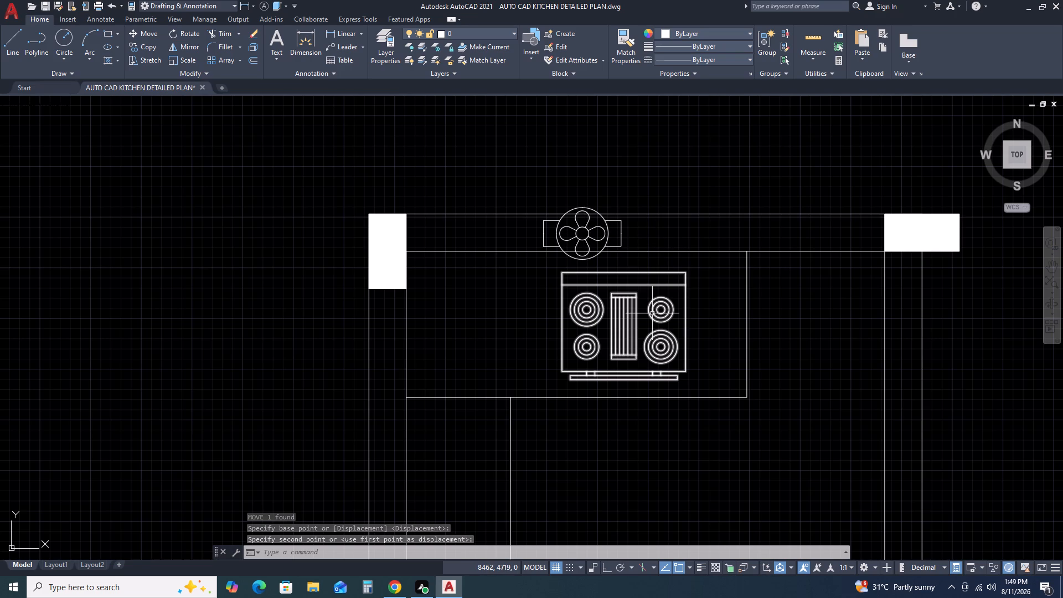
Draw lines across the top wall at the counter's right edge and just right of the fan, deleting the segment joining them on the outer edge.
text(L)
key(space)
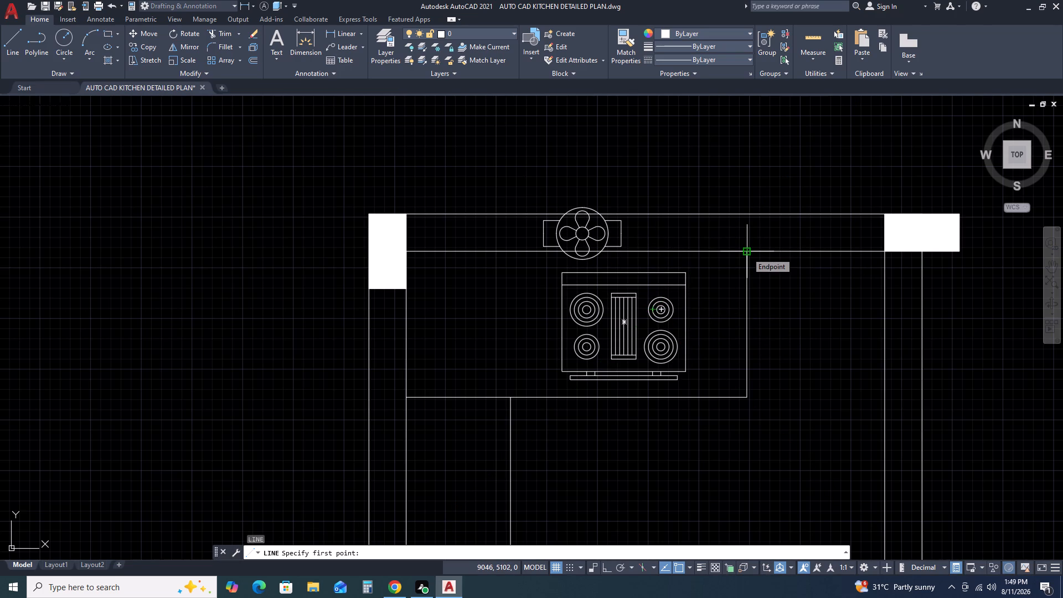
click(747, 252)
click(746, 213)
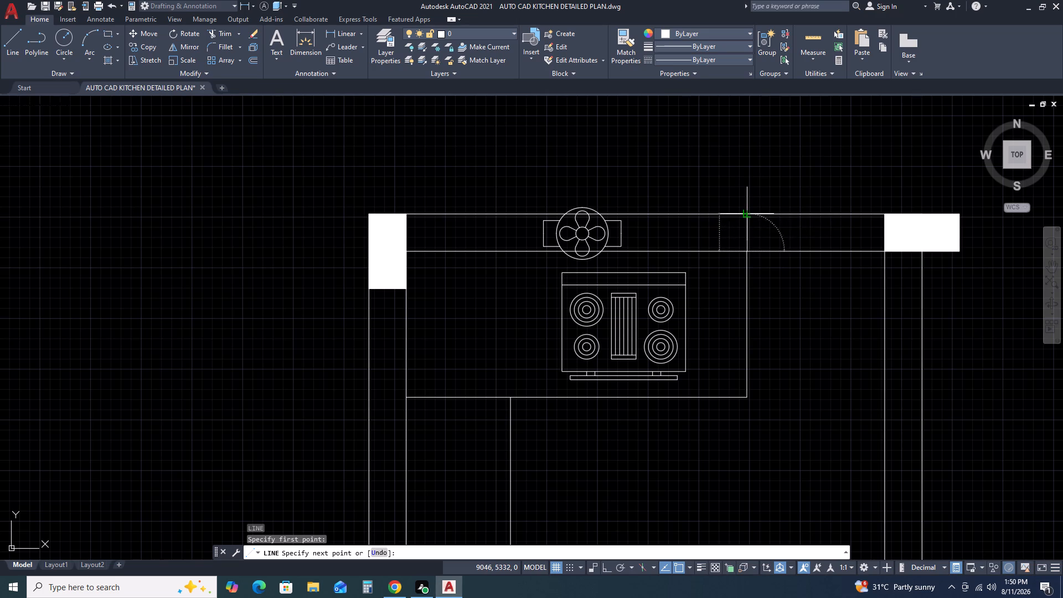
click(628, 214)
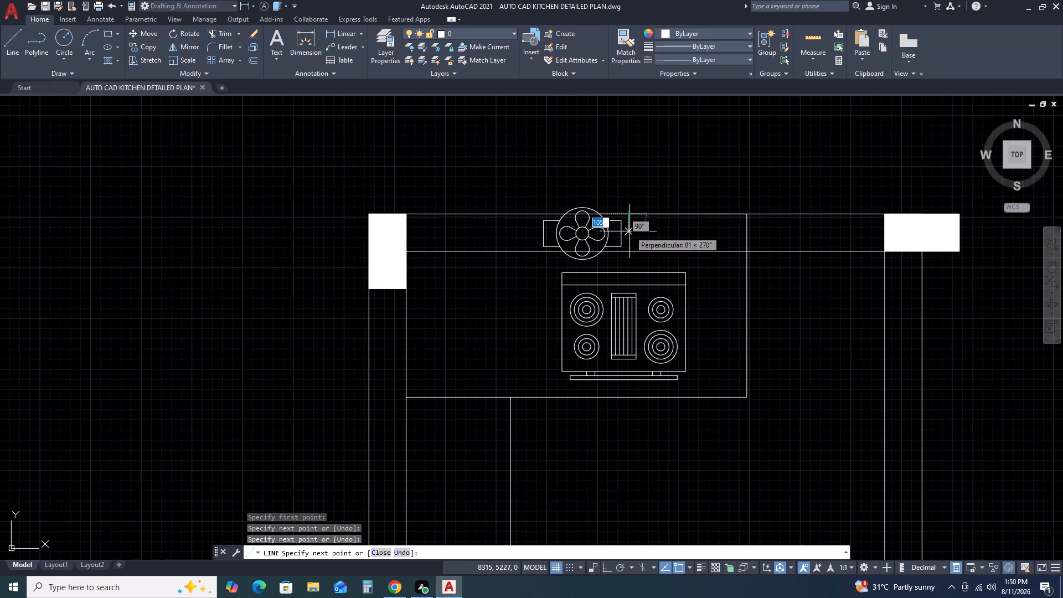
click(631, 255)
key(Escape)
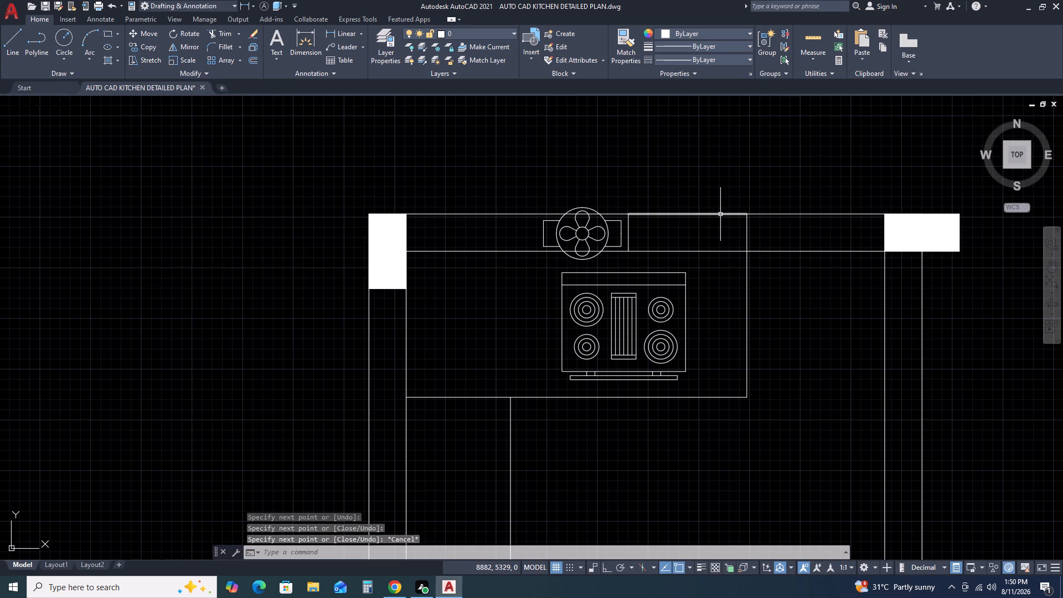
click(720, 214)
key(Delete)
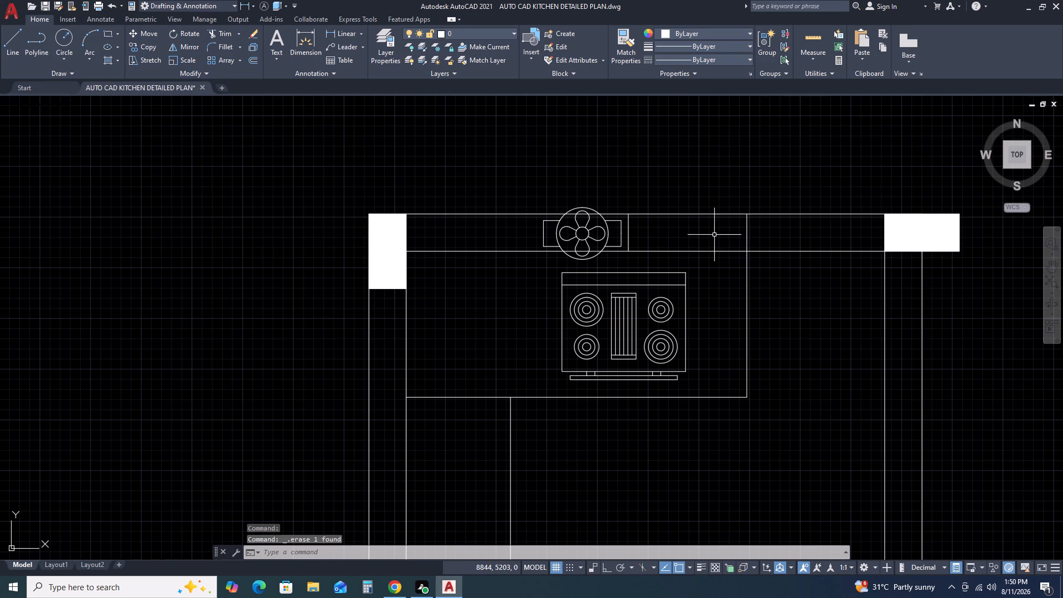
Trim both top wall lines between the counter's end line and the upper-right column to form an opening.
text(TR)
key(space)
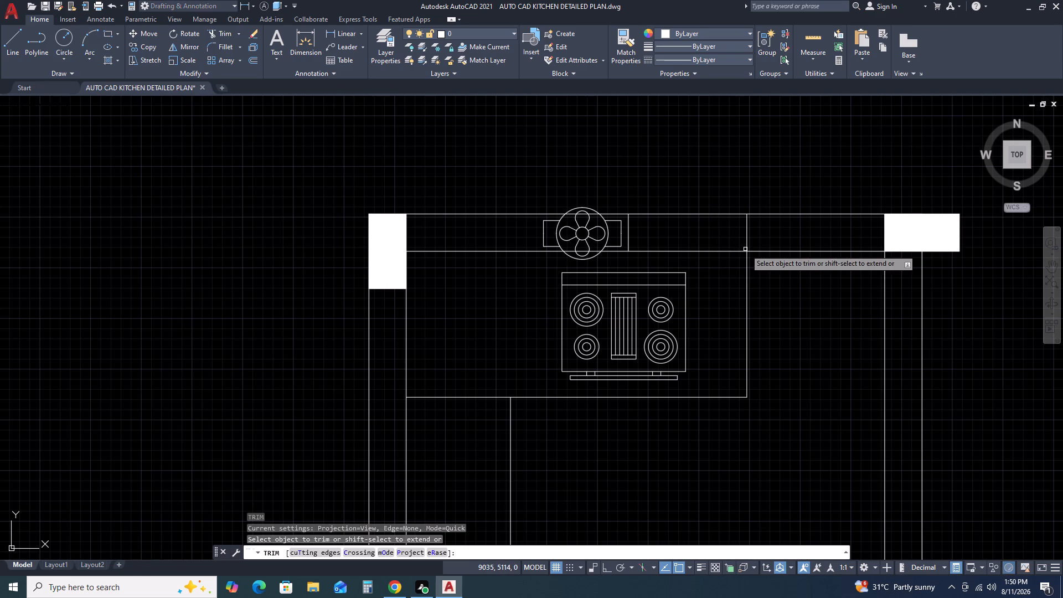
drag(792, 286, 793, 271)
click(772, 138)
key(Escape)
Mirror the bottom door about a horizontal axis through the right wall's midpoint into the top opening, keeping the original door.
scroll(791, 325, down, 3)
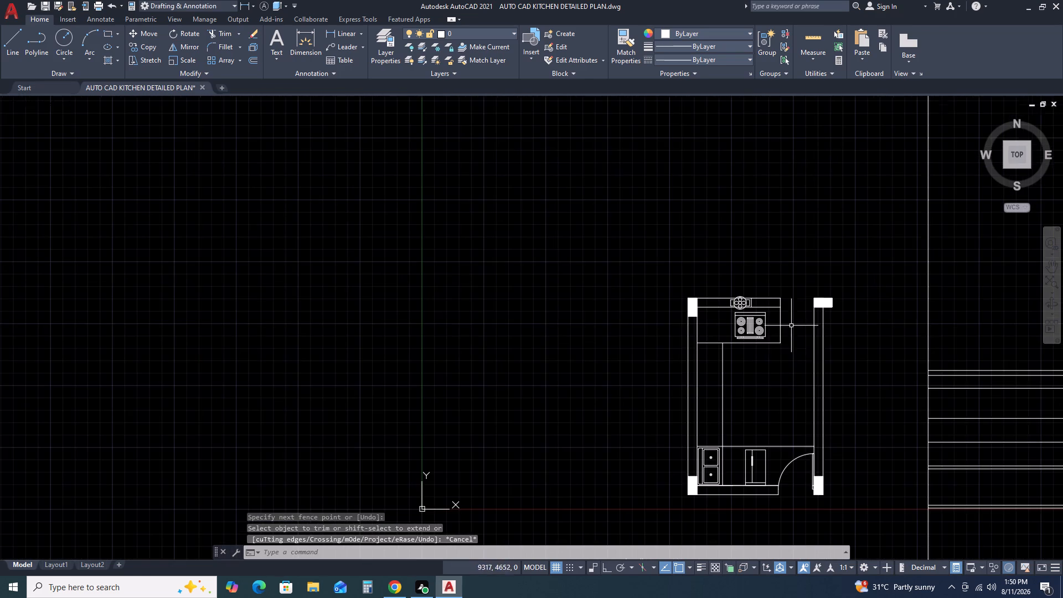
middle_drag(819, 491, 768, 369)
scroll(758, 343, down, 1)
scroll(743, 351, up, 3)
drag(744, 347, 742, 341)
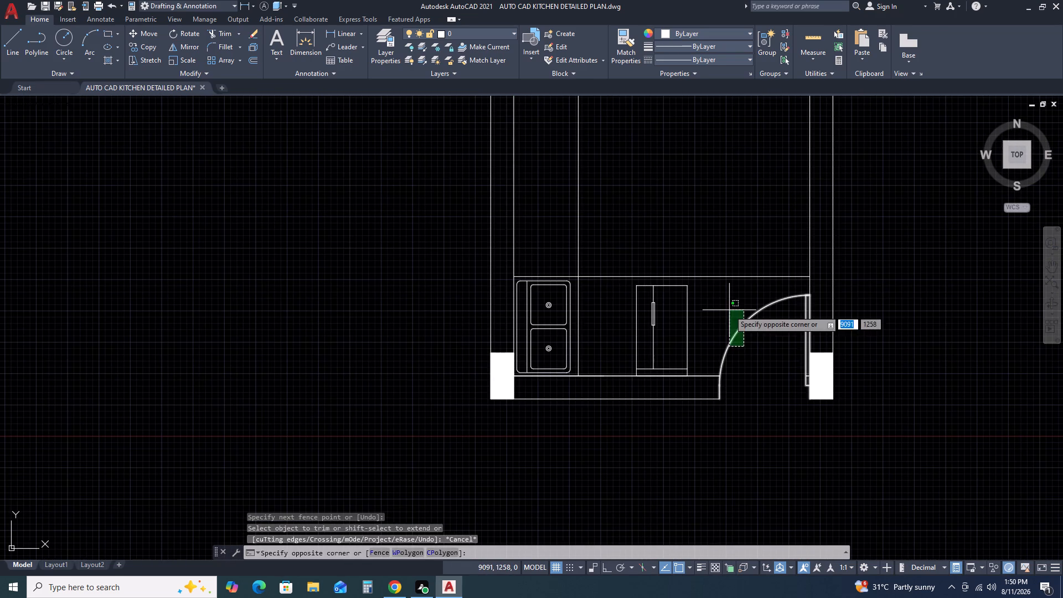
click(729, 310)
text(MI)
key(space)
scroll(738, 303, down, 3)
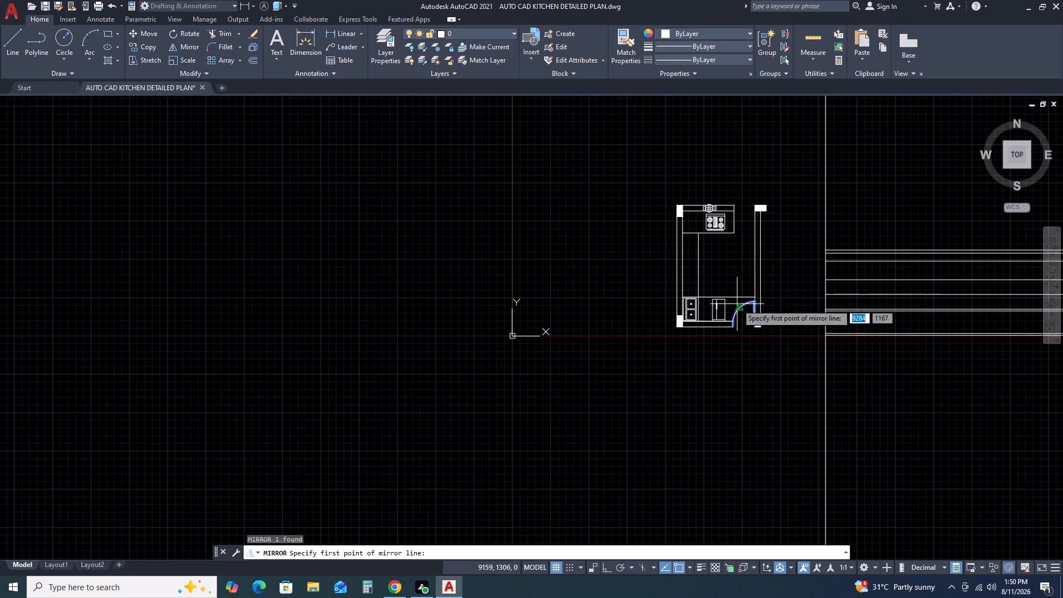
click(754, 266)
key(F8)
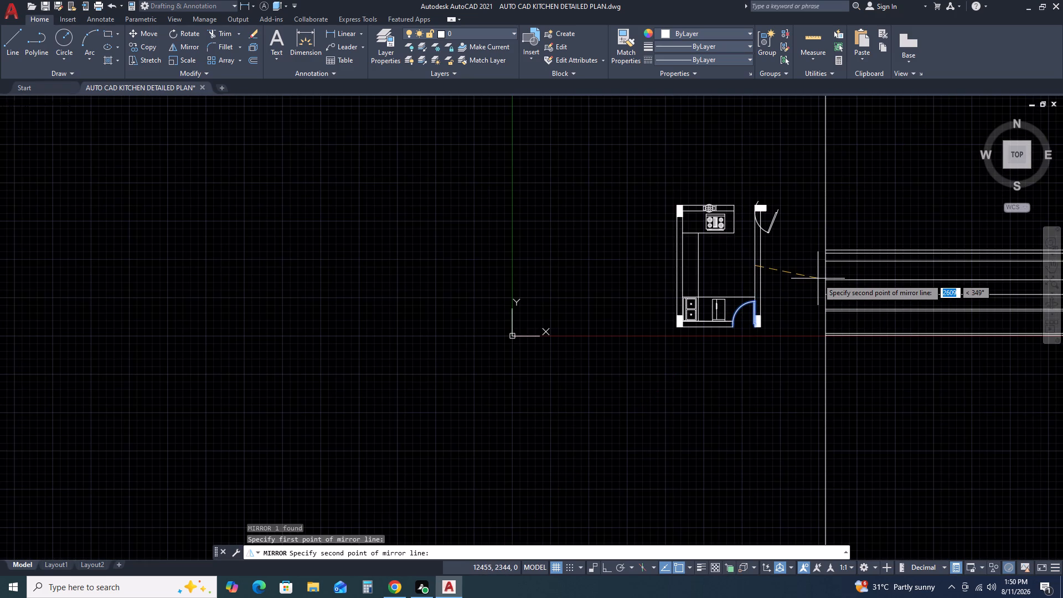
click(817, 279)
drag(847, 321, 817, 279)
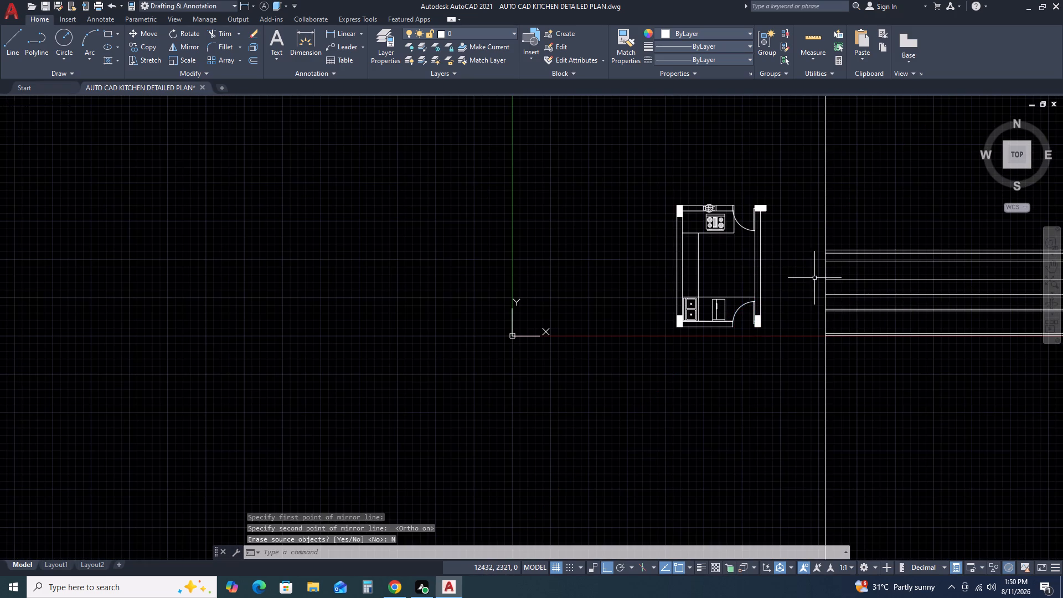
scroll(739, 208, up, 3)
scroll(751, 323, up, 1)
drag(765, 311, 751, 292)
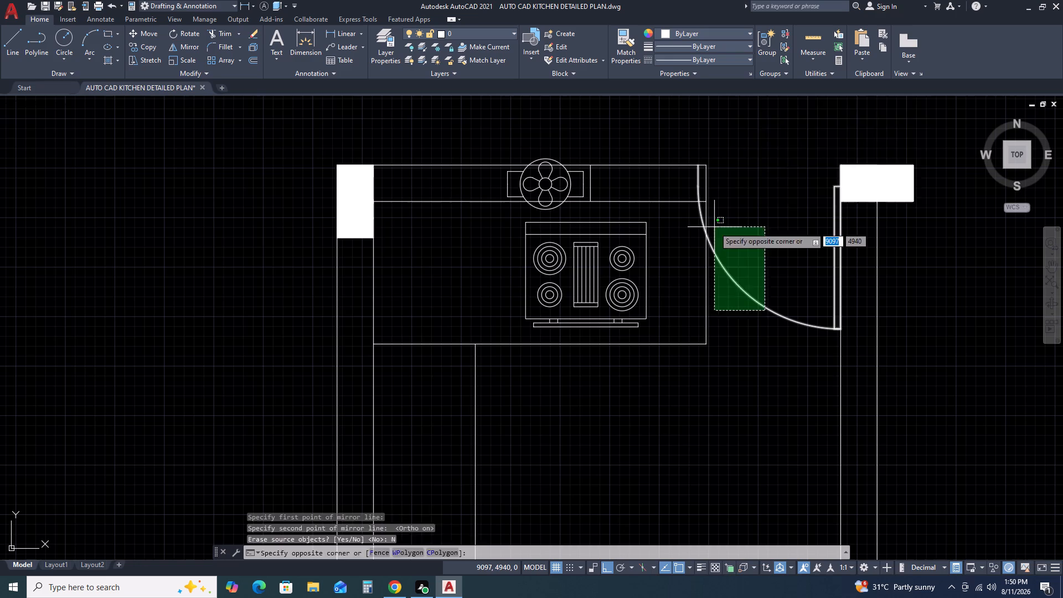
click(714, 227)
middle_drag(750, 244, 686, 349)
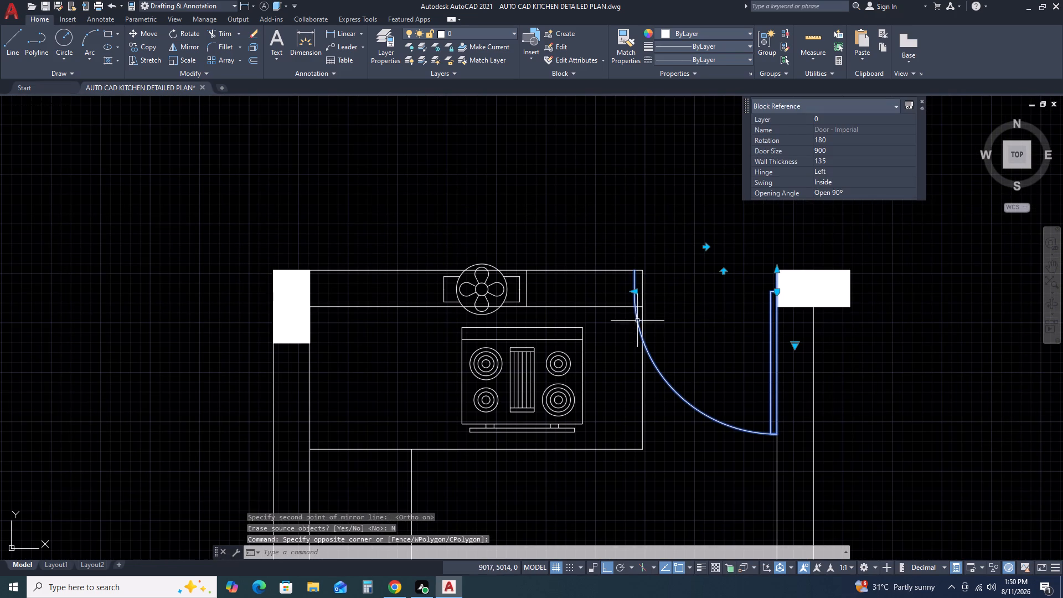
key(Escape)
Move the counter's right edge and the wall end line above it horizontally towards the top door's swing arc end.
click(645, 376)
click(623, 368)
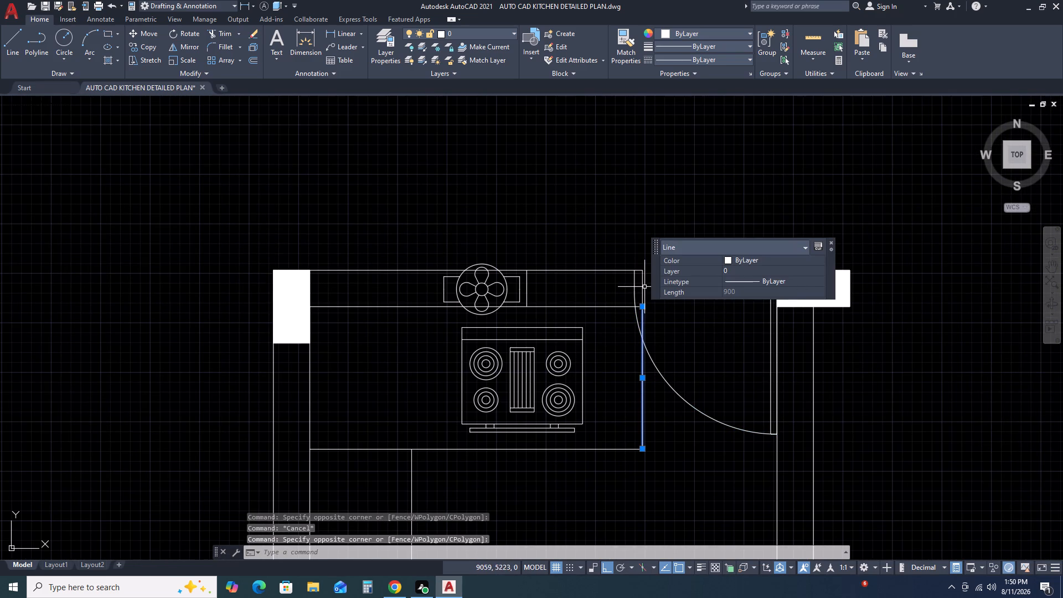
click(645, 286)
click(639, 271)
text(M)
key(space)
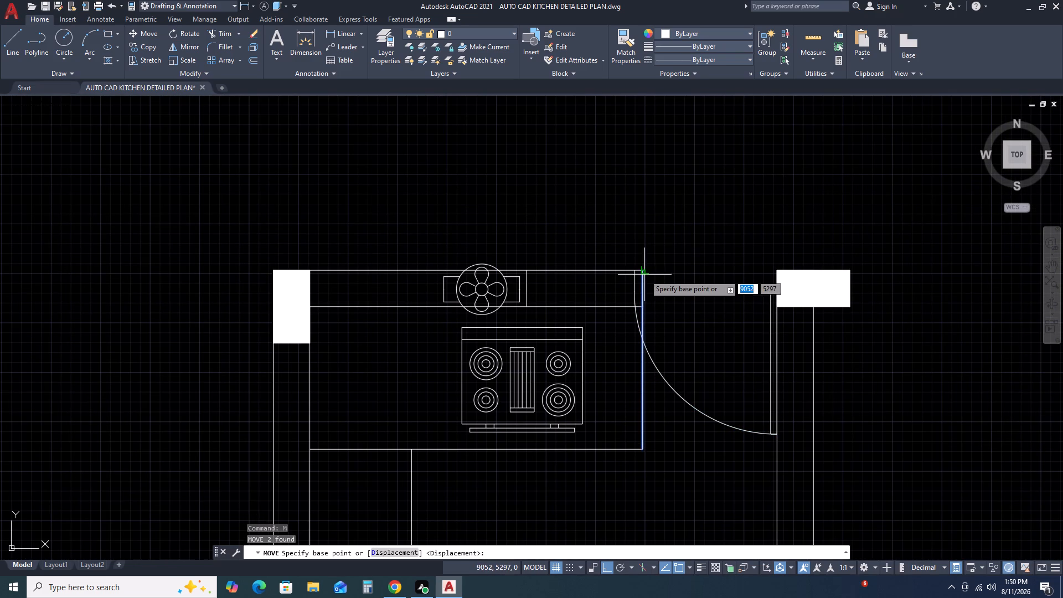
click(647, 269)
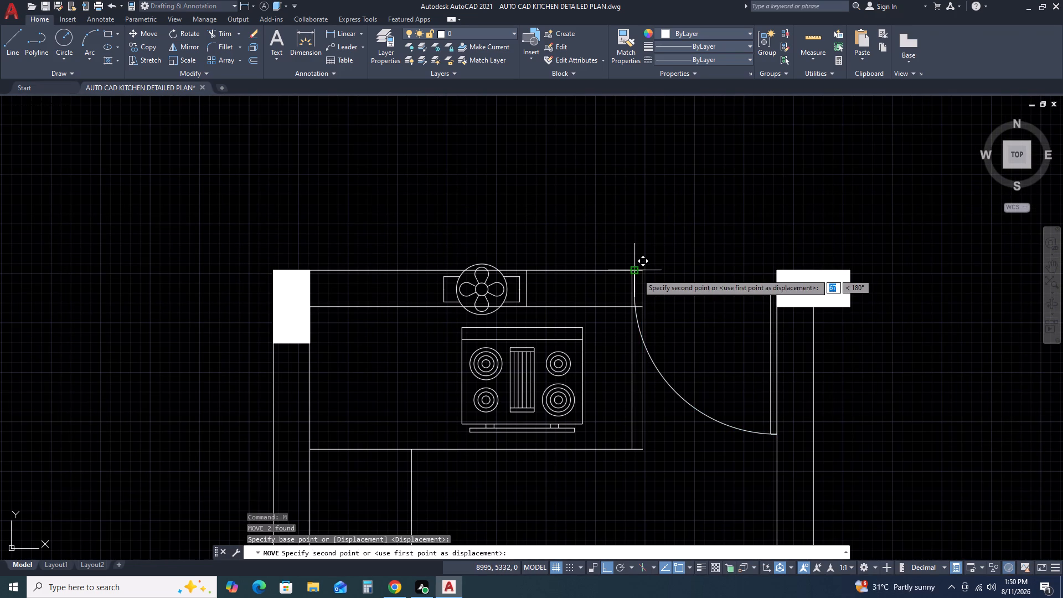
click(637, 274)
Move the counter's right edge and wall end line again by their upper endpoint onto the end of the top door's arc.
scroll(628, 308, up, 2)
scroll(679, 303, down, 2)
middle_drag(641, 371, 660, 302)
middle_click(661, 300)
scroll(678, 271, up, 1)
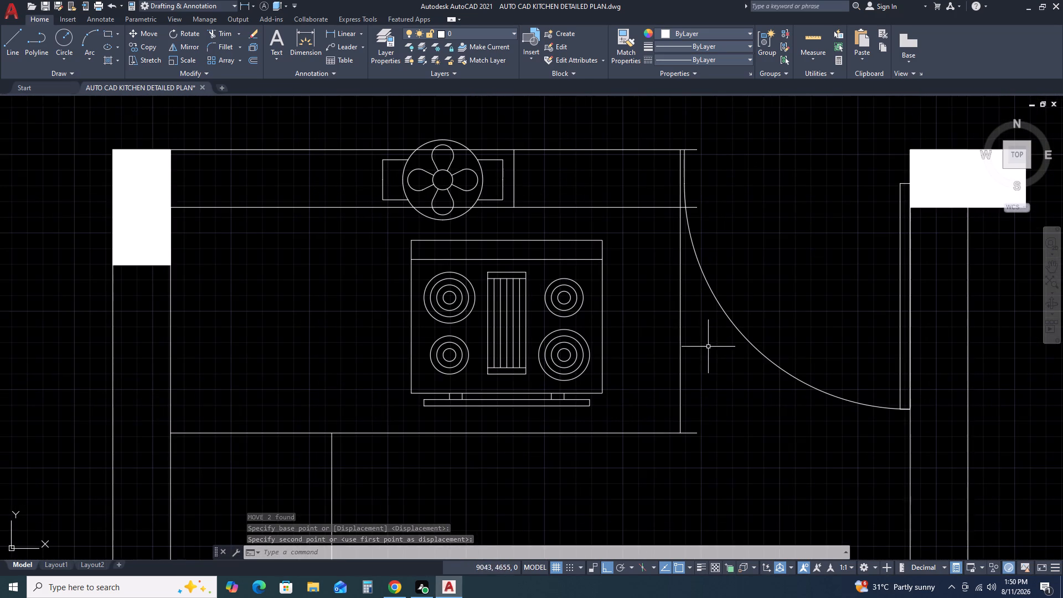
click(712, 347)
click(662, 342)
scroll(648, 177, up, 2)
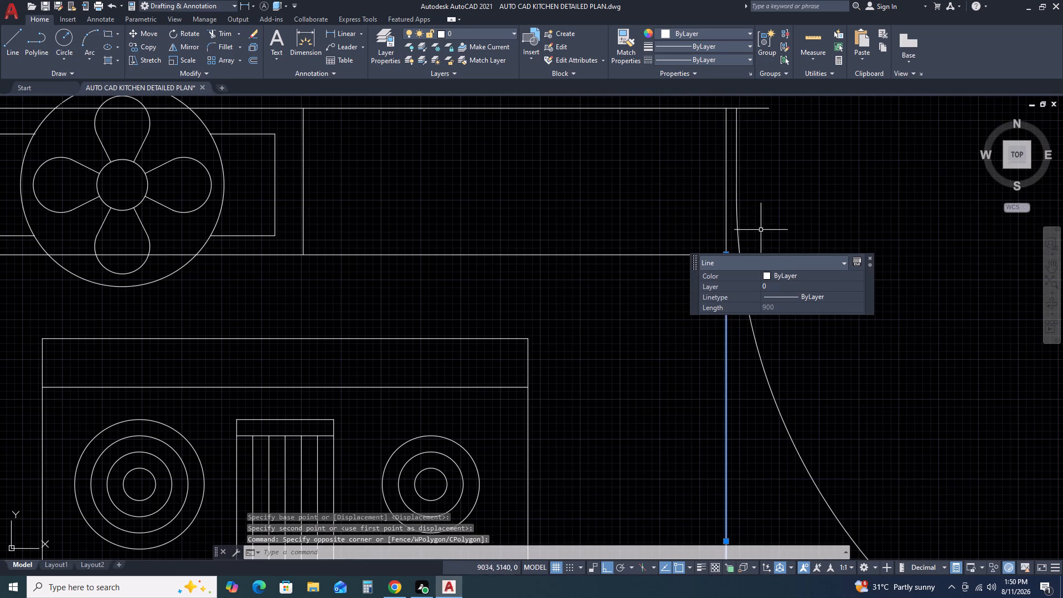
middle_drag(705, 220, 606, 291)
scroll(640, 285, up, 1)
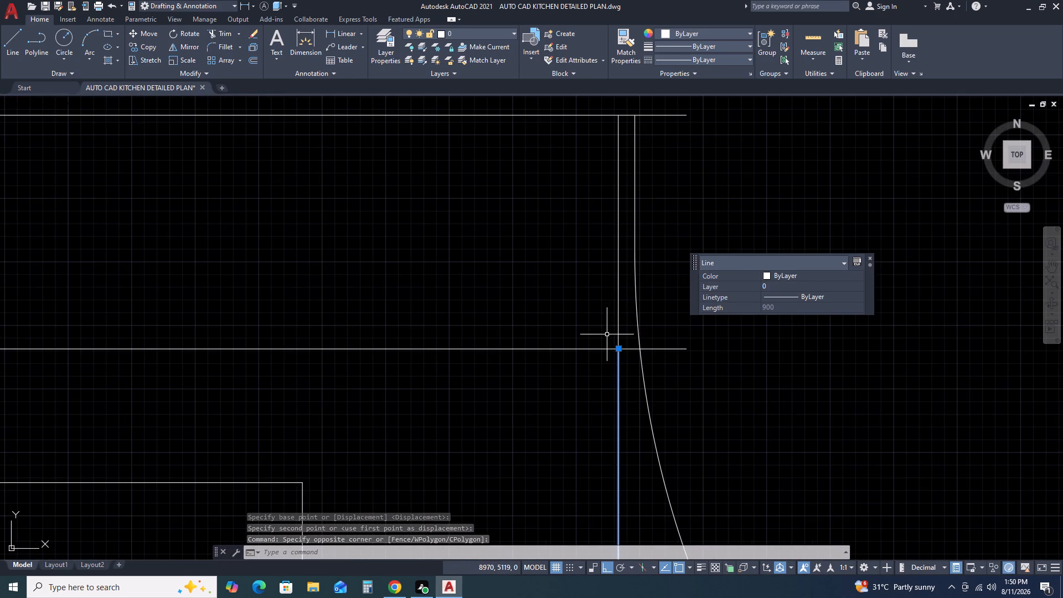
click(625, 324)
click(594, 283)
text(M)
key(space)
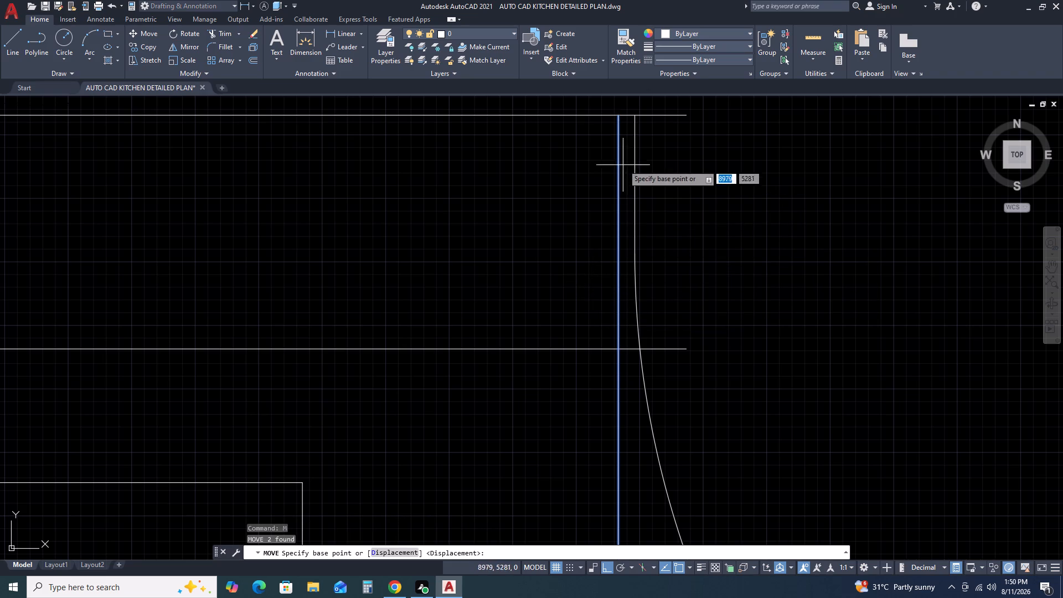
click(620, 113)
click(632, 113)
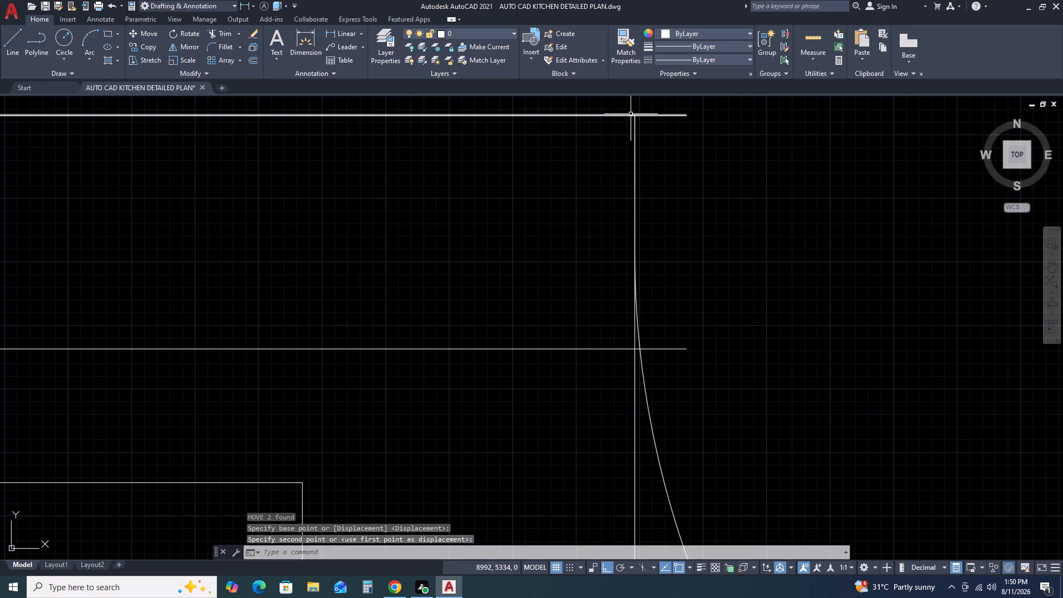
Trim the overhanging ends of both top wall lines back to the wall end line beside the top door.
scroll(591, 147, down, 2)
scroll(610, 302, down, 2)
text(TR)
key(space)
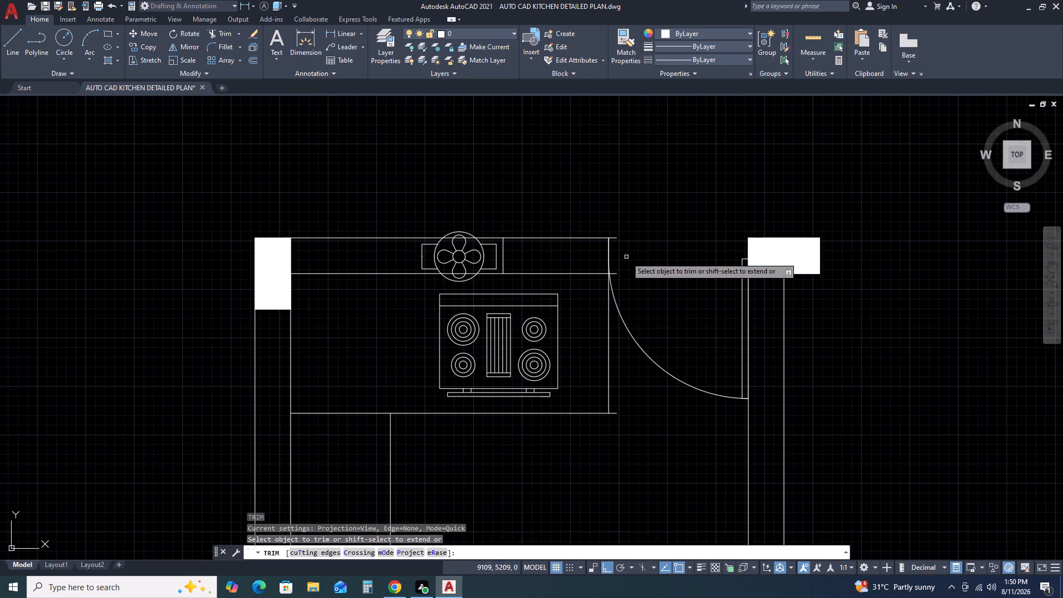
scroll(622, 251, up, 2)
drag(613, 333, 602, 305)
double_click(604, 203)
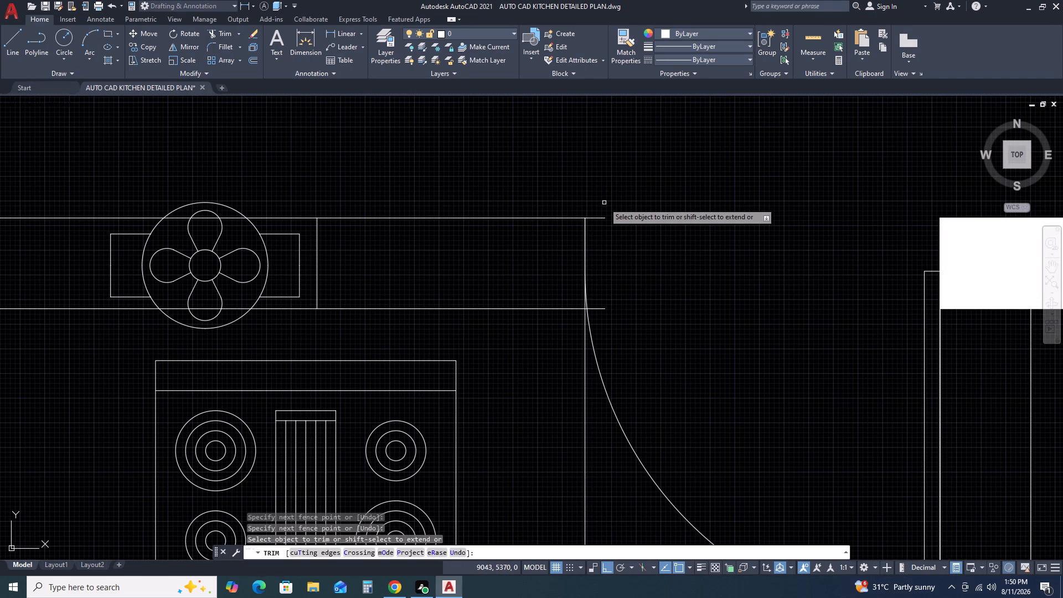
click(592, 311)
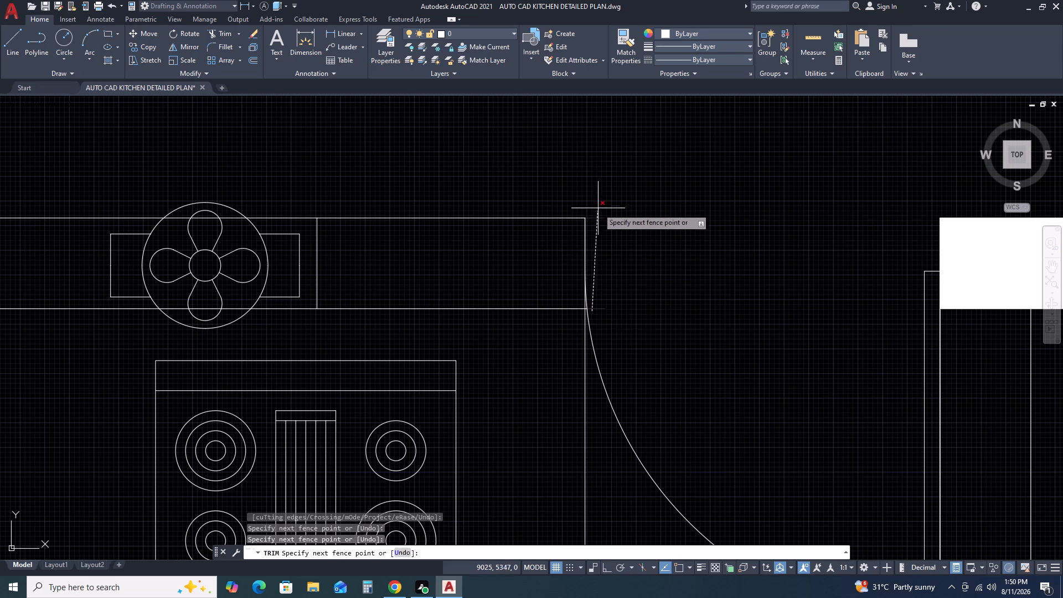
click(598, 203)
scroll(586, 308, up, 7)
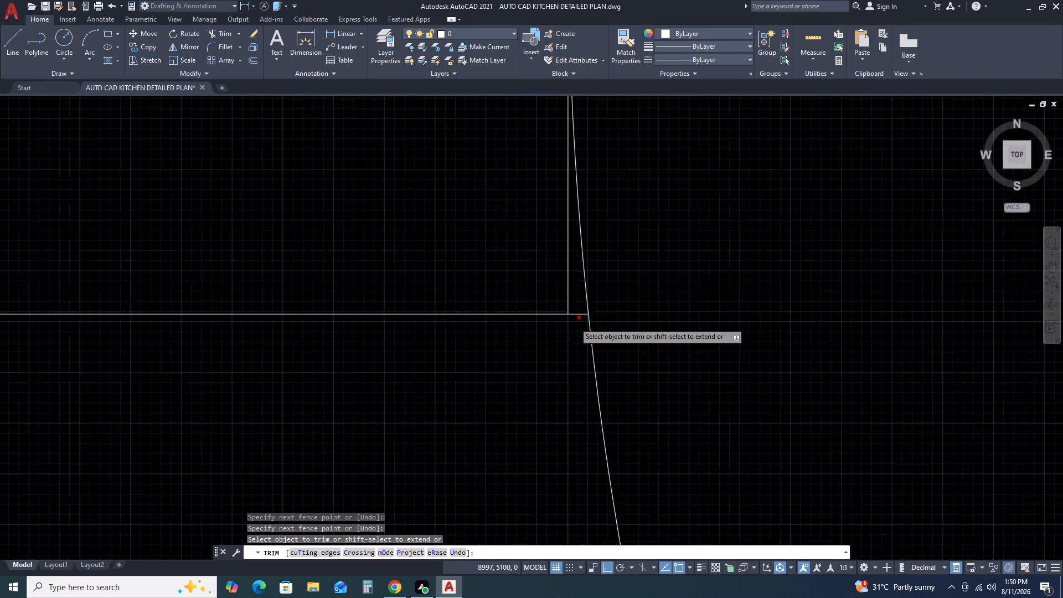
drag(574, 331, 575, 303)
click(575, 262)
scroll(580, 277, down, 9)
scroll(603, 364, down, 2)
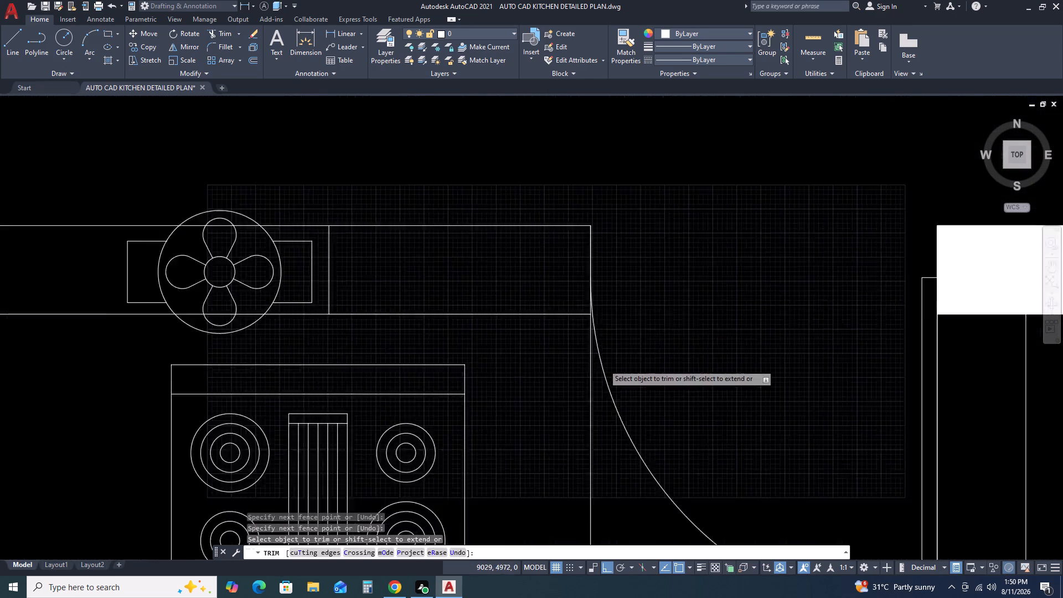
Trim the overhanging end of the counter's front line back to the counter's right edge.
scroll(603, 364, down, 2)
scroll(590, 449, up, 4)
scroll(638, 440, up, 2)
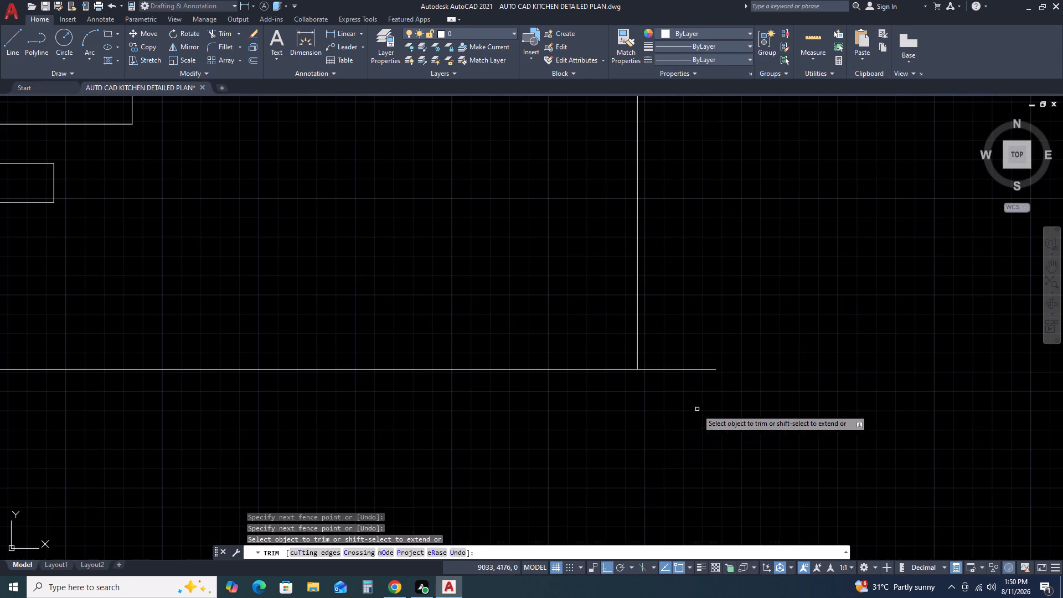
drag(697, 409, 695, 389)
click(675, 267)
click(679, 405)
scroll(695, 326, down, 6)
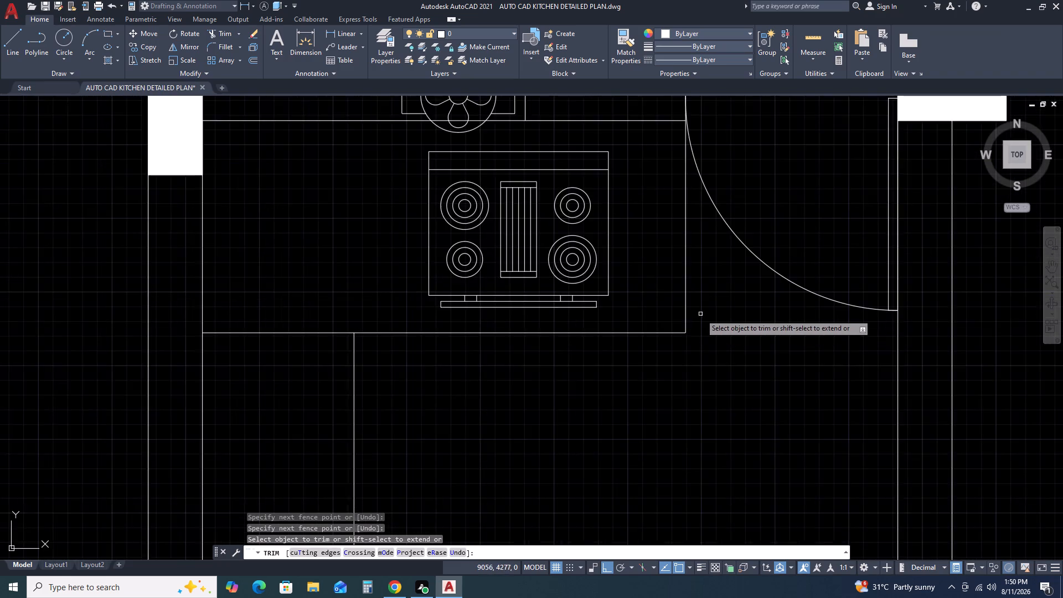
scroll(700, 314, down, 2)
key(Escape)
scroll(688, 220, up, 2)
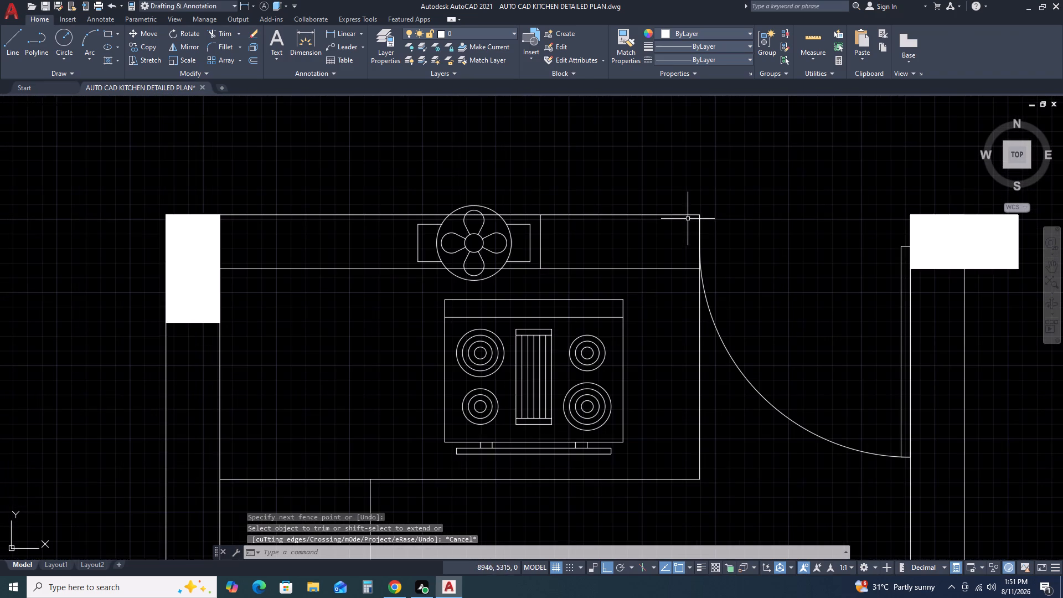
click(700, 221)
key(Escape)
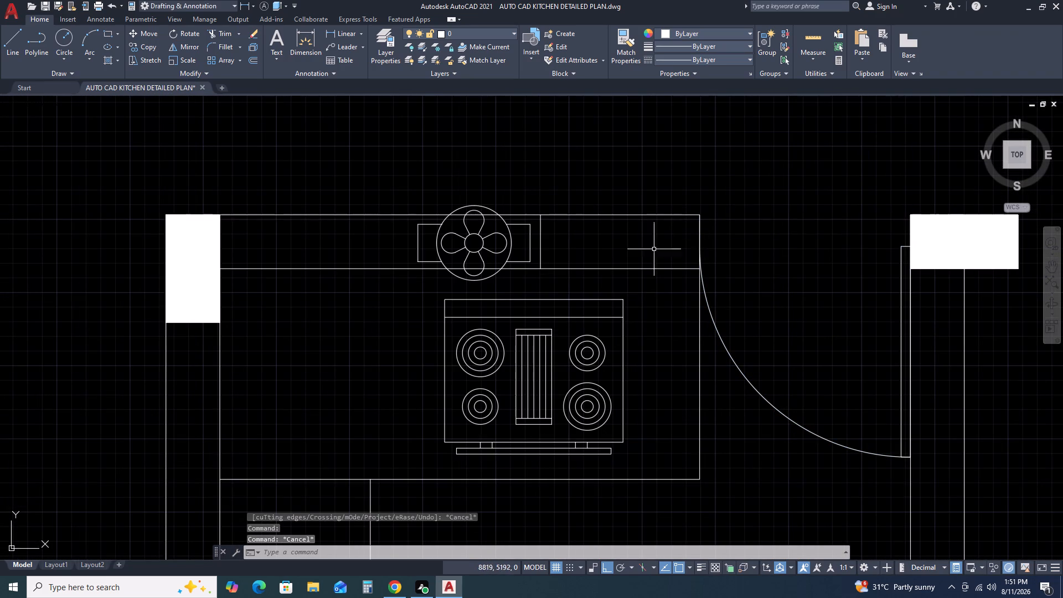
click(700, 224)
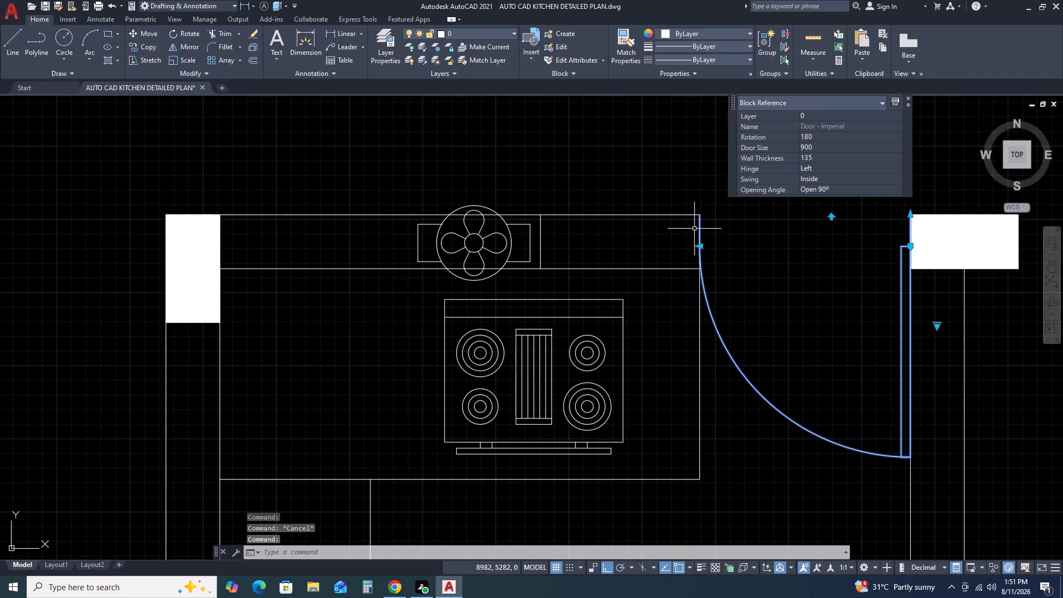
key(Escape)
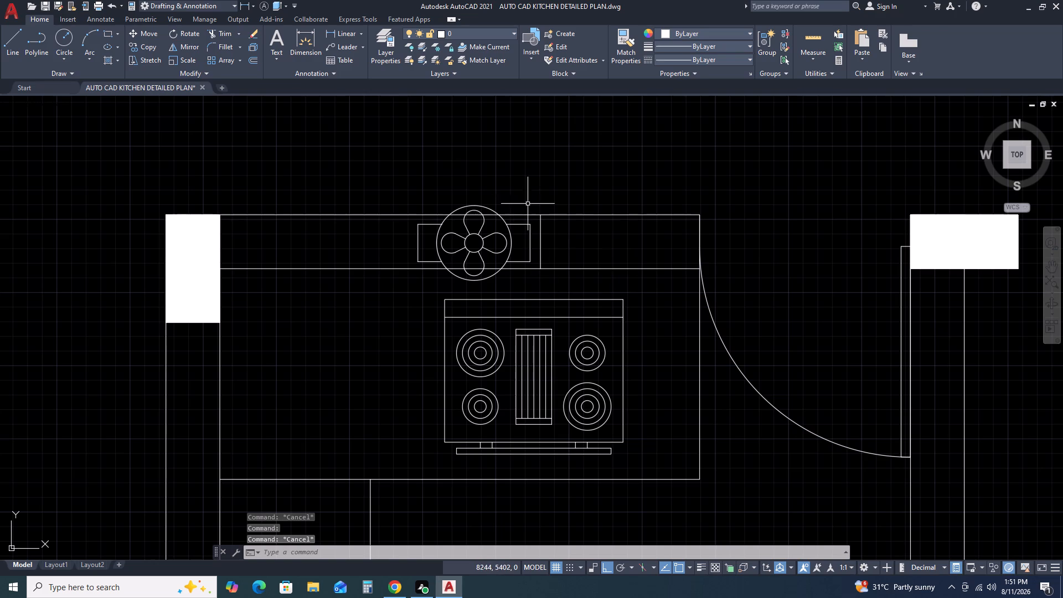
Offset the short vertical line beside the exhaust fan in the top wall by 20 mm to the right.
scroll(529, 208, up, 1)
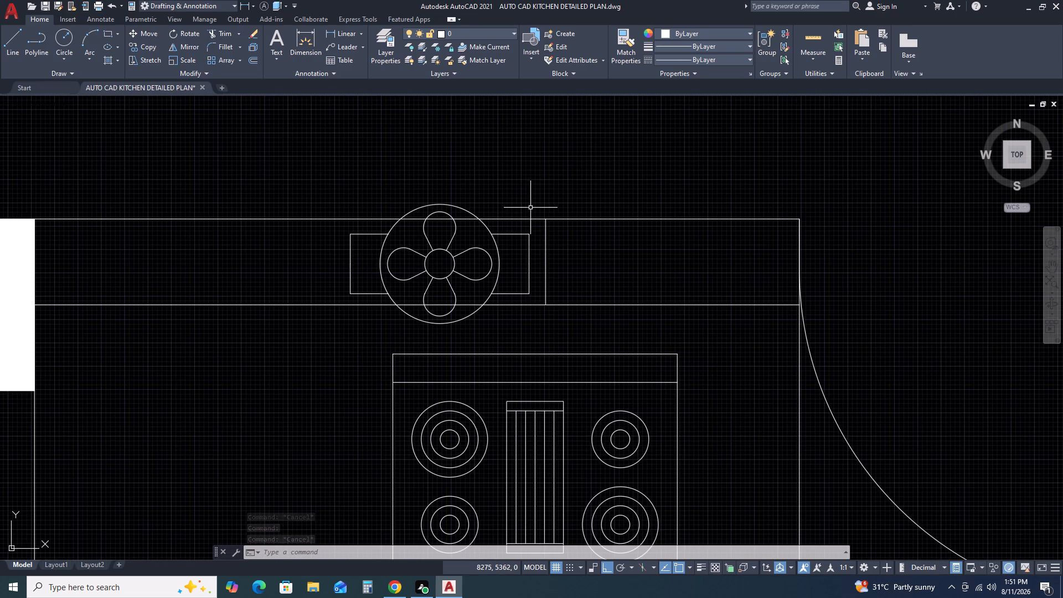
scroll(531, 211, up, 2)
click(569, 301)
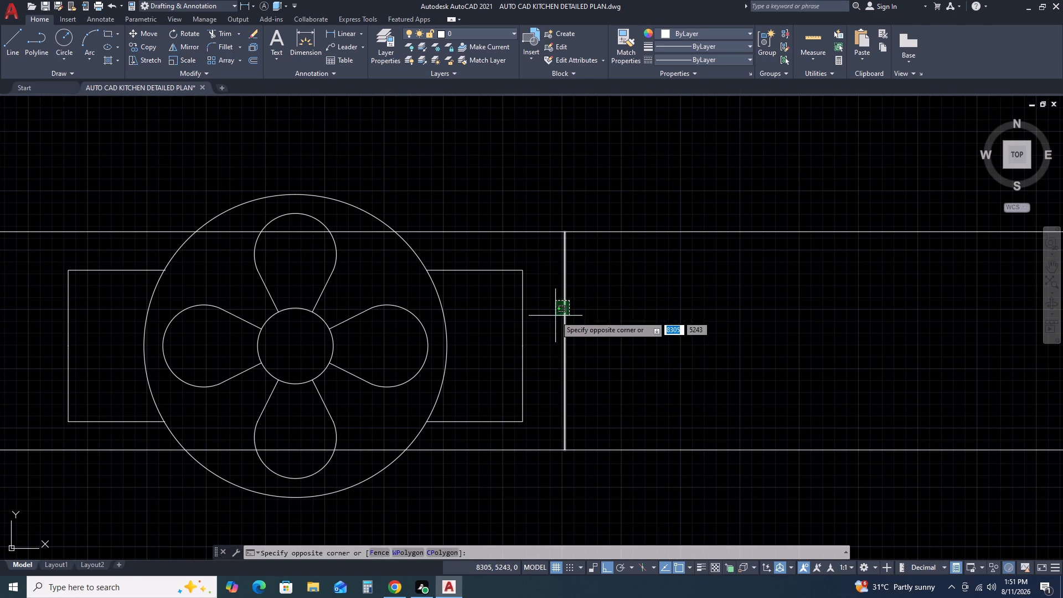
click(555, 316)
text(O)
key(space)
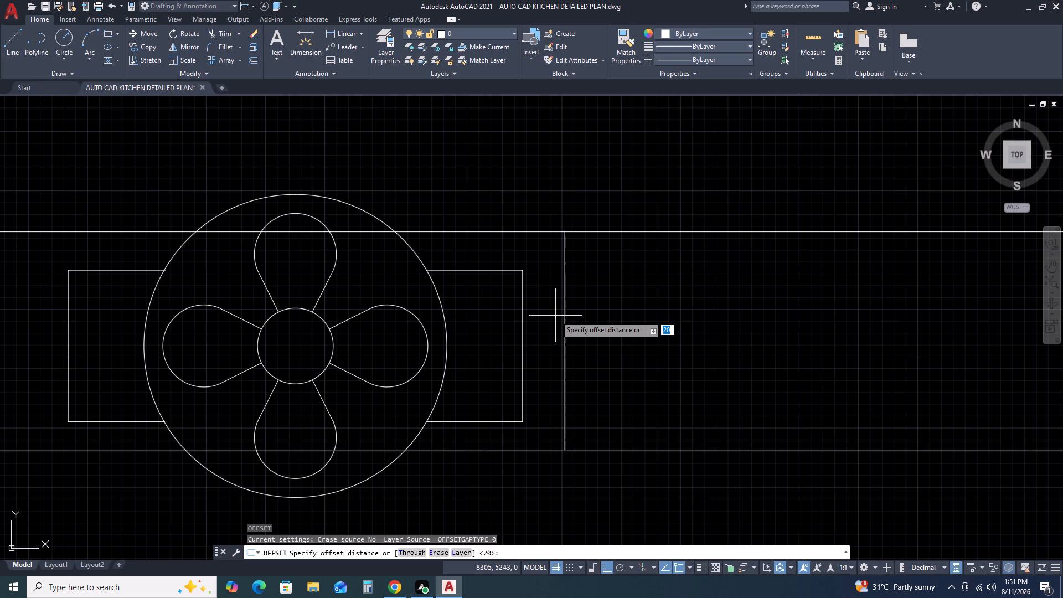
text(20)
key(space)
click(596, 312)
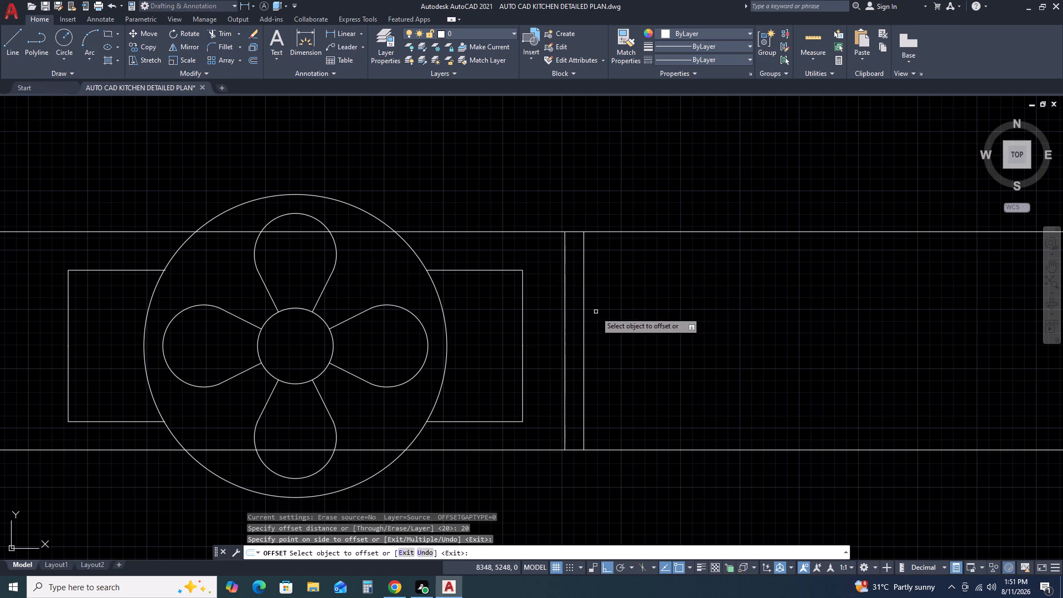
key(Escape)
Trim both top wall lines between the two closely spaced vertical lines beside the fan, leaving a gap.
scroll(591, 333, down, 1)
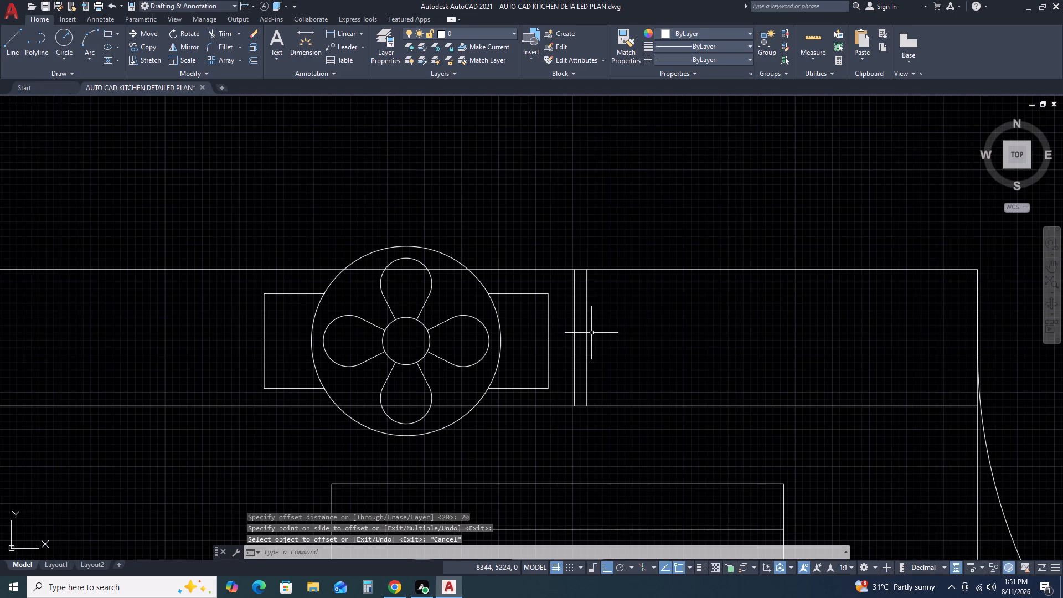
text(TR)
key(space)
scroll(605, 408, up, 2)
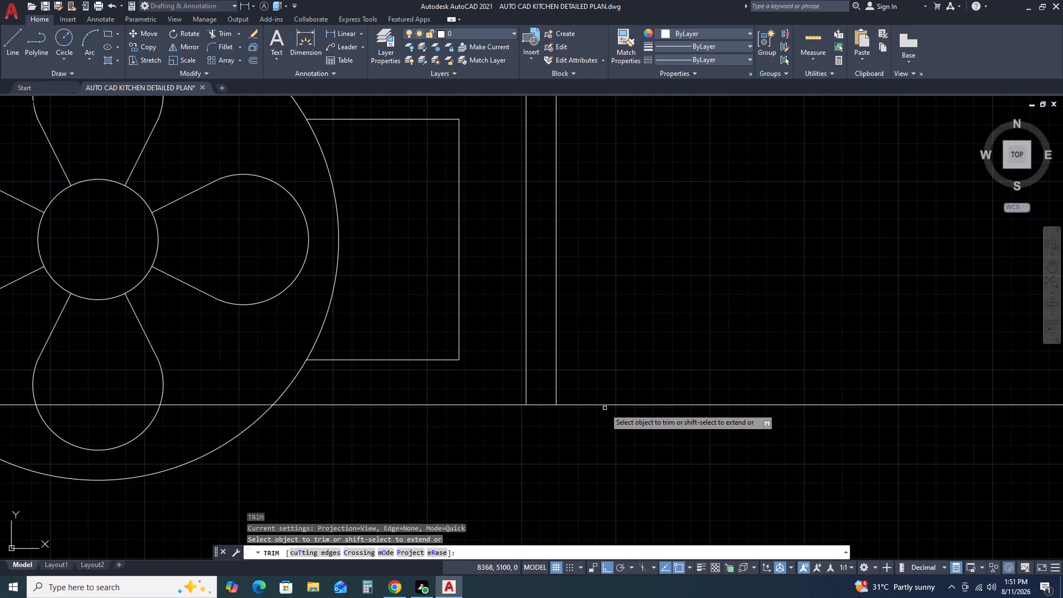
click(539, 416)
click(537, 376)
scroll(537, 376, down, 5)
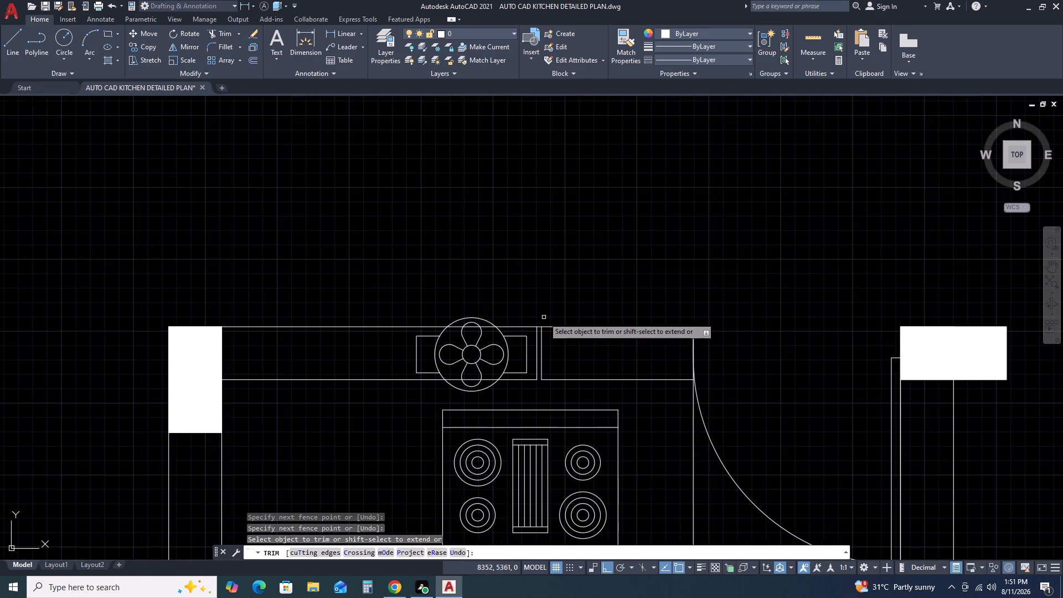
scroll(528, 355, up, 4)
drag(583, 153, 582, 158)
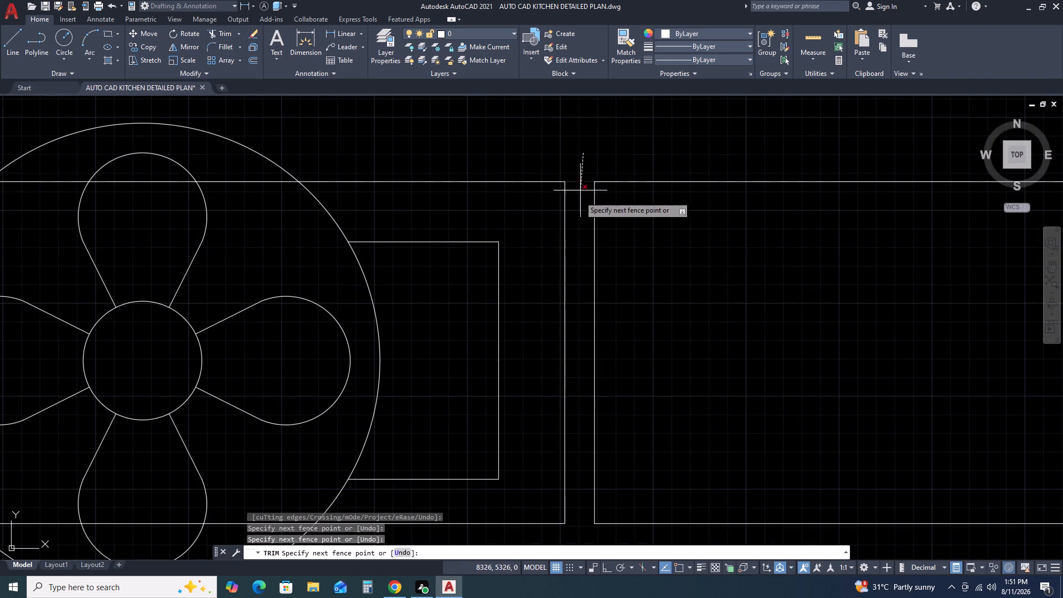
click(579, 212)
key(Escape)
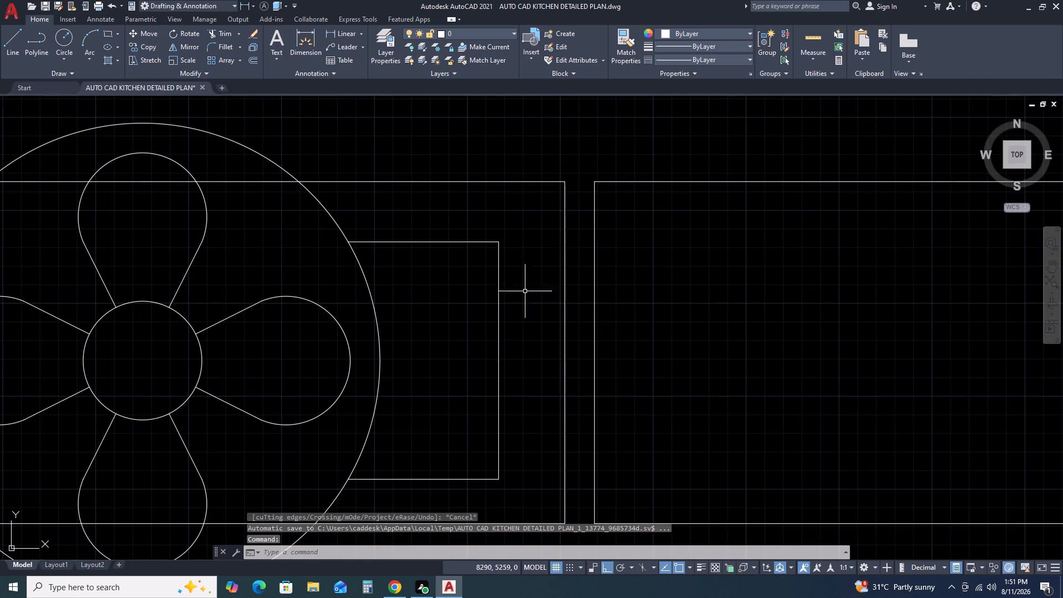
Draw a line along the top wall's inner face from the vertical line beside the fan to the upper-left column.
scroll(507, 316, down, 2)
scroll(323, 385, down, 2)
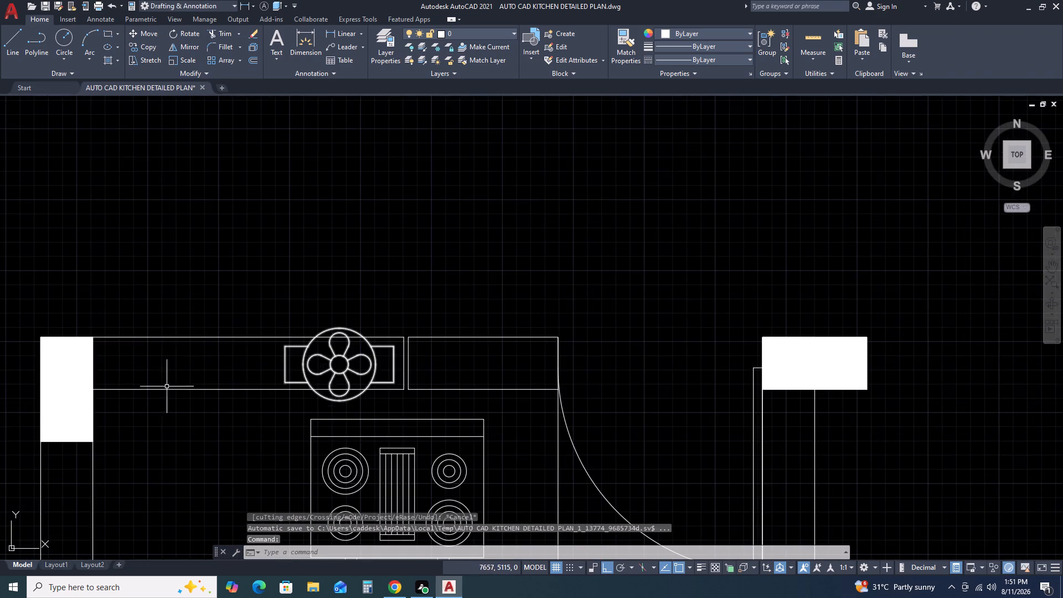
middle_drag(152, 388, 305, 334)
click(318, 365)
click(318, 348)
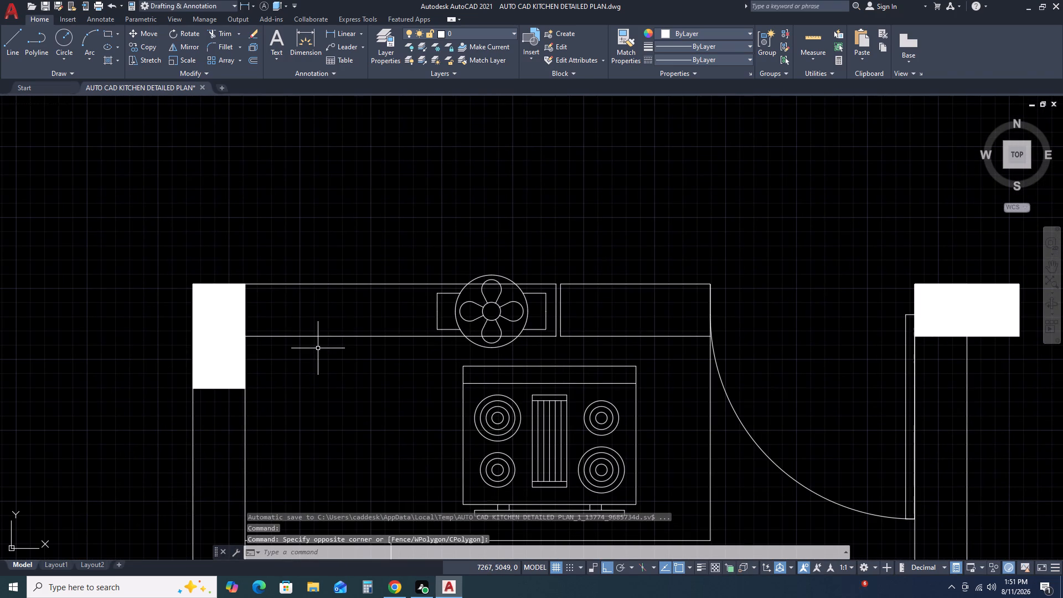
click(317, 336)
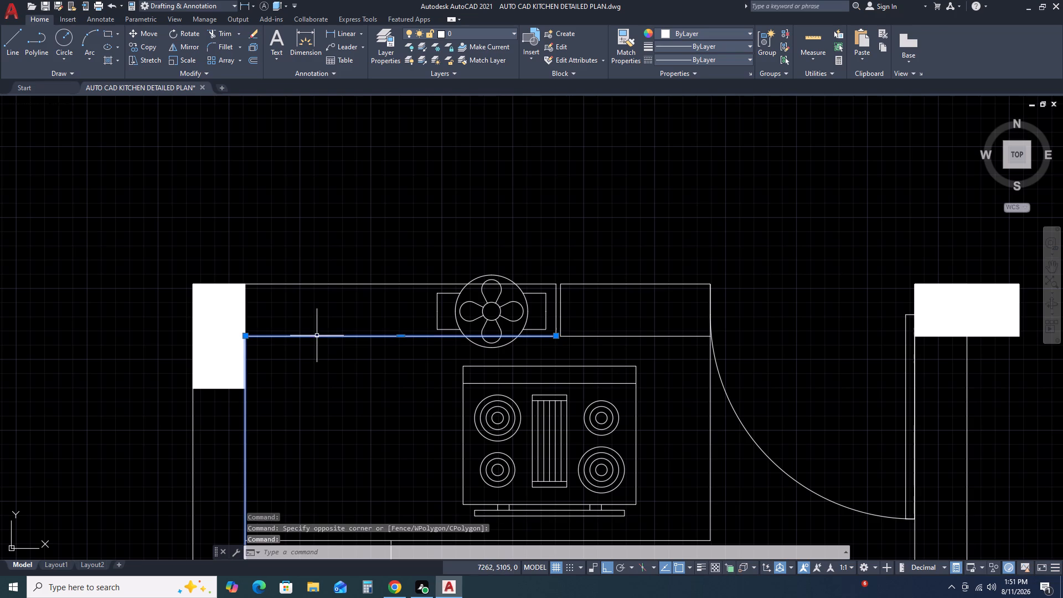
key(Escape)
text(L)
key(space)
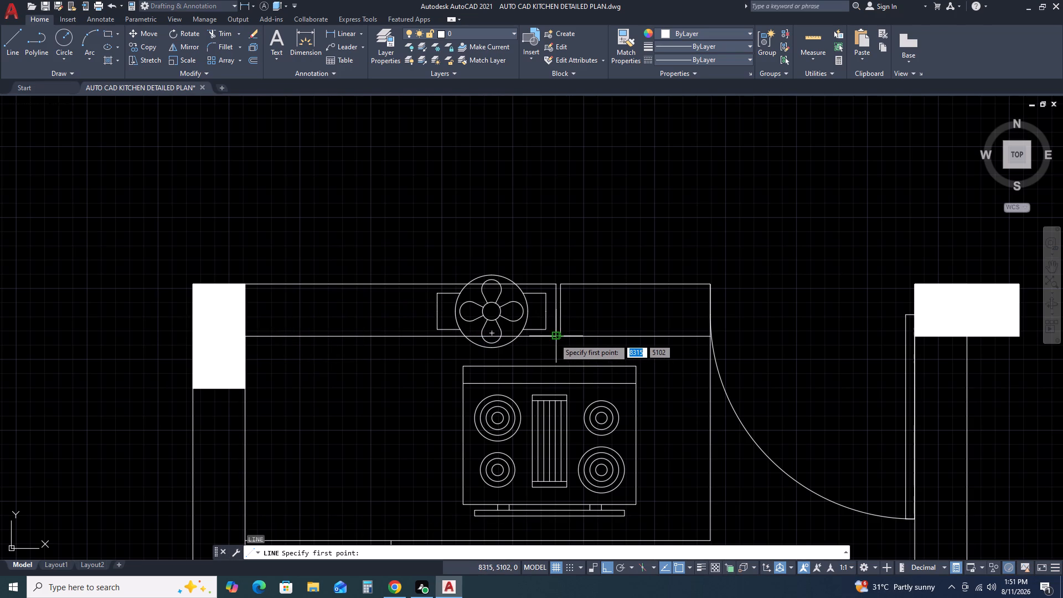
click(554, 338)
click(243, 337)
key(Escape)
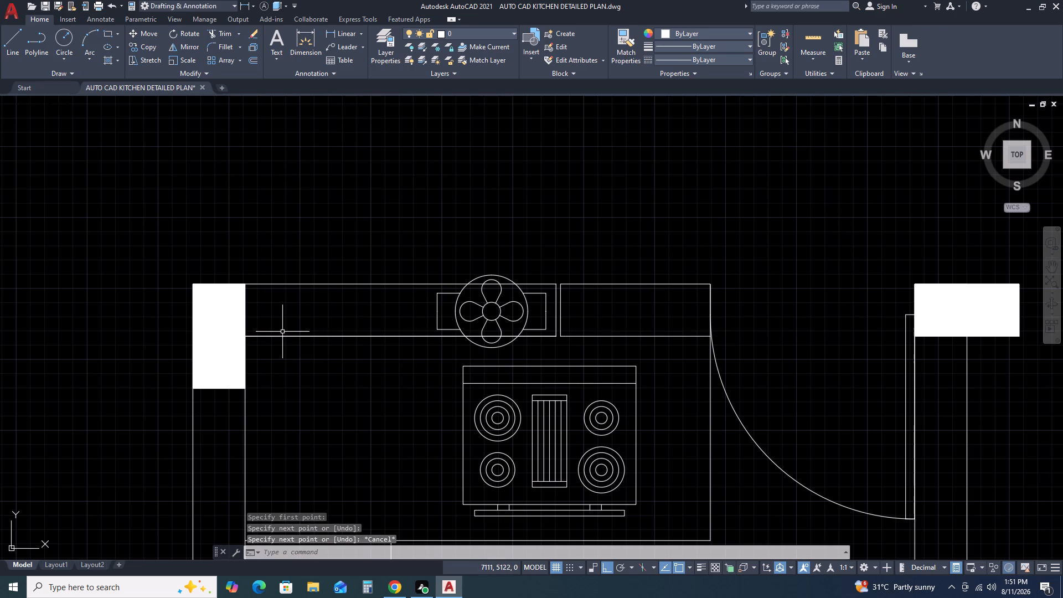
Offset the new inner-face line 10 mm upward into the top wall.
click(282, 336)
text(O)
key(space)
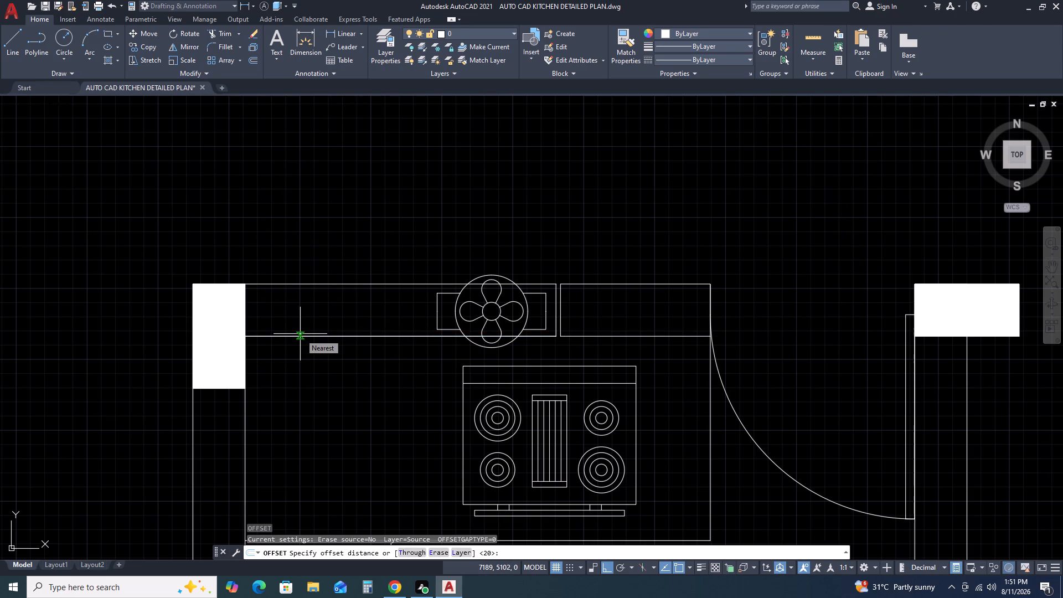
key(1)
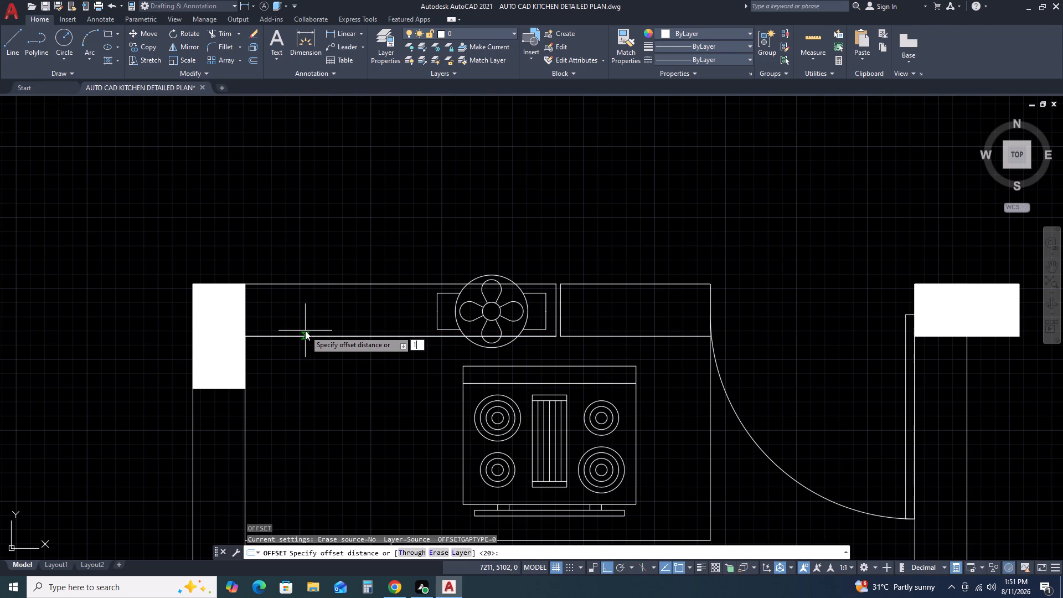
key(0)
key(space)
click(314, 321)
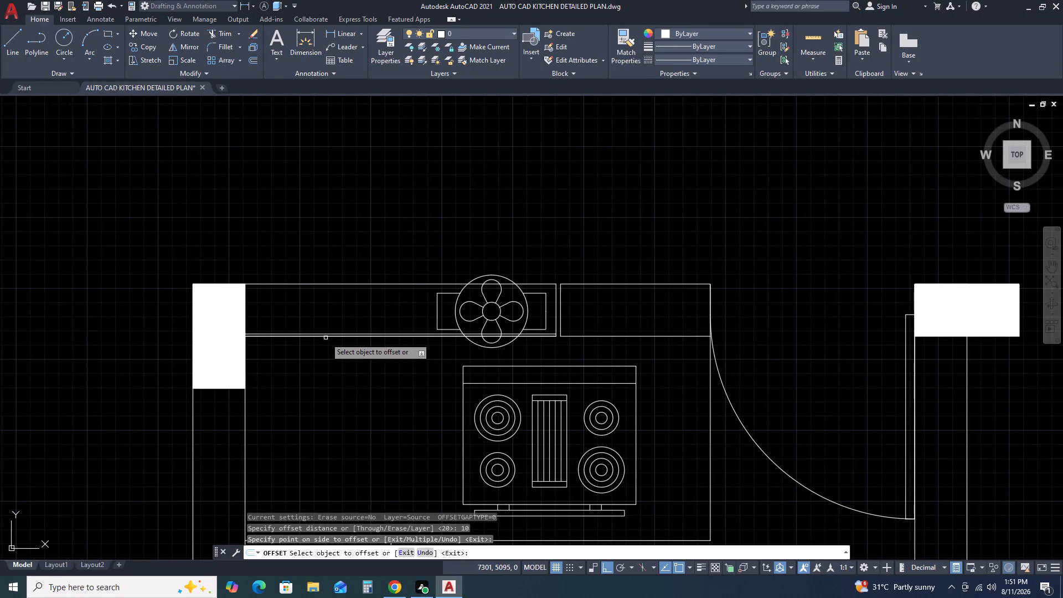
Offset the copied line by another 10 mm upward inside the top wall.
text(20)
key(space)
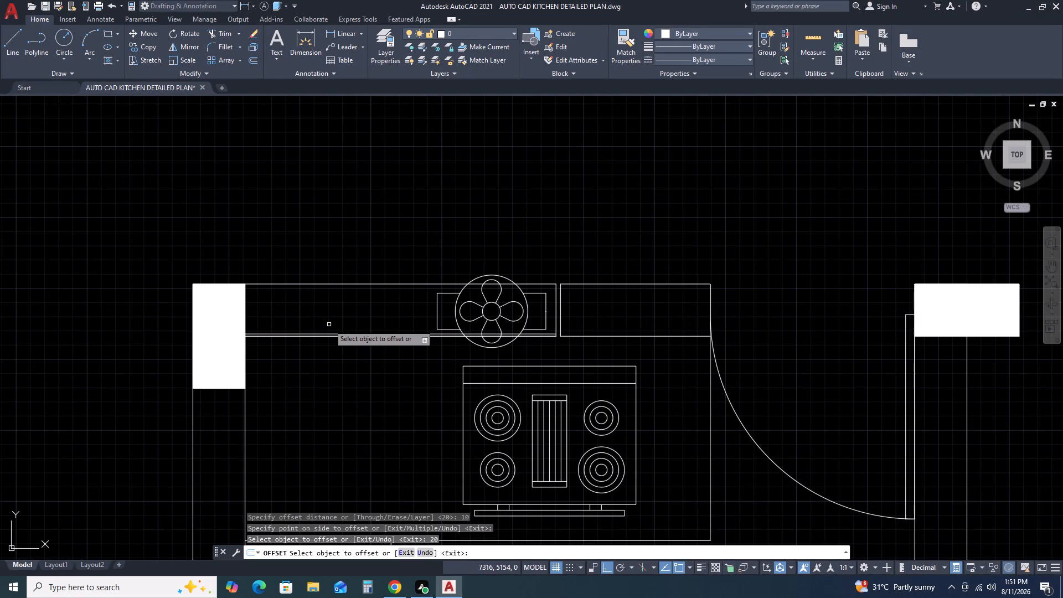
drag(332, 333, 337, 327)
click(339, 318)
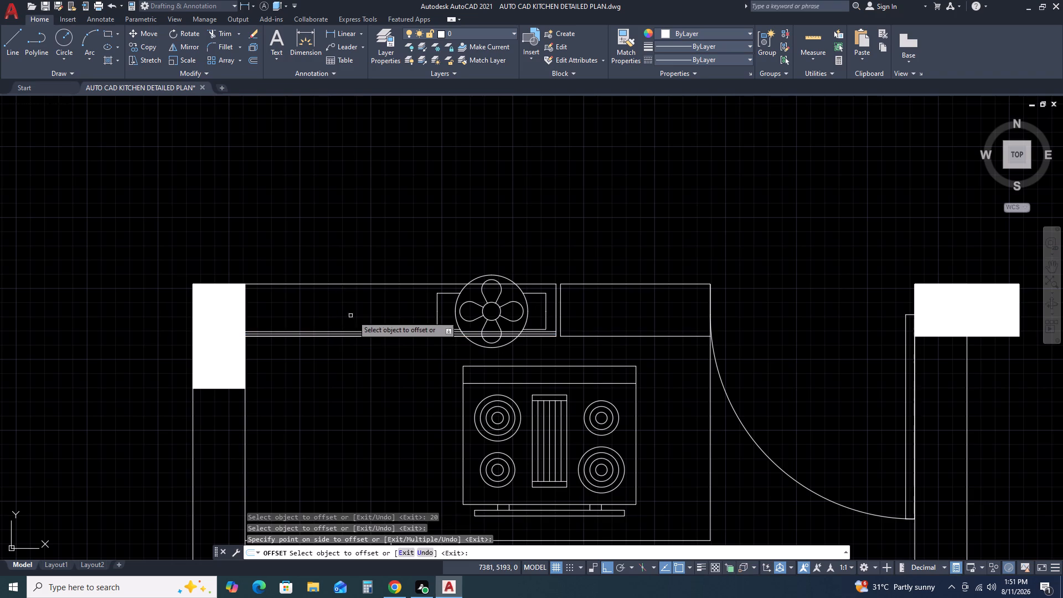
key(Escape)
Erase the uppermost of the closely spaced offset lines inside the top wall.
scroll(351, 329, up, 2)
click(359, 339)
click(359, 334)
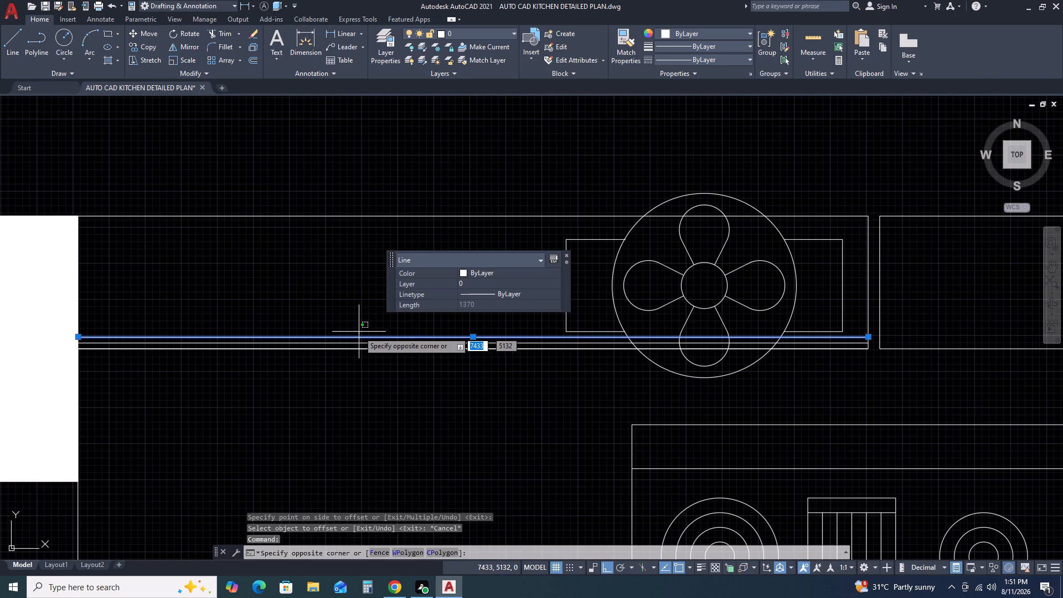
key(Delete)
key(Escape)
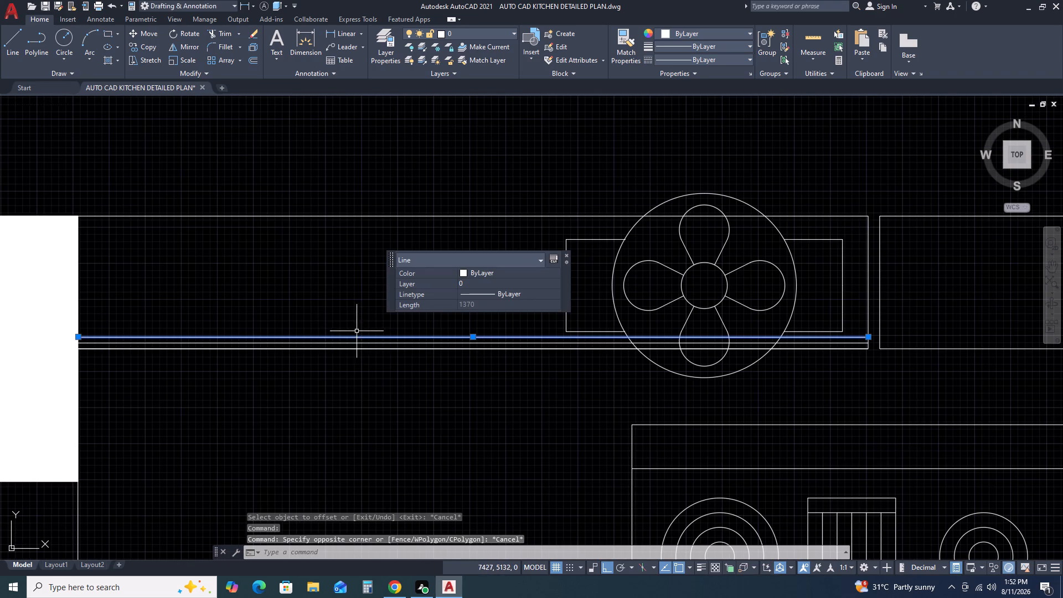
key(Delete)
Offset the remaining copied line inside the top wall by 20 mm downward, past the wall's inner face.
click(381, 342)
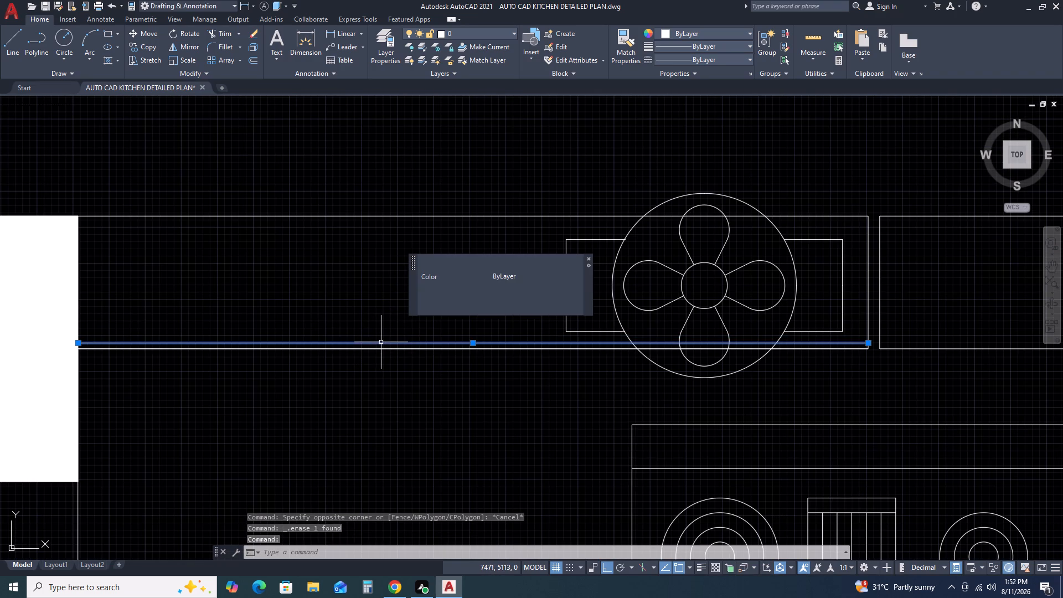
text(O)
key(space)
text(20)
key(space)
click(388, 338)
key(Escape)
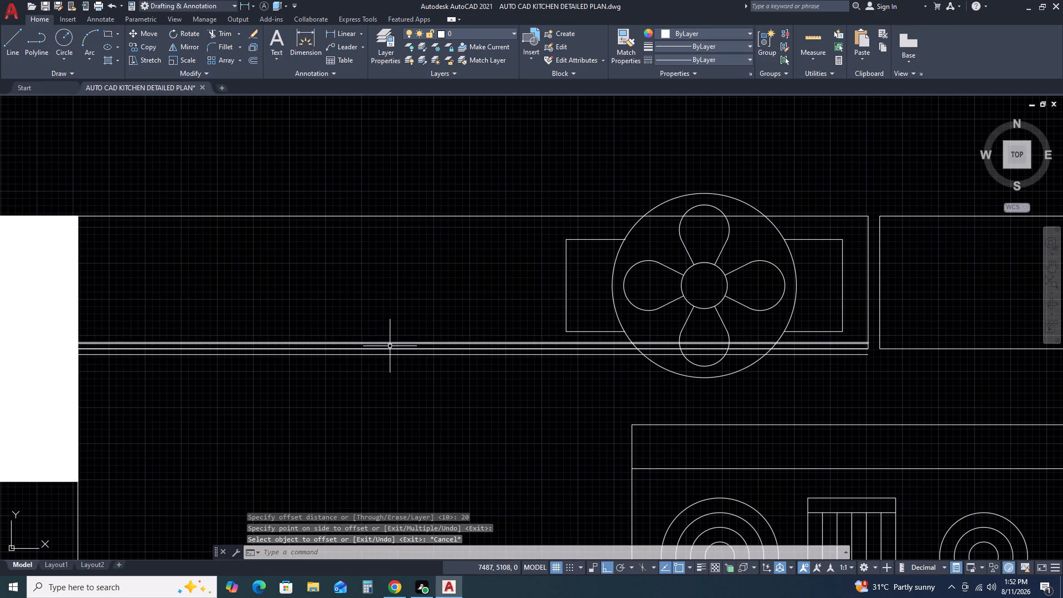
Erase the offset line just above the top wall's inner-face line.
key(space)
scroll(393, 340, up, 2)
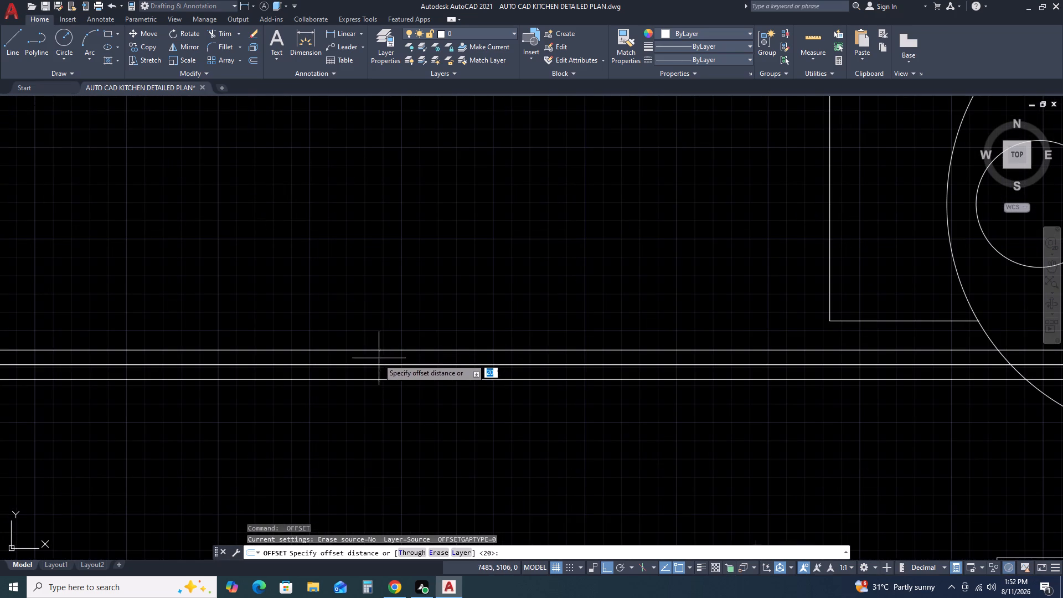
key(Escape)
drag(379, 354, 375, 346)
click(364, 326)
key(Delete)
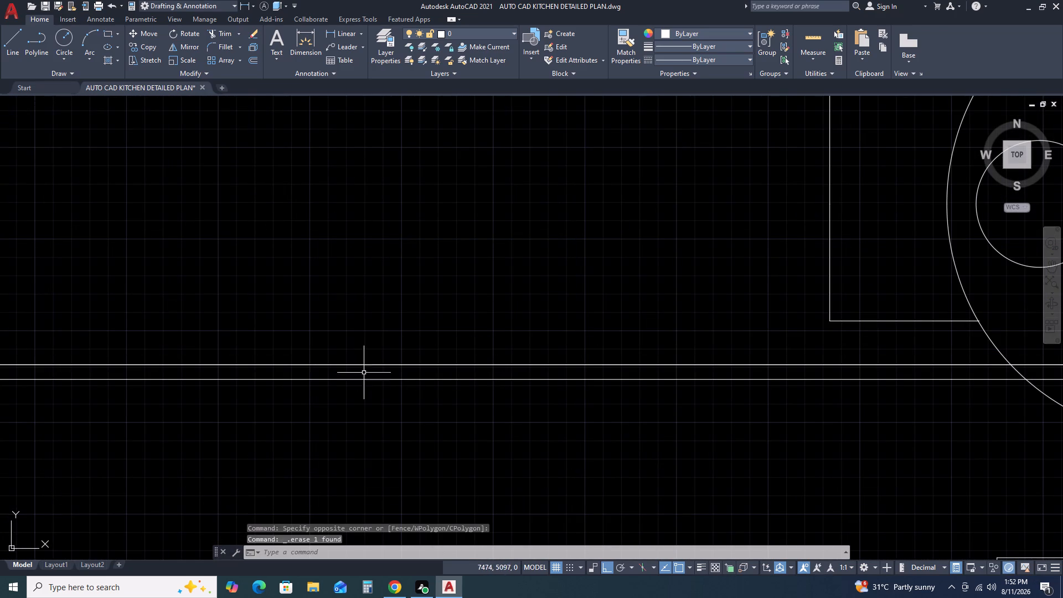
Offset the top wall's inner-face line 20 mm upward into the wall.
click(393, 371)
click(369, 350)
text(O)
key(space)
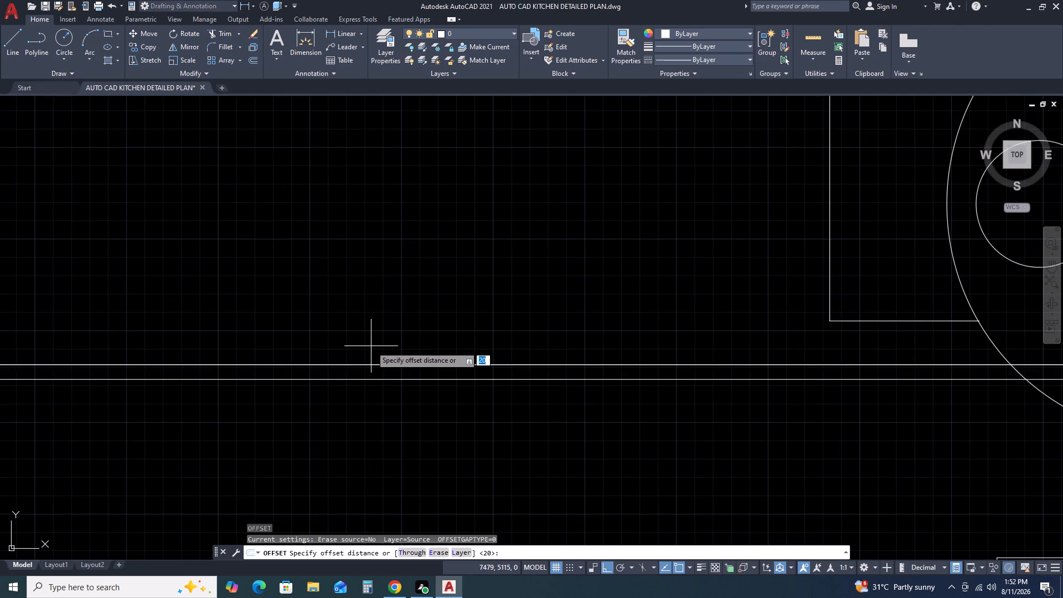
key(space)
drag(400, 363, 401, 348)
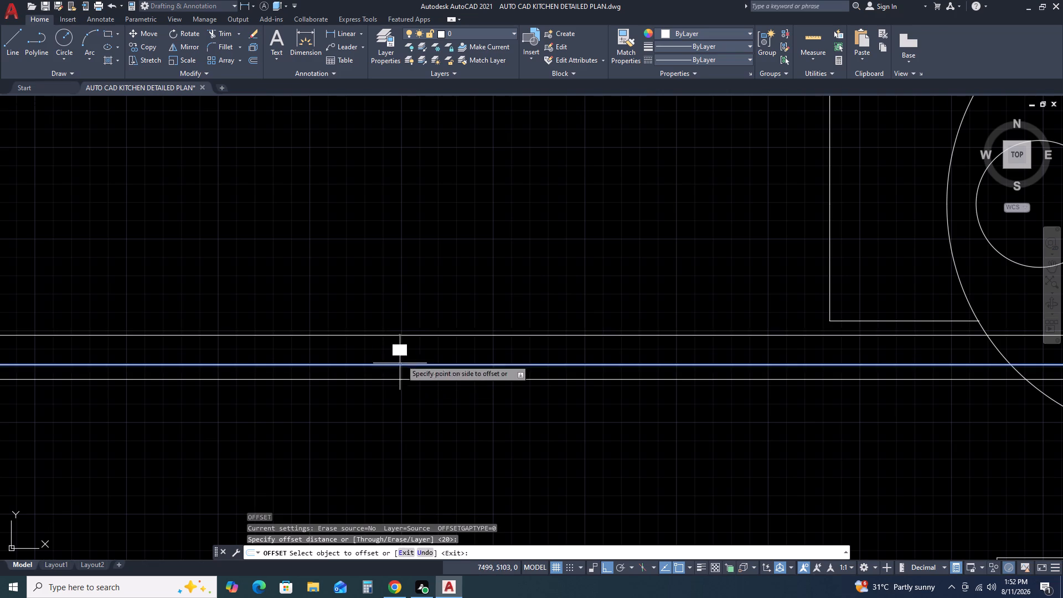
click(400, 316)
key(Escape)
Offset the new 20 mm copy a further 30 mm upward inside the top wall.
drag(398, 351, 392, 332)
click(388, 318)
text(O)
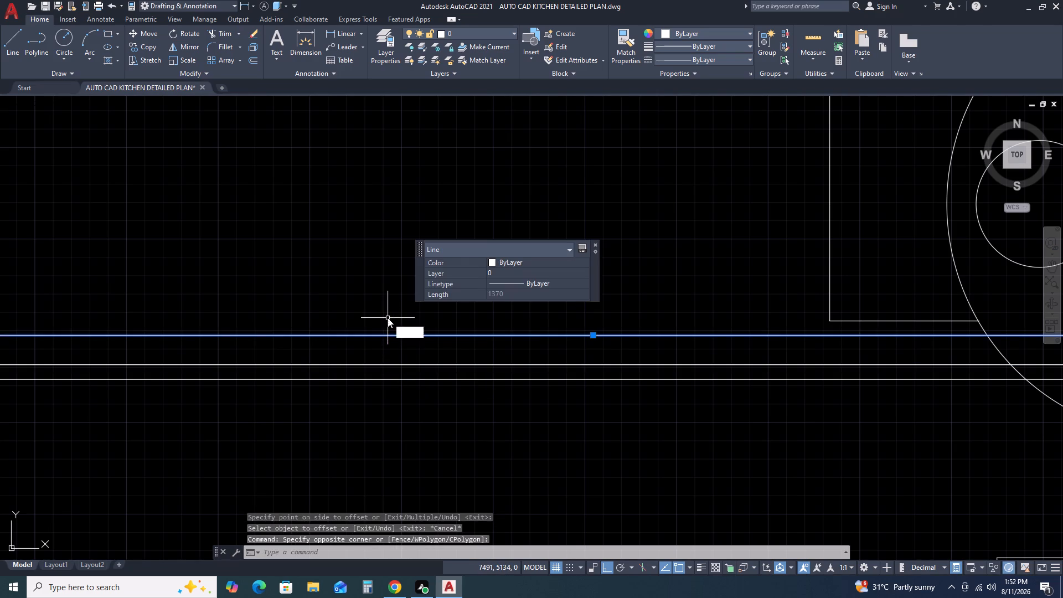
key(space)
text(30)
key(space)
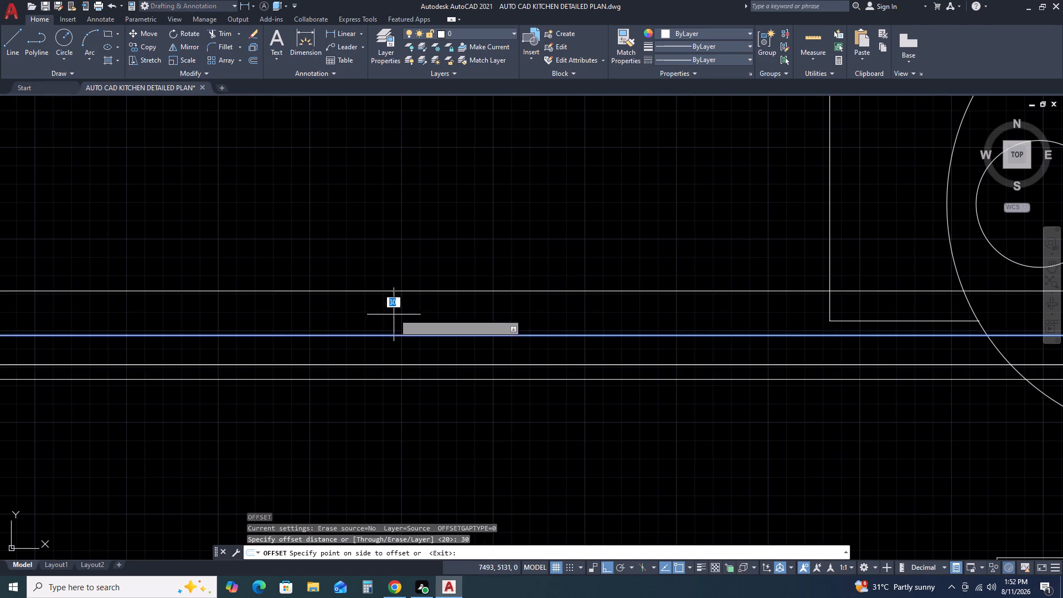
click(400, 295)
key(Escape)
Offset the uppermost copied line inside the top wall another 40 mm upward.
drag(418, 291, 412, 277)
click(387, 250)
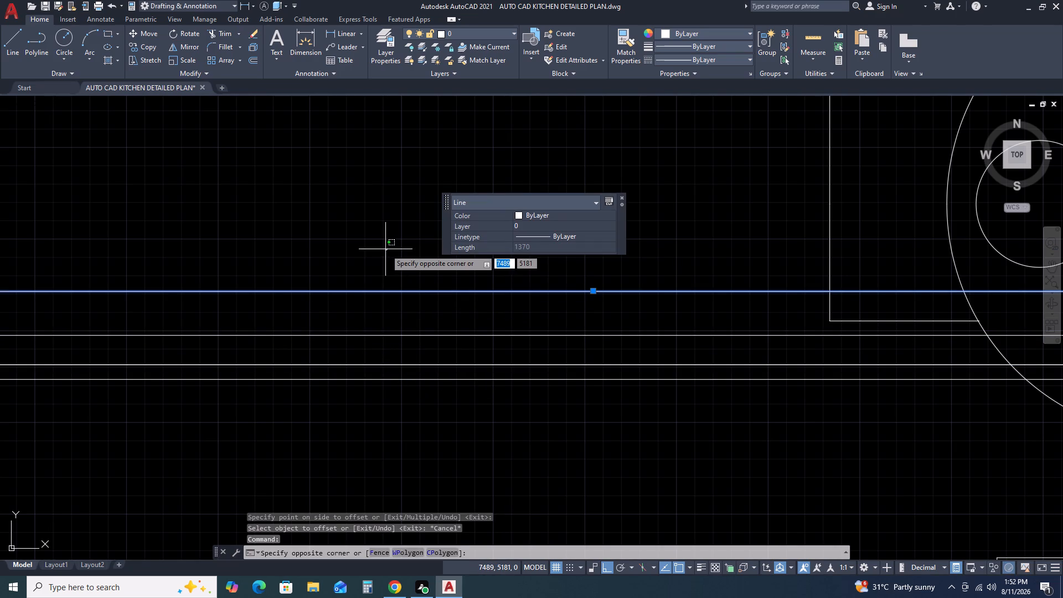
text(O)
key(space)
key(4)
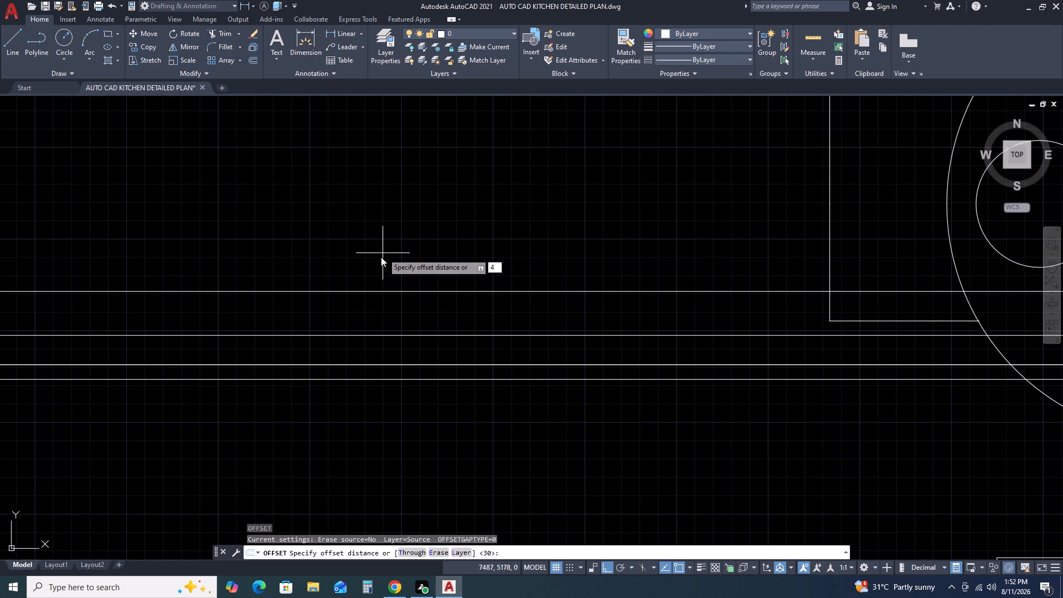
key(0)
key(space)
click(458, 233)
key(Escape)
Offset the uppermost copied line inside the top wall another 50 mm upward.
drag(471, 241, 459, 231)
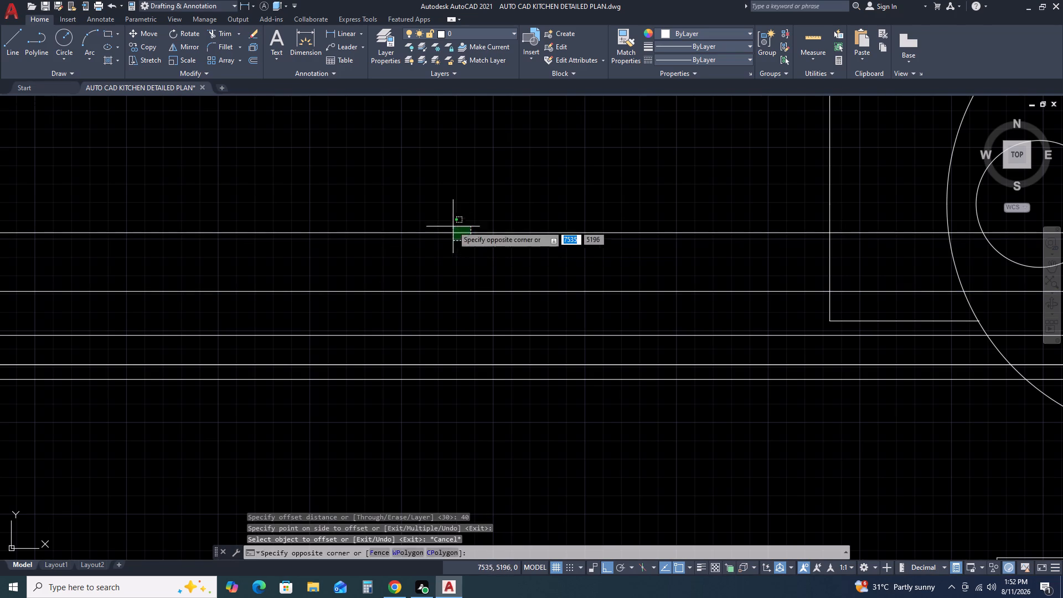
click(446, 219)
text(O)
key(space)
key(5)
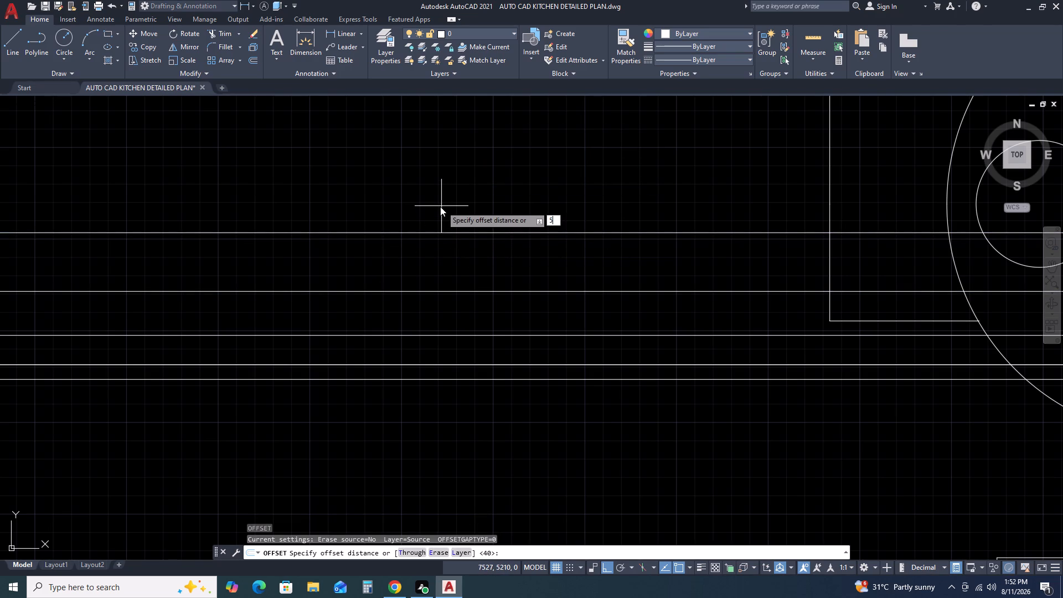
key(0)
key(space)
scroll(455, 188, down, 4)
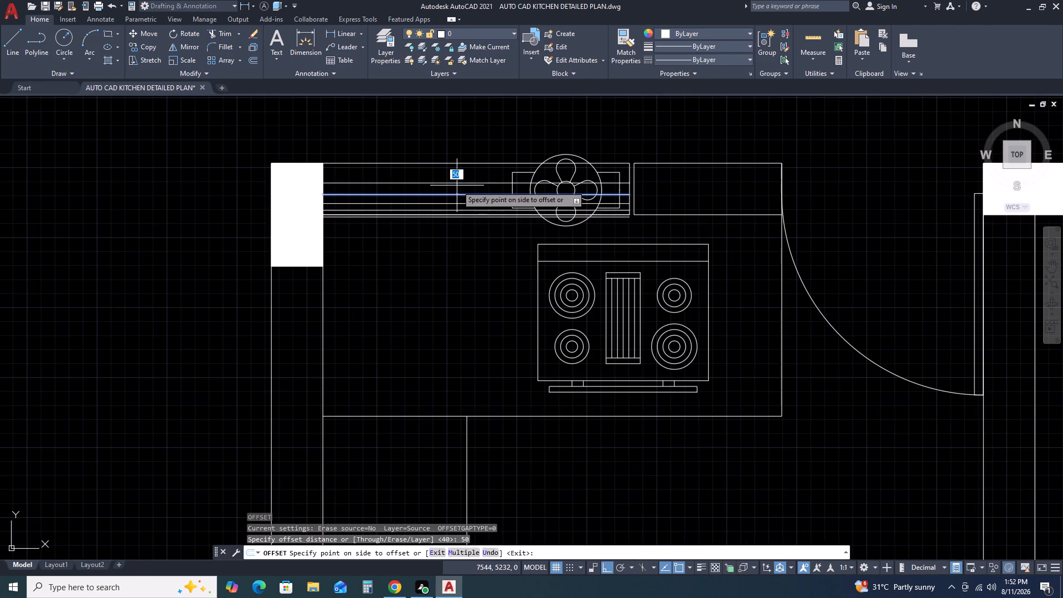
click(457, 185)
key(Escape)
Erase the stray line running just below the top wall's inner face, under the fan.
scroll(565, 187, up, 3)
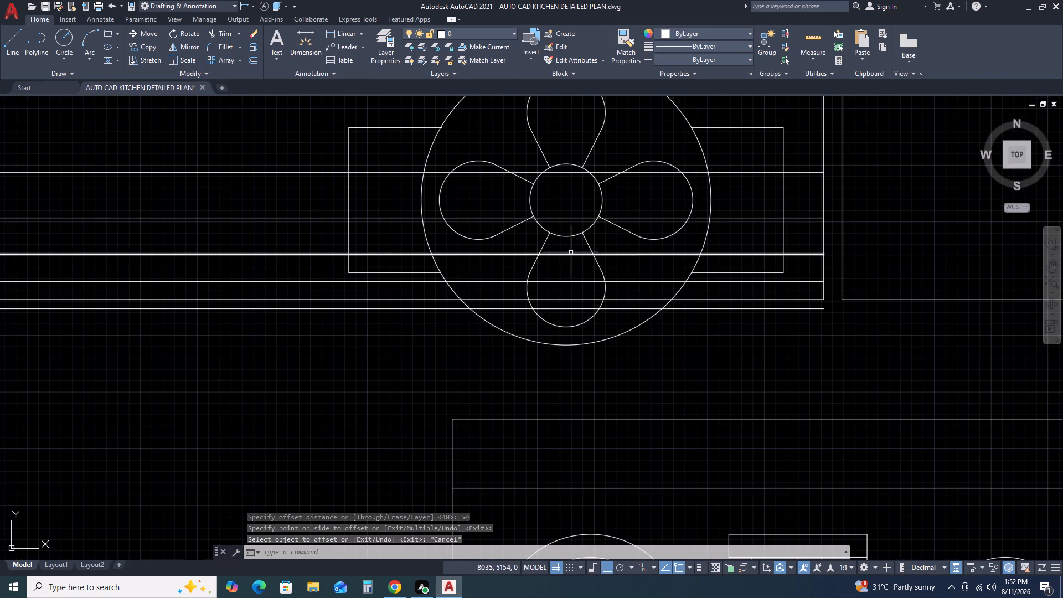
scroll(571, 252, down, 3)
scroll(343, 250, up, 2)
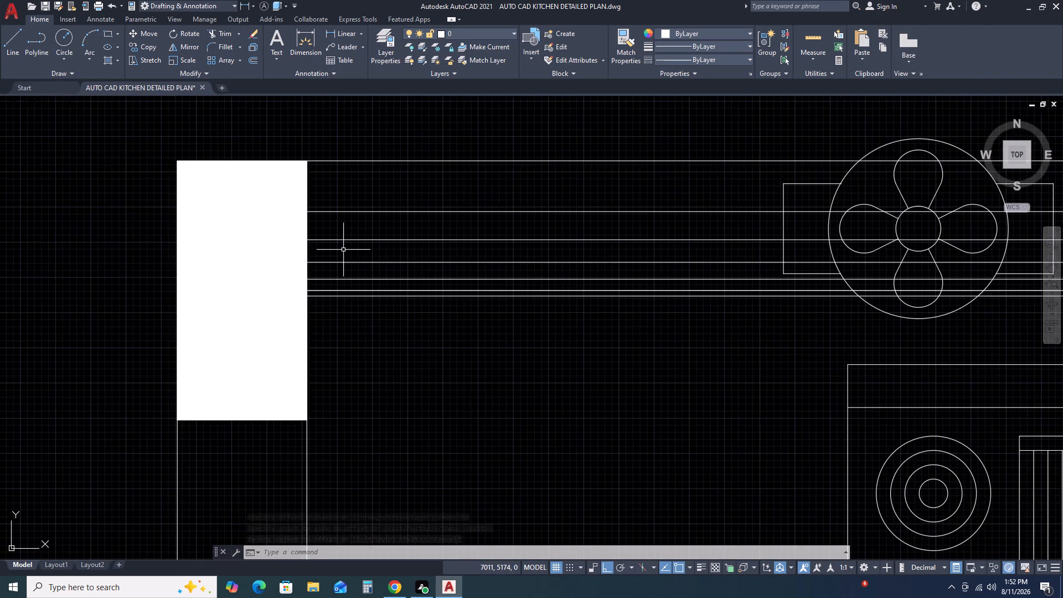
scroll(343, 250, down, 3)
scroll(438, 364, down, 1)
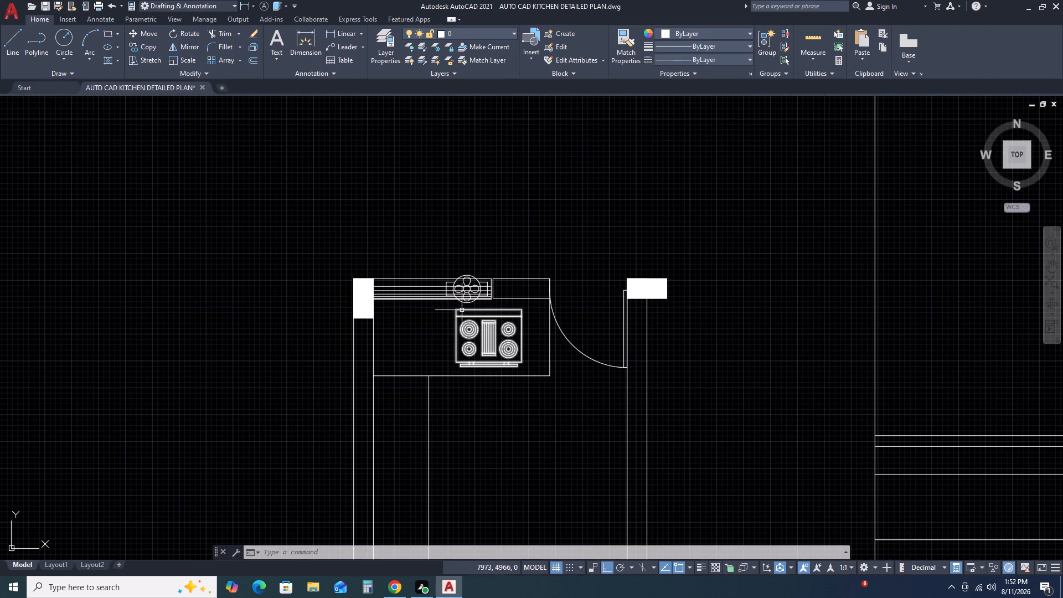
scroll(474, 244, up, 2)
scroll(491, 383, up, 3)
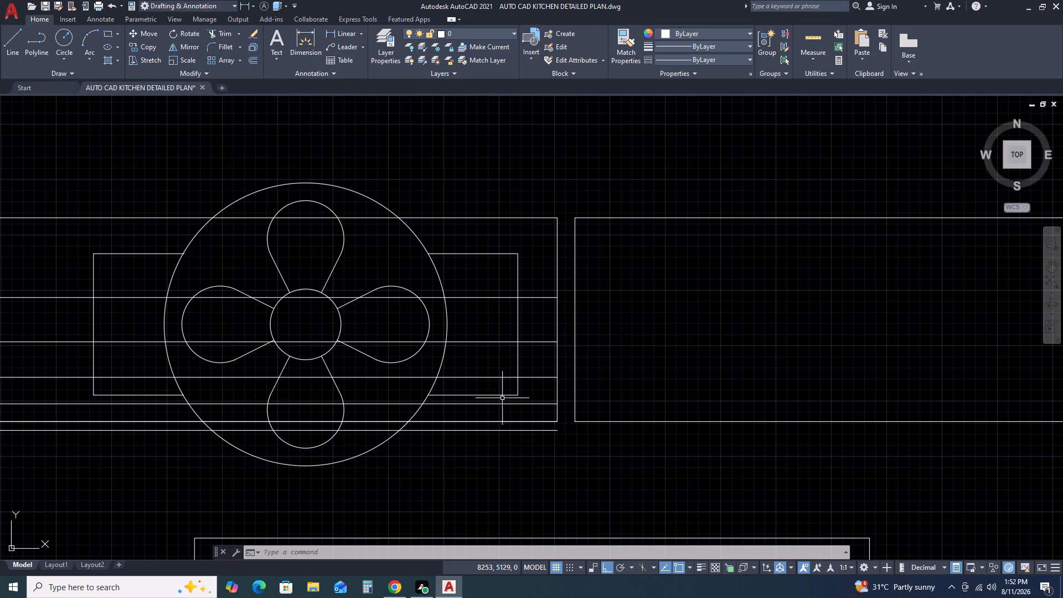
click(507, 431)
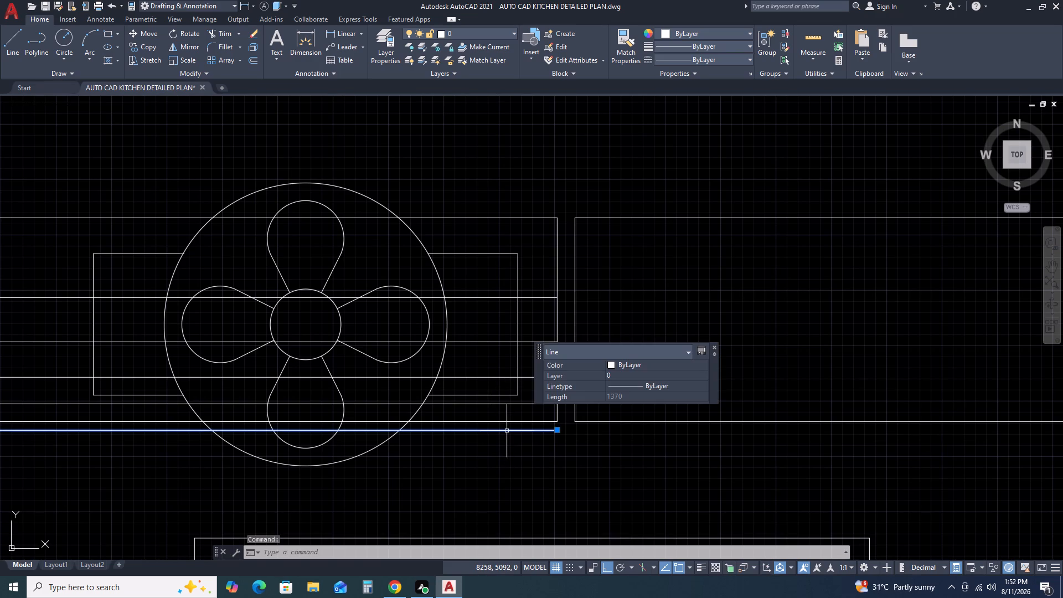
key(Delete)
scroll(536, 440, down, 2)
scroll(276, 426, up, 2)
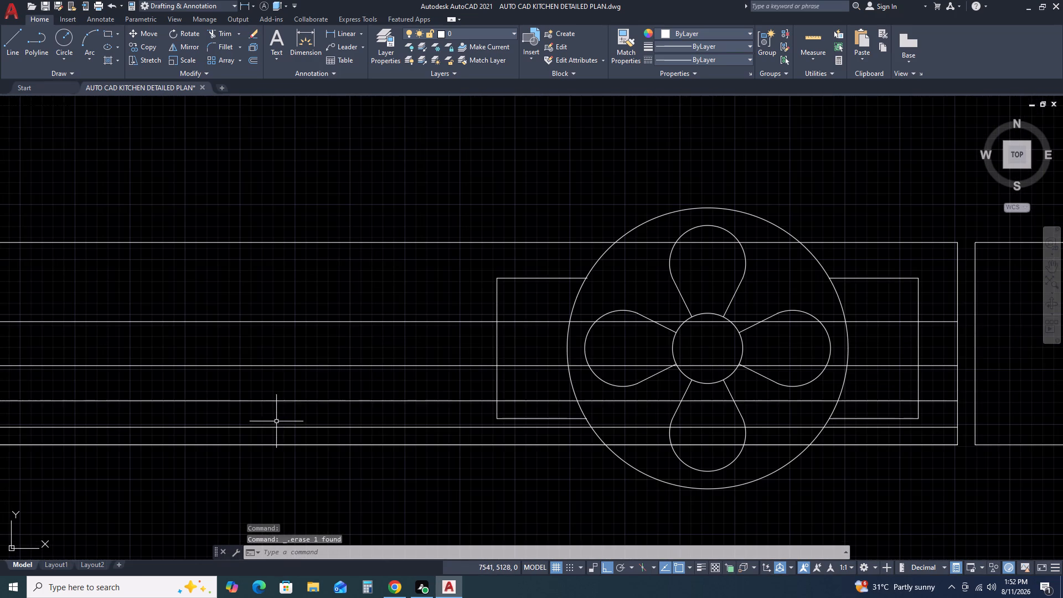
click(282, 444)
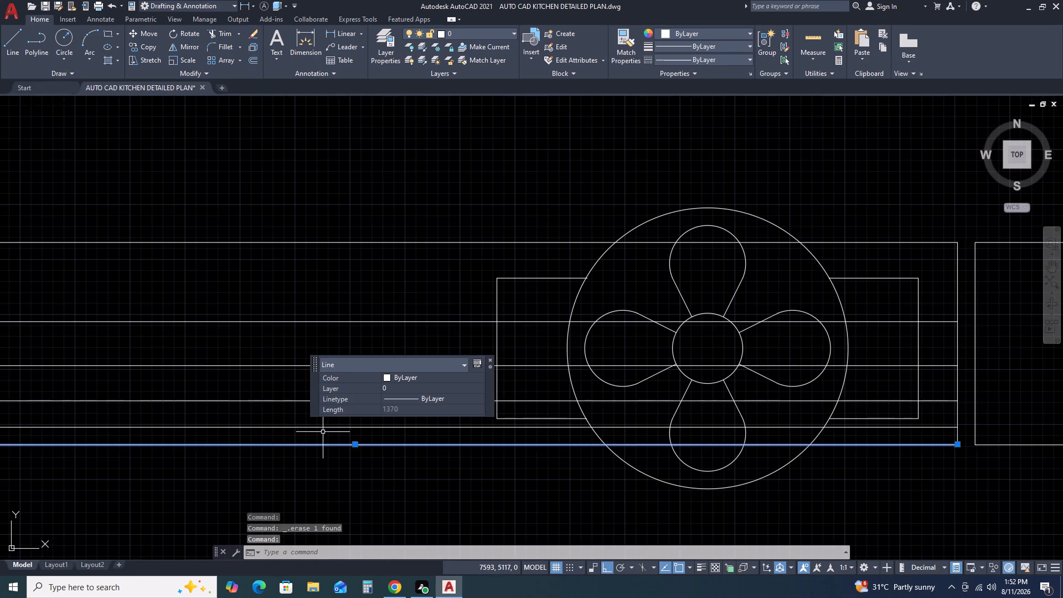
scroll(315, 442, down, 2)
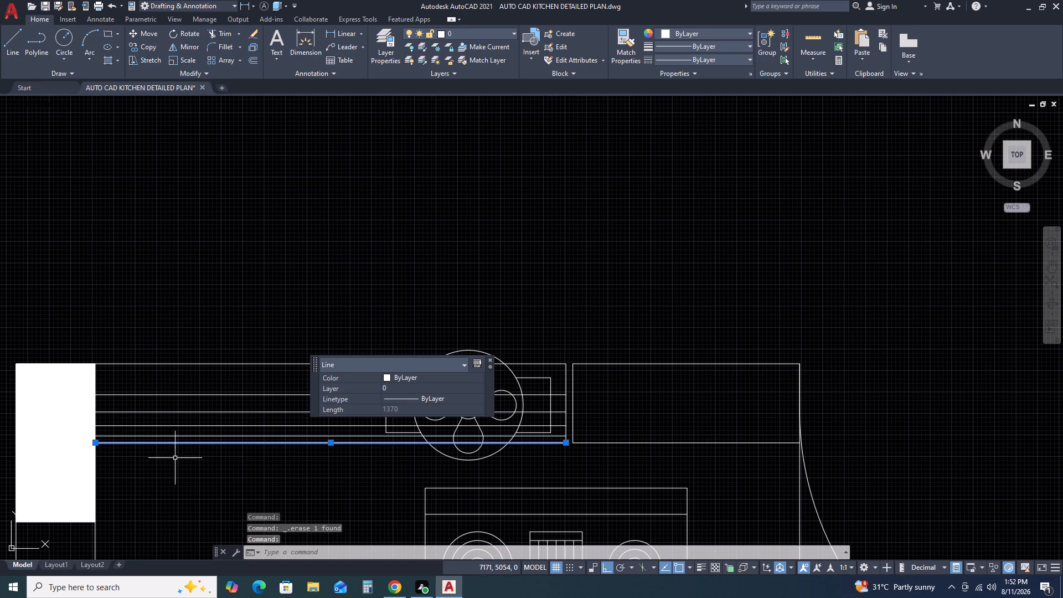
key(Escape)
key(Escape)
Offset the top wall's inner-face line 10 mm upward, between it and the nearest line above.
scroll(412, 452, down, 1)
middle_drag(296, 429, 489, 346)
middle_click(489, 346)
scroll(590, 380, up, 4)
scroll(497, 288, up, 3)
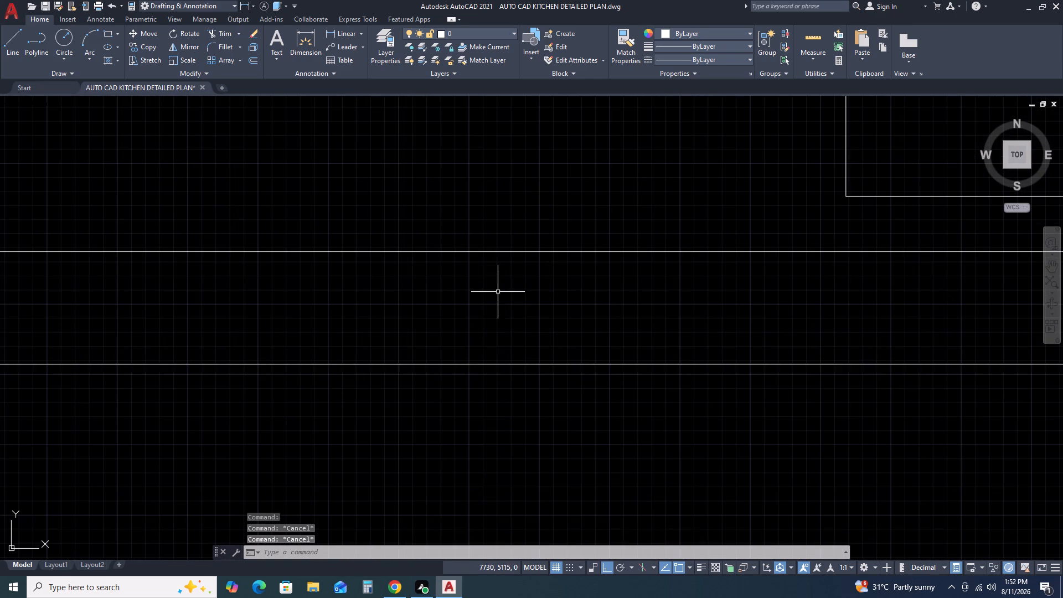
click(506, 363)
text(O)
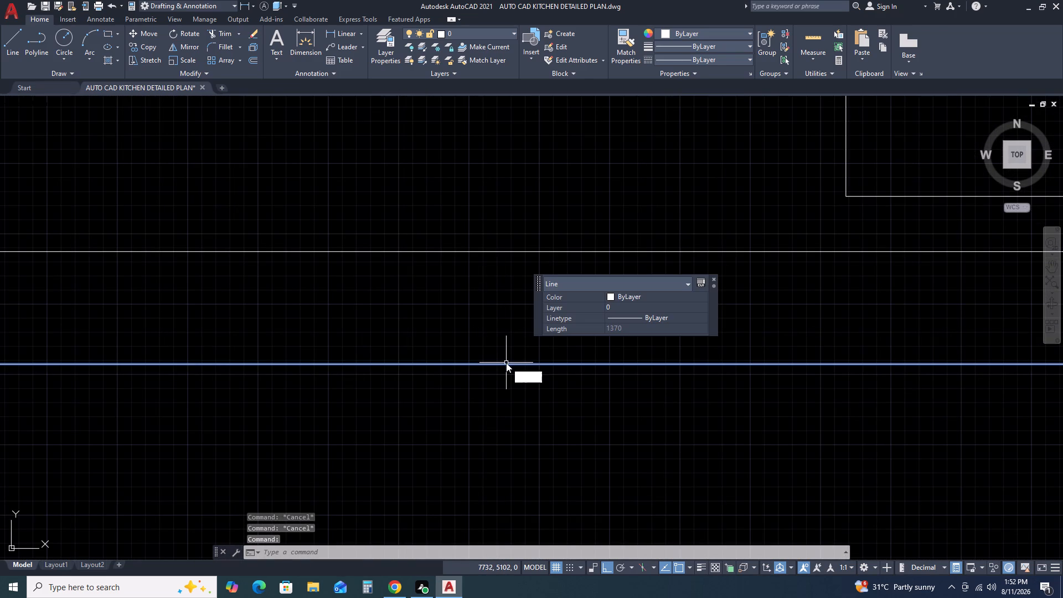
key(space)
text(10)
key(space)
click(509, 325)
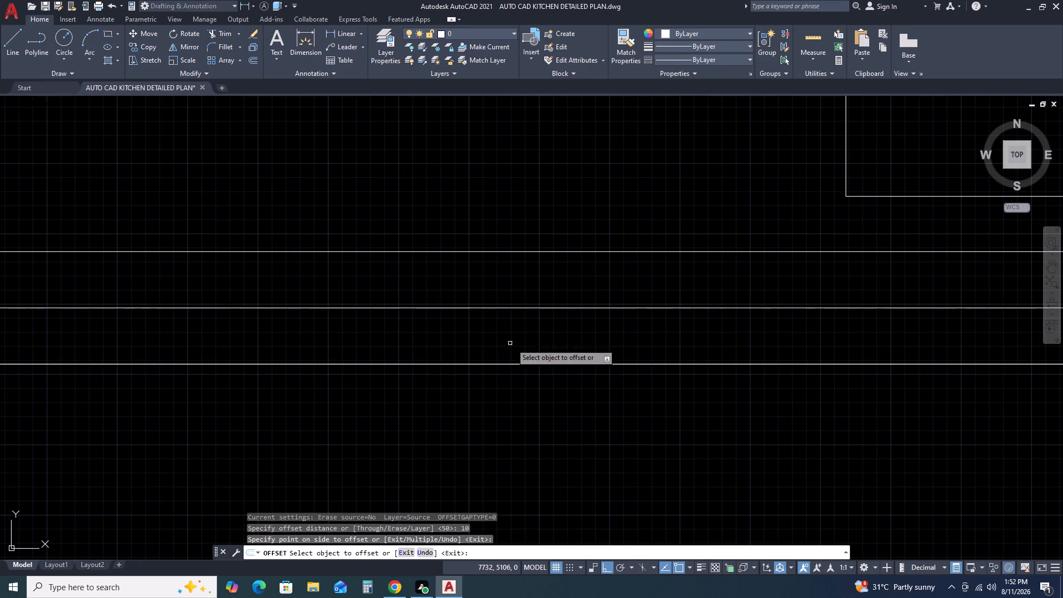
key(Escape)
Trim away the bottom counter's horizontal front edge above the sink and two-door unit, on both sides of the vertical counter line.
scroll(526, 338, down, 3)
scroll(664, 346, down, 3)
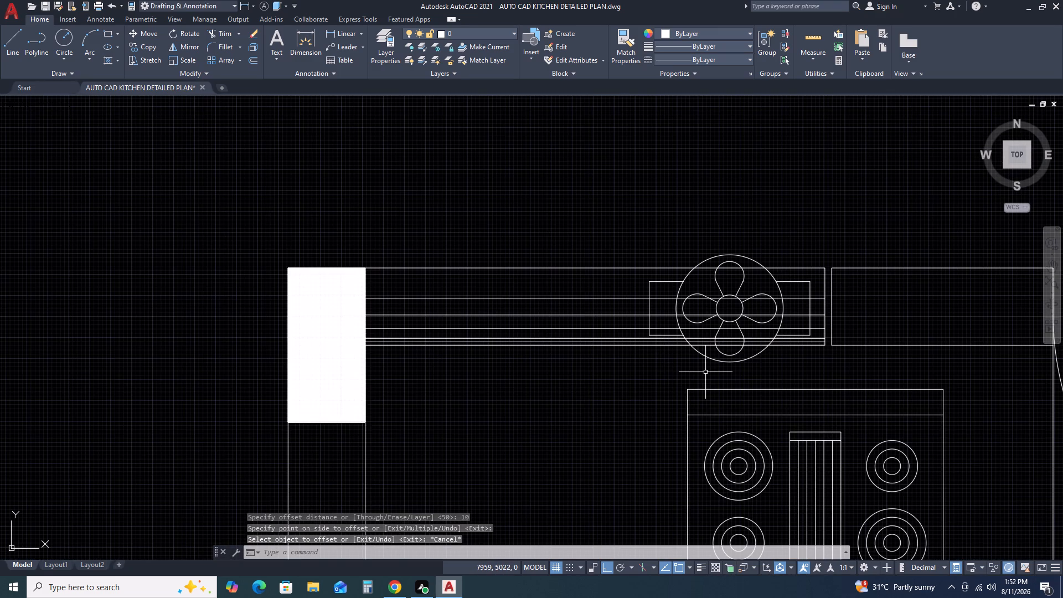
scroll(705, 372, down, 1)
middle_drag(759, 369, 707, 314)
middle_click(686, 291)
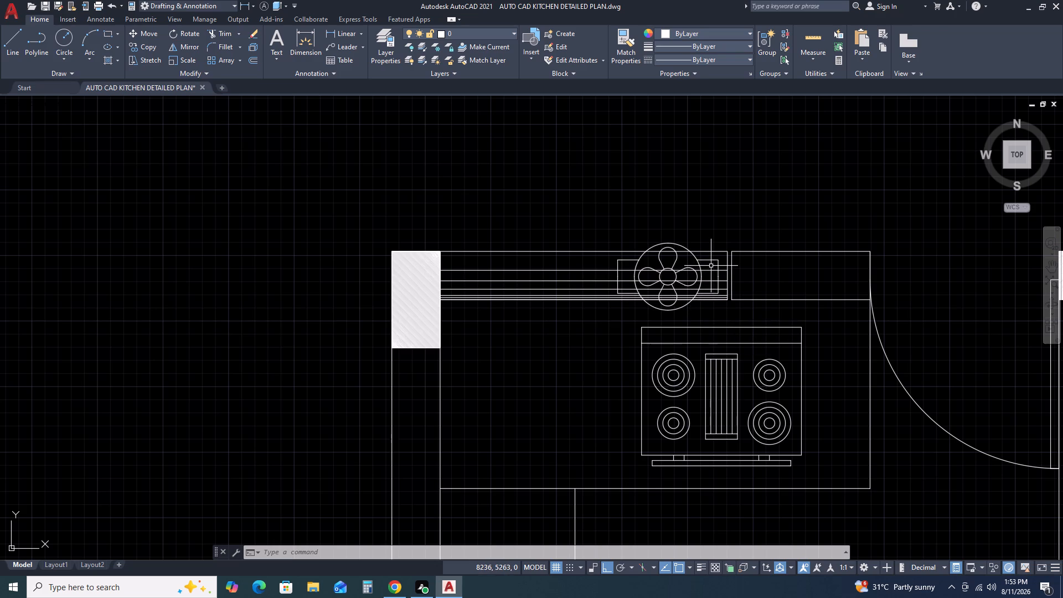
scroll(598, 302, down, 3)
middle_drag(560, 399, 572, 374)
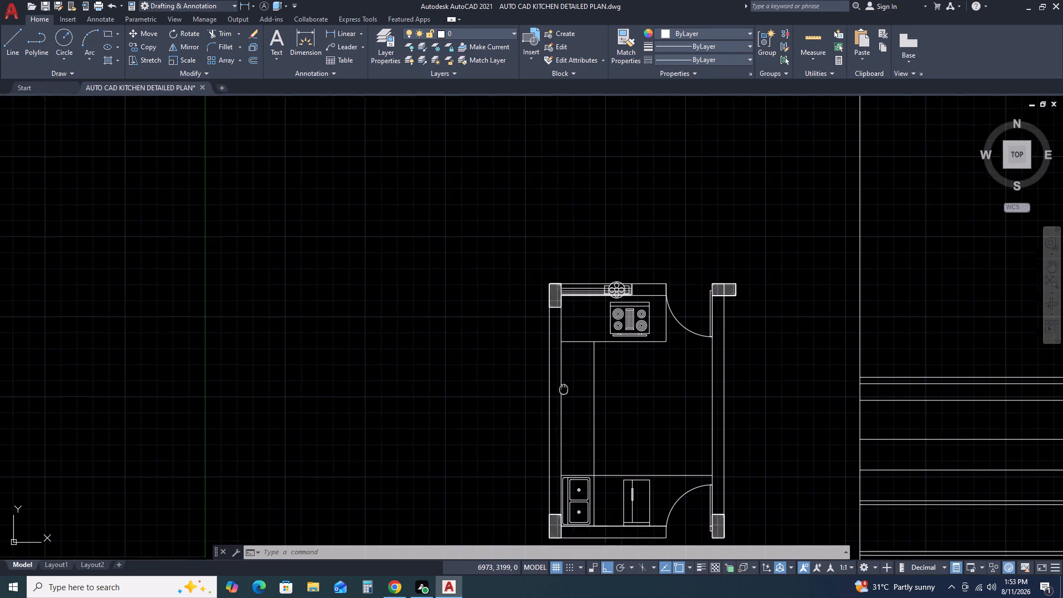
middle_drag(572, 374, 577, 350)
middle_click(577, 333)
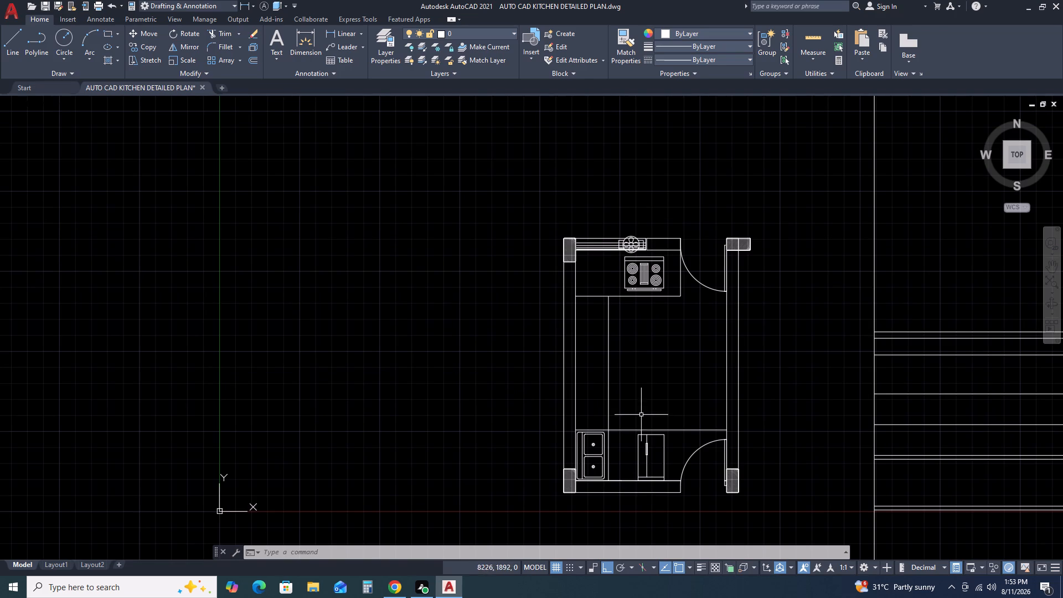
scroll(641, 415, up, 2)
scroll(591, 484, up, 1)
text(TR)
key(space)
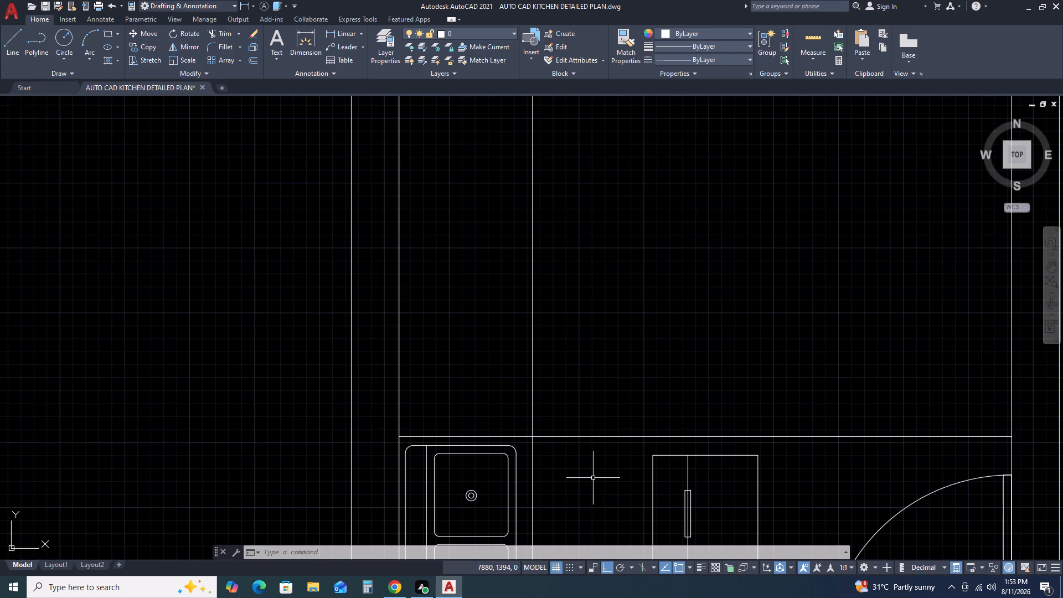
scroll(581, 484, up, 2)
drag(580, 410, 566, 388)
click(540, 344)
drag(429, 375, 429, 369)
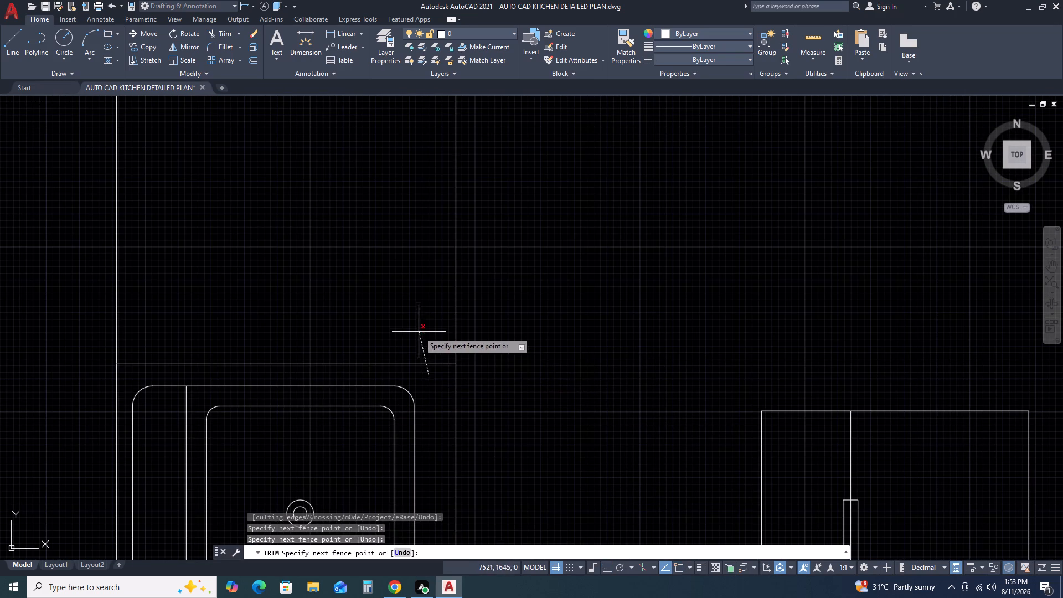
click(418, 329)
key(Escape)
scroll(480, 366, down, 3)
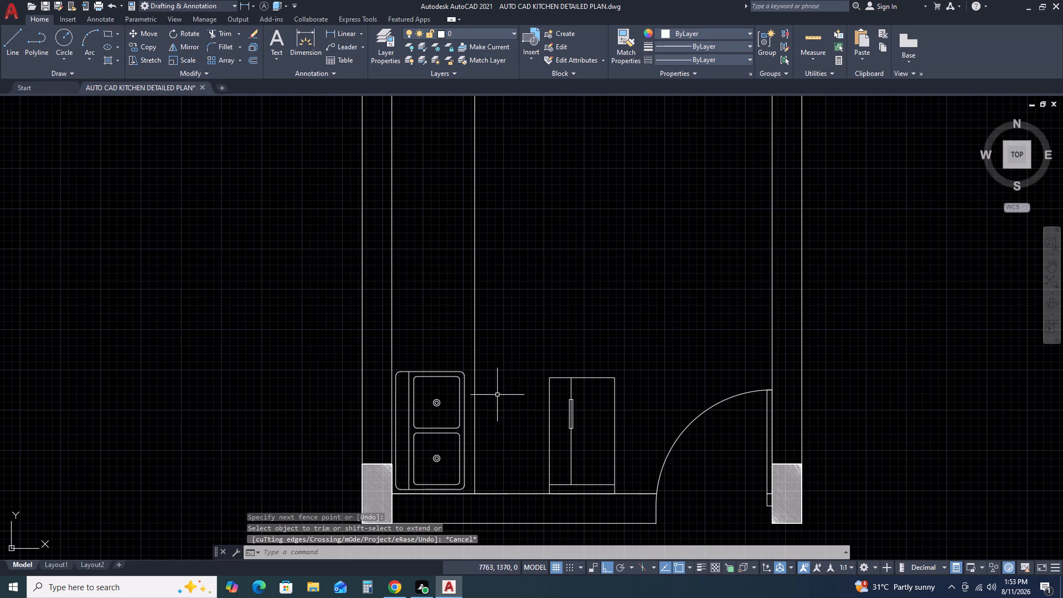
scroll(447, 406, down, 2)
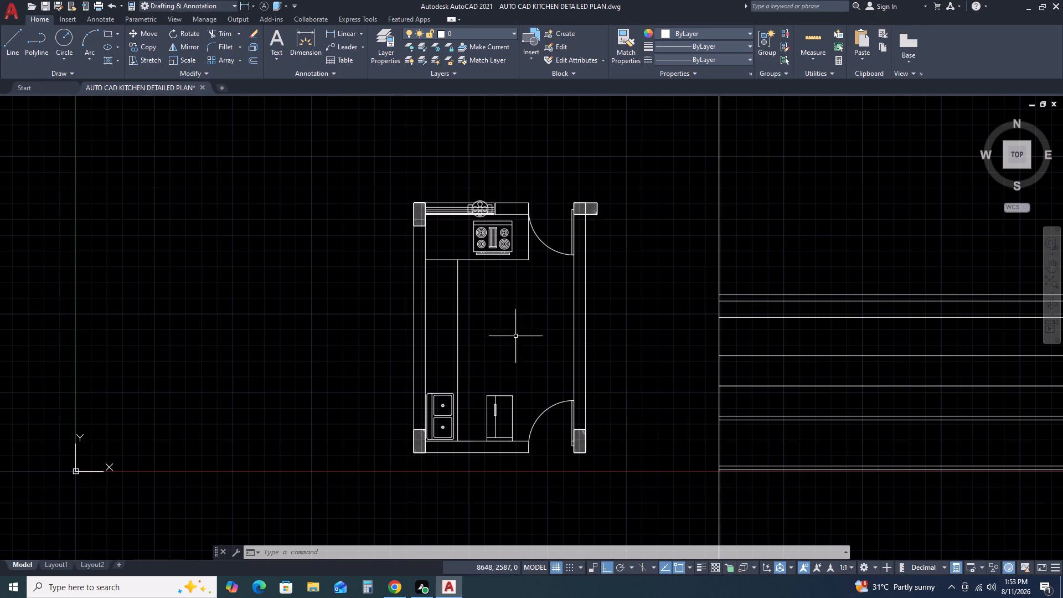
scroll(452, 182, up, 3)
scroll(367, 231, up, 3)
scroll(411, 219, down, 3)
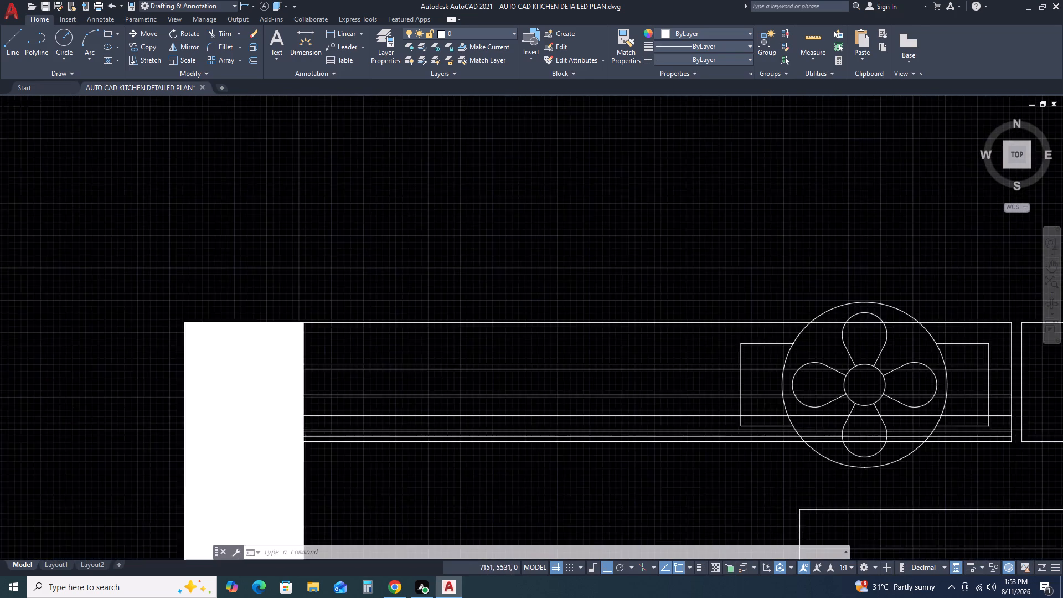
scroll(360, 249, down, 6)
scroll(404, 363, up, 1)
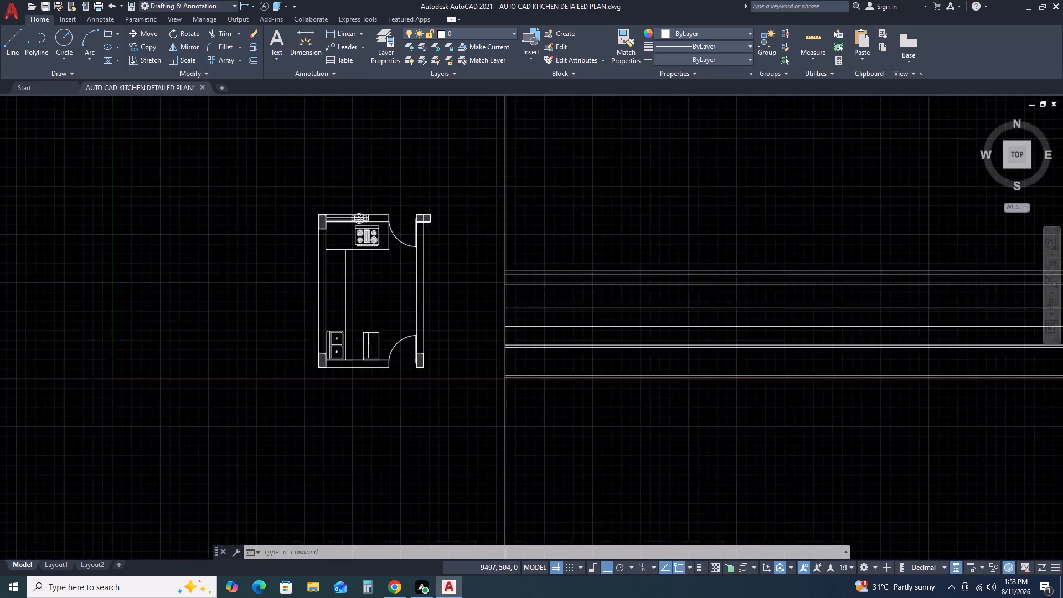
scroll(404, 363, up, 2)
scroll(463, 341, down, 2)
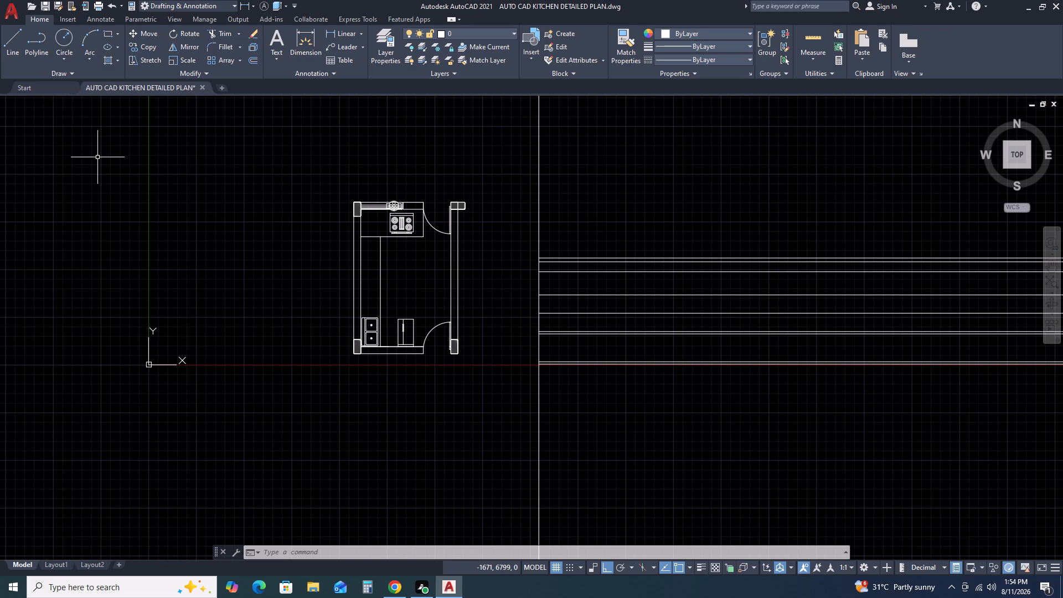
Hatch the left, right and bottom walls and the top wall section between the fan and door with the ANSI32 pattern.
key(h)
key(space)
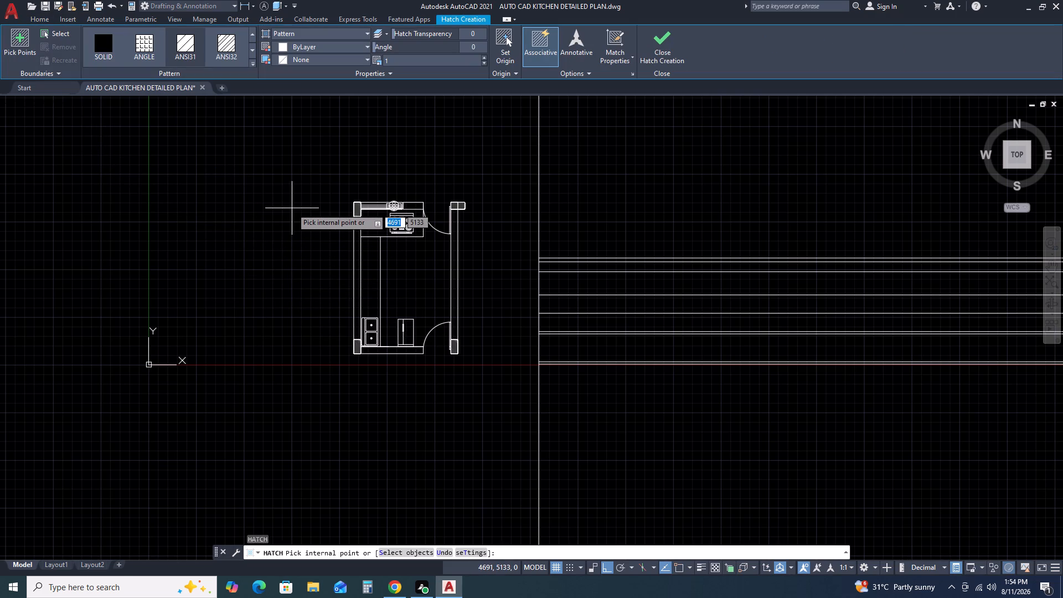
click(226, 45)
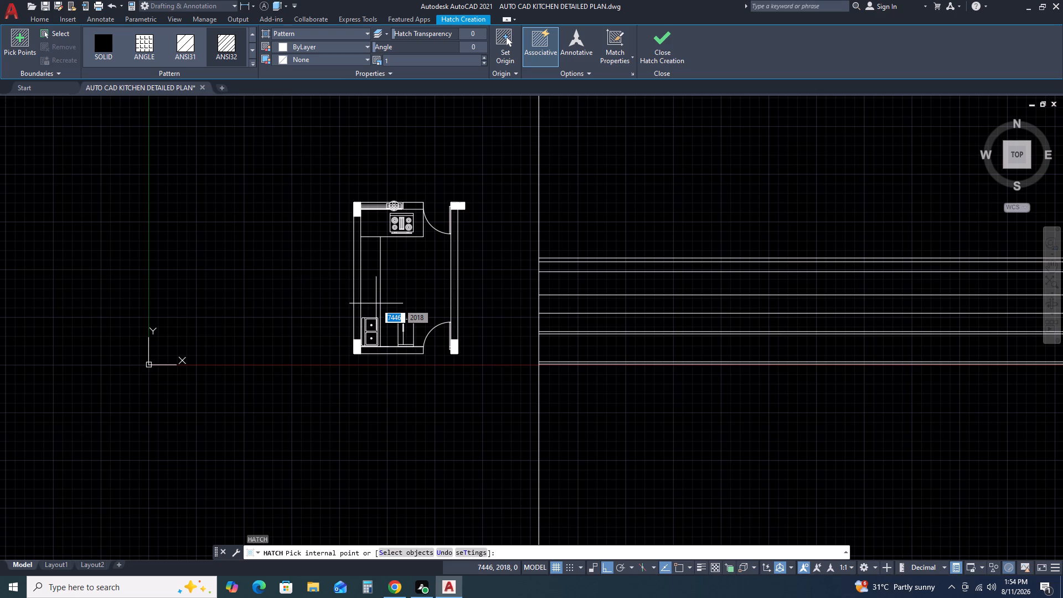
scroll(383, 265, up, 3)
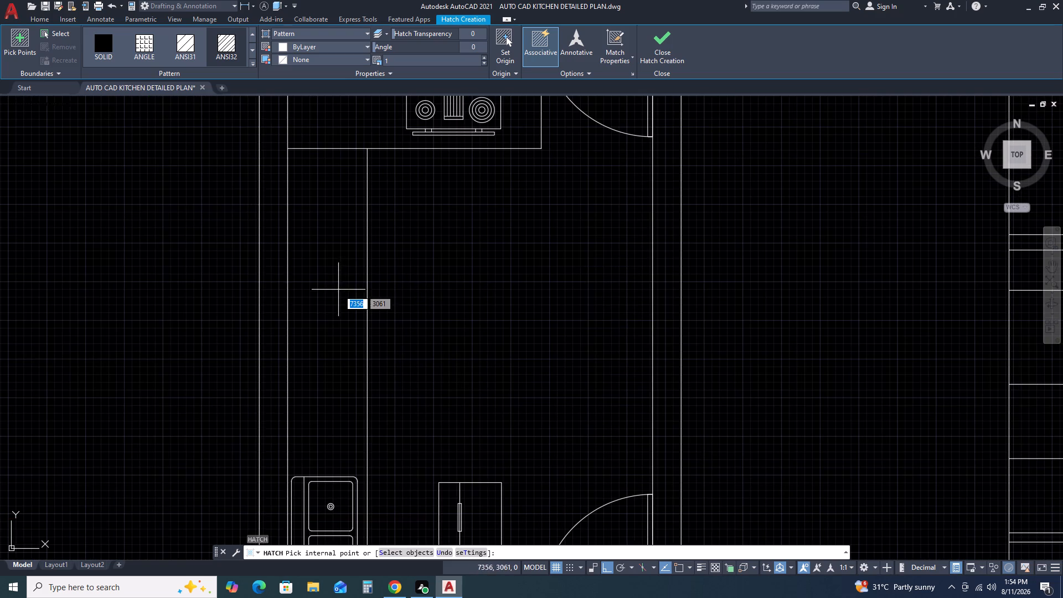
click(275, 295)
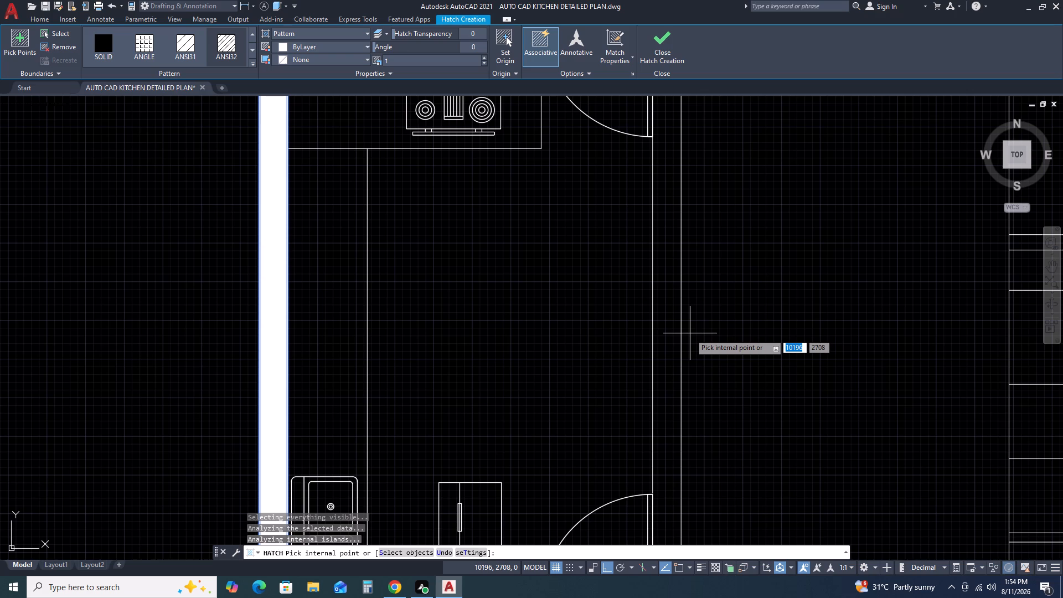
click(659, 338)
scroll(659, 338, down, 3)
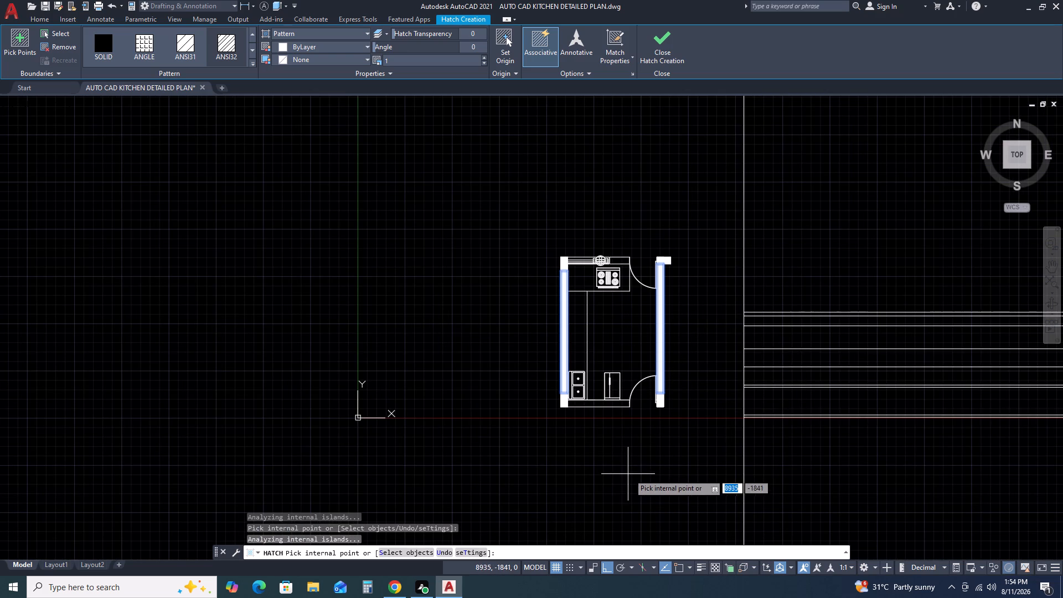
scroll(608, 403, up, 2)
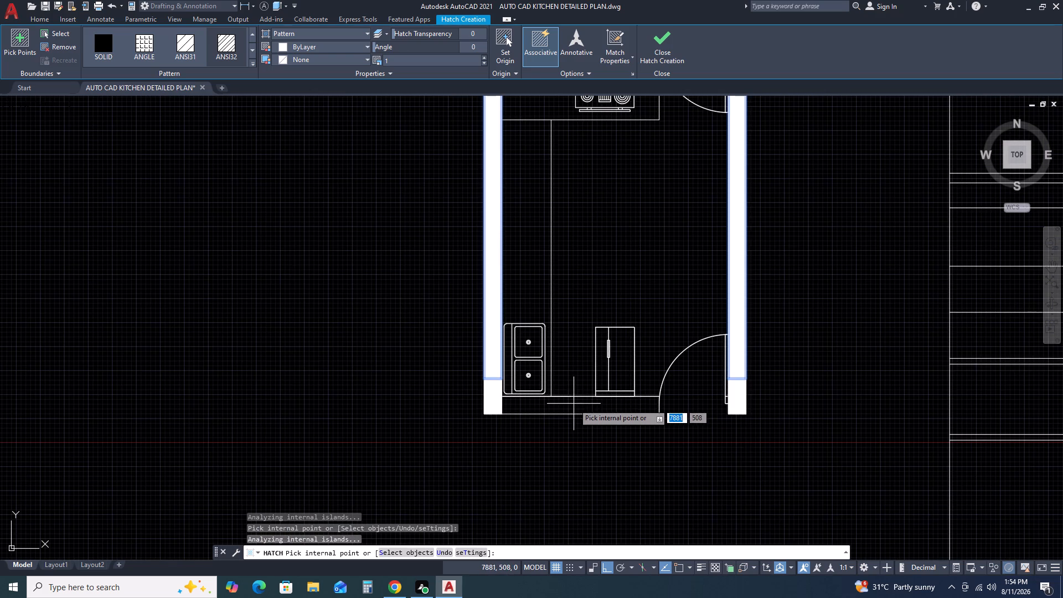
click(582, 404)
scroll(757, 302, down, 2)
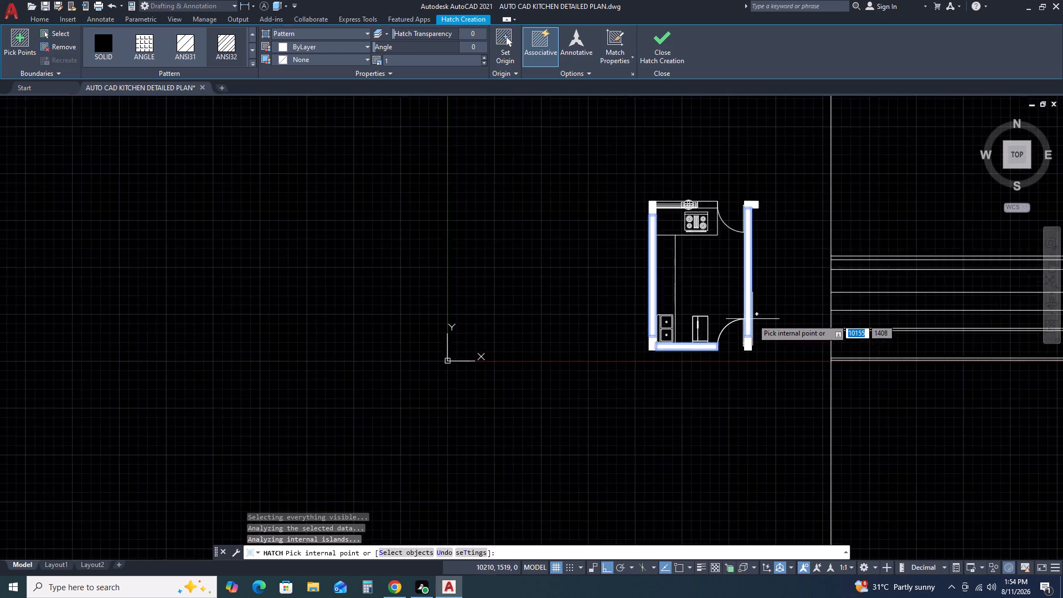
scroll(752, 319, down, 1)
scroll(717, 254, up, 6)
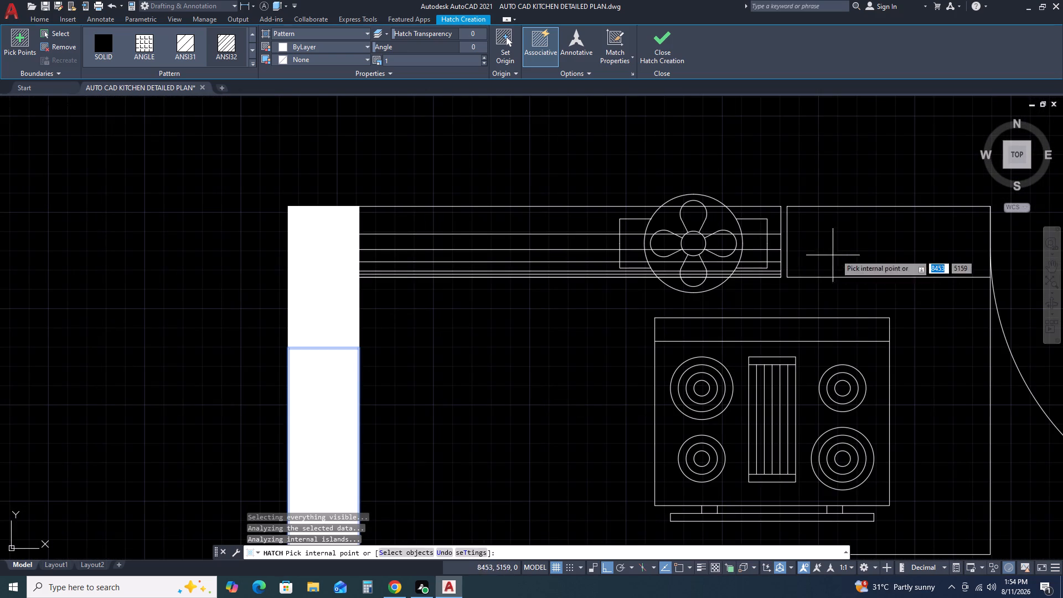
click(844, 250)
key(Escape)
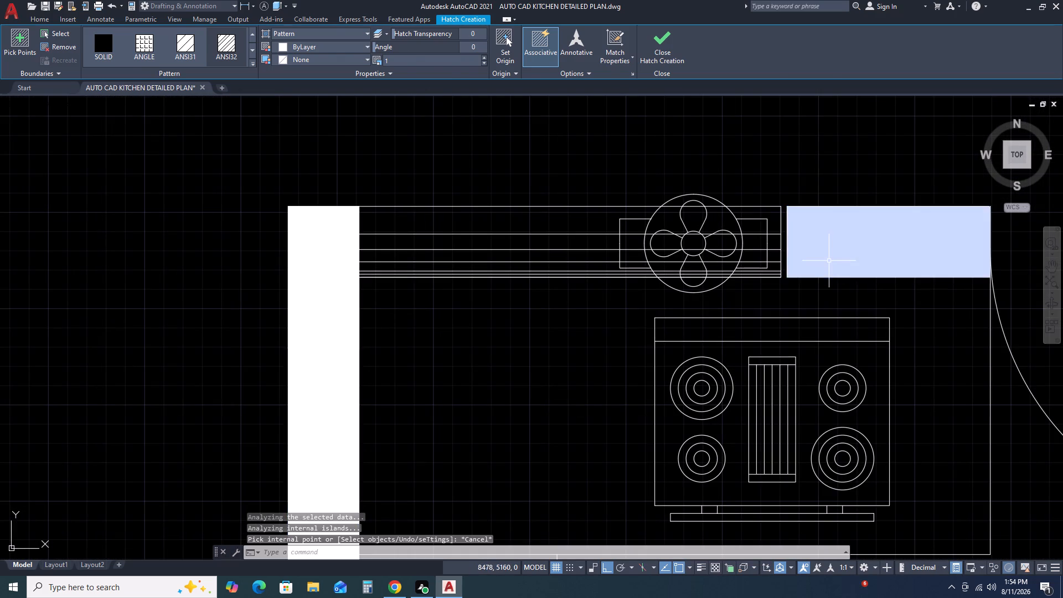
Set the pattern scale of the four ANSI32 wall hatches to 100.
scroll(834, 271, down, 3)
click(840, 272)
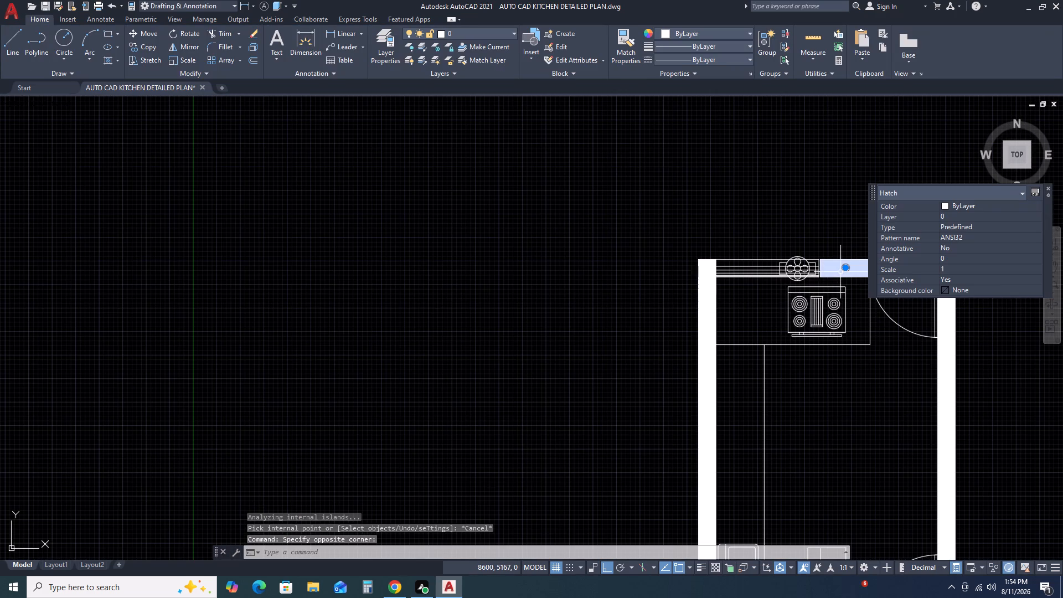
scroll(446, 58, down, 3)
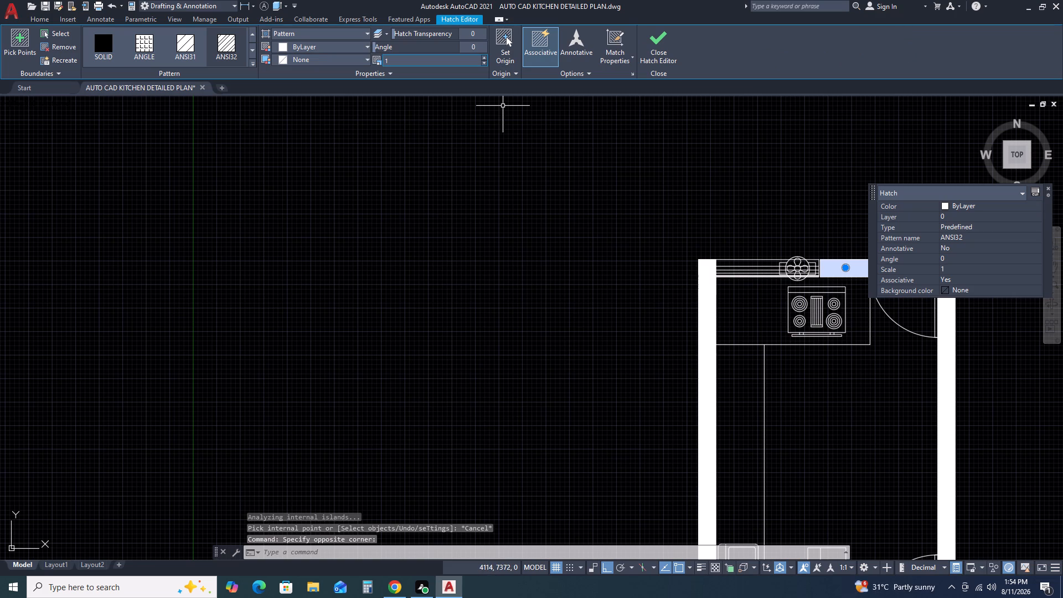
scroll(446, 58, down, 8)
scroll(446, 58, up, 14)
scroll(397, 69, up, 15)
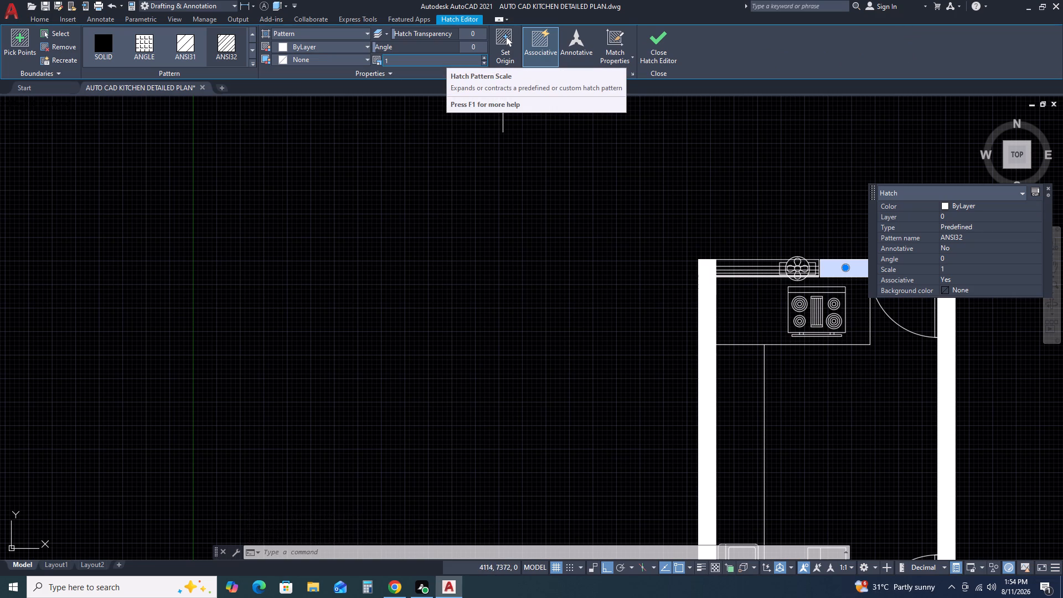
scroll(386, 62, up, 7)
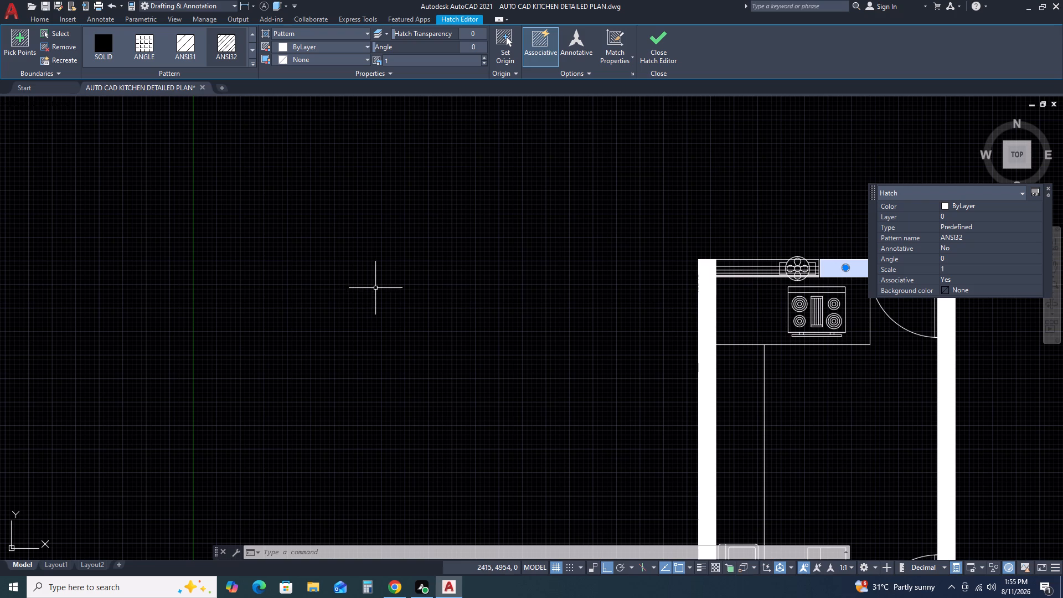
scroll(498, 364, down, 2)
middle_drag(619, 386, 543, 343)
scroll(585, 349, up, 5)
click(647, 356)
scroll(647, 356, down, 6)
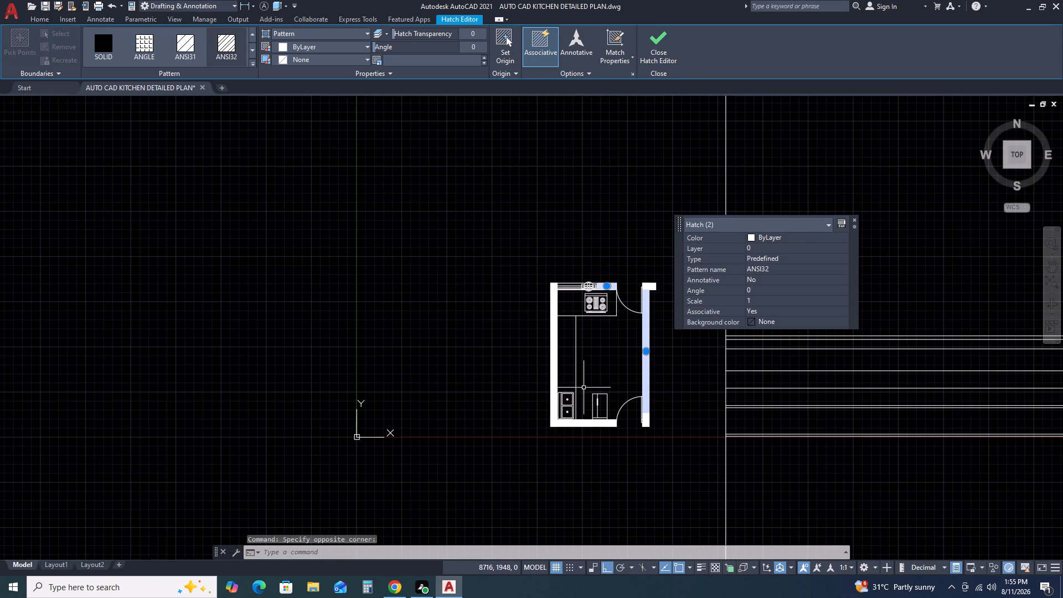
click(555, 378)
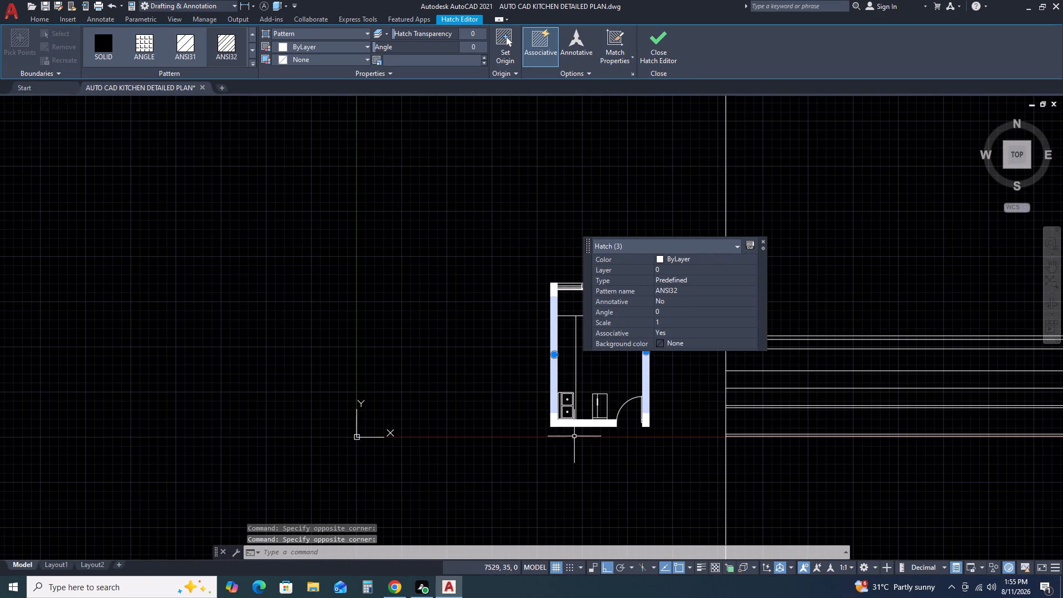
scroll(574, 431, up, 3)
click(581, 410)
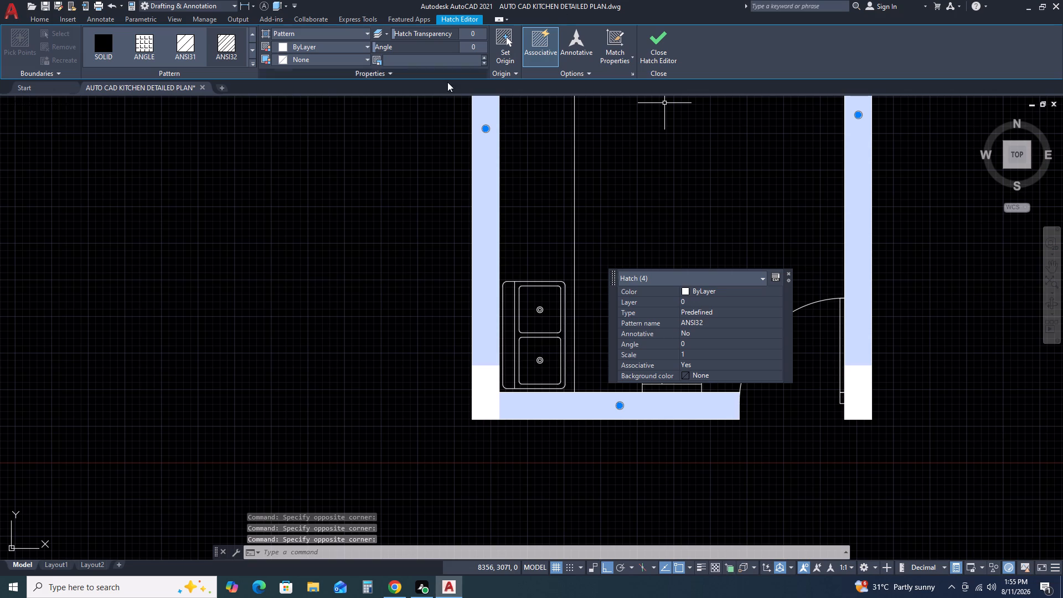
scroll(408, 62, up, 6)
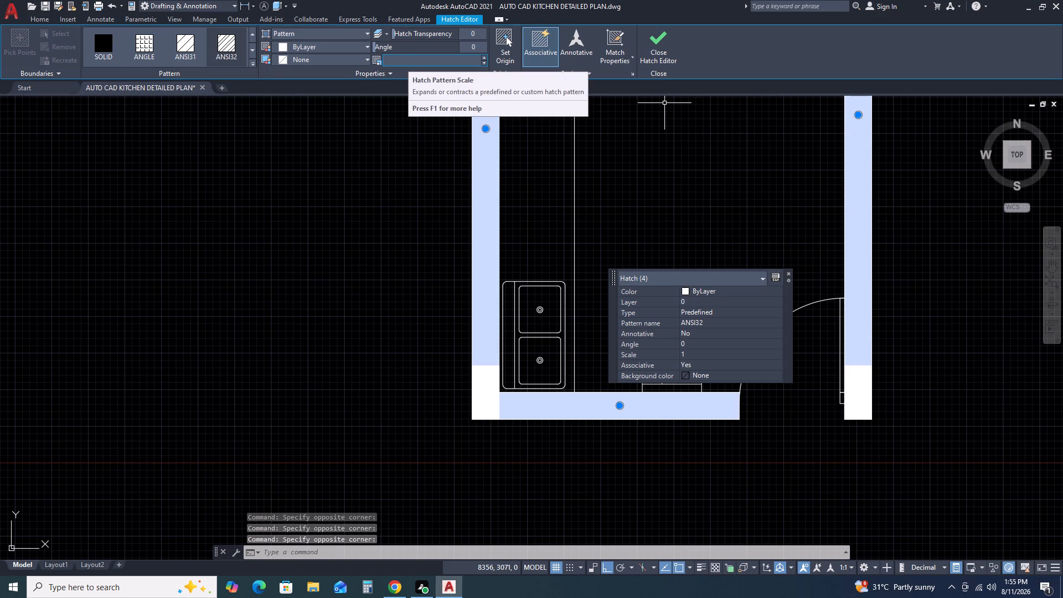
scroll(412, 57, up, 6)
scroll(413, 60, down, 20)
scroll(413, 60, down, 10)
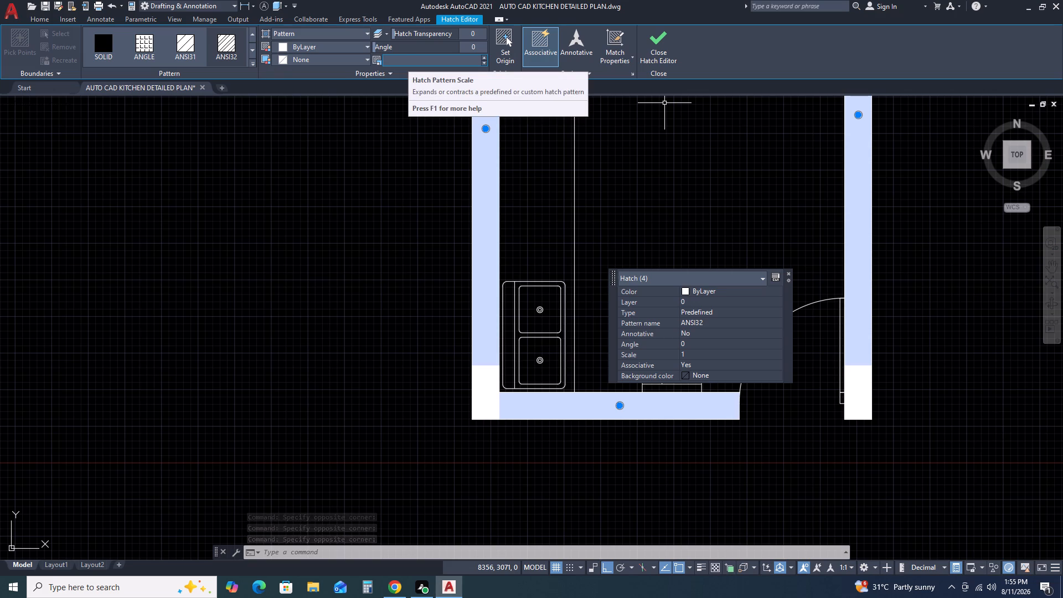
scroll(414, 60, down, 2)
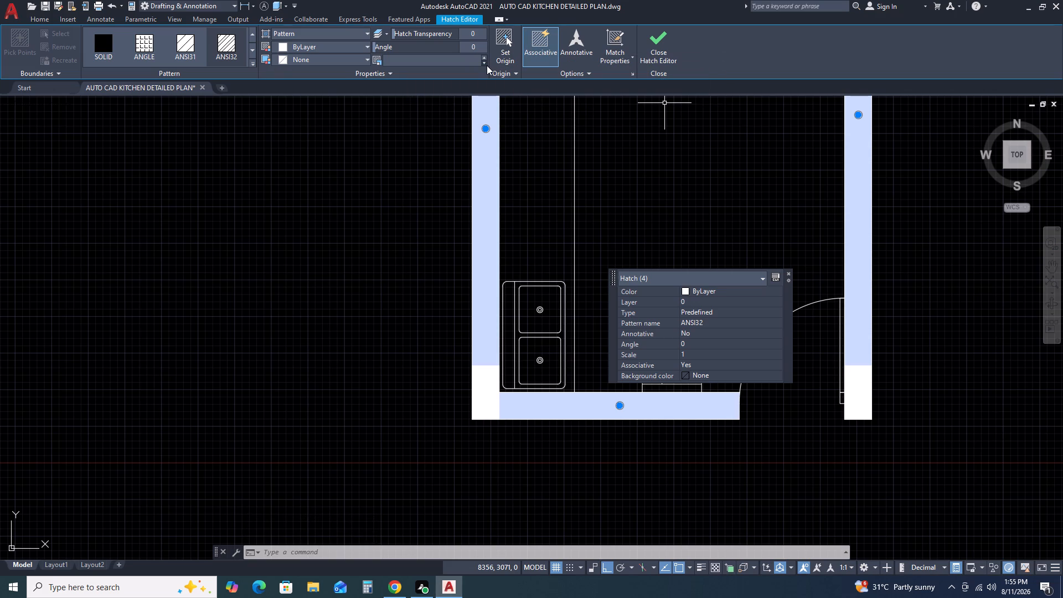
click(487, 65)
triple_click(485, 65)
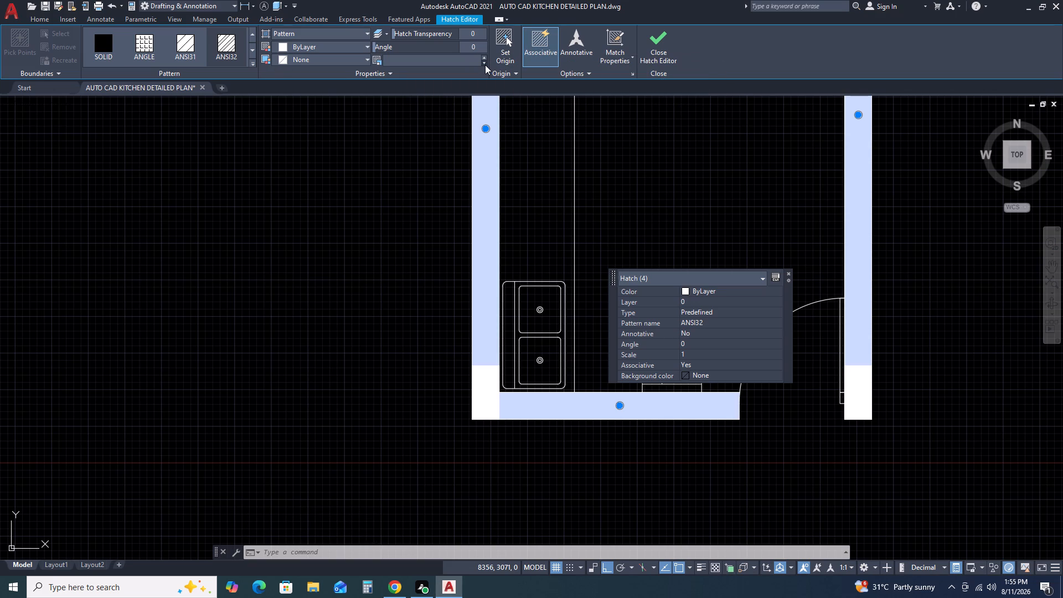
triple_click(485, 65)
triple_click(484, 58)
triple_click(484, 58)
click(452, 64)
key(1)
text(00)
key(Return)
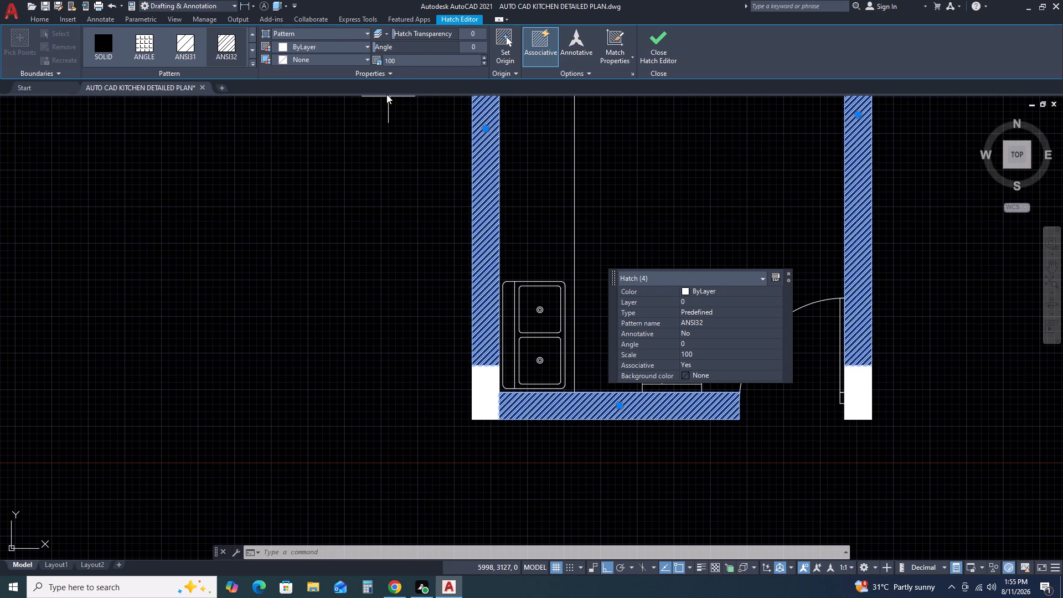
Increase the pattern scale of the four wall hatches to 310 and finish editing them.
scroll(407, 59, down, 4)
scroll(407, 59, up, 10)
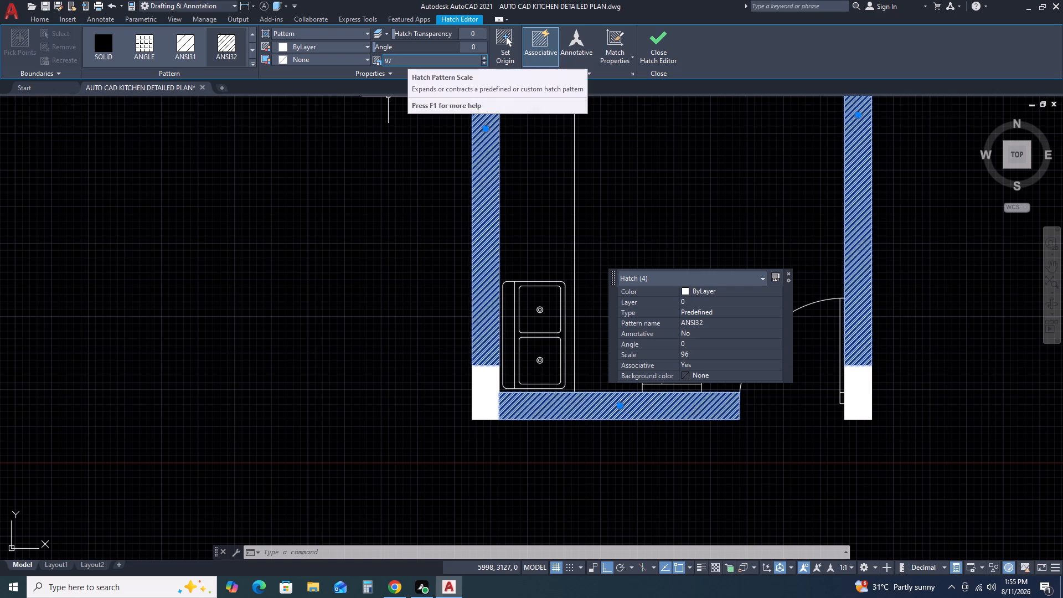
scroll(407, 59, up, 20)
scroll(407, 59, up, 4)
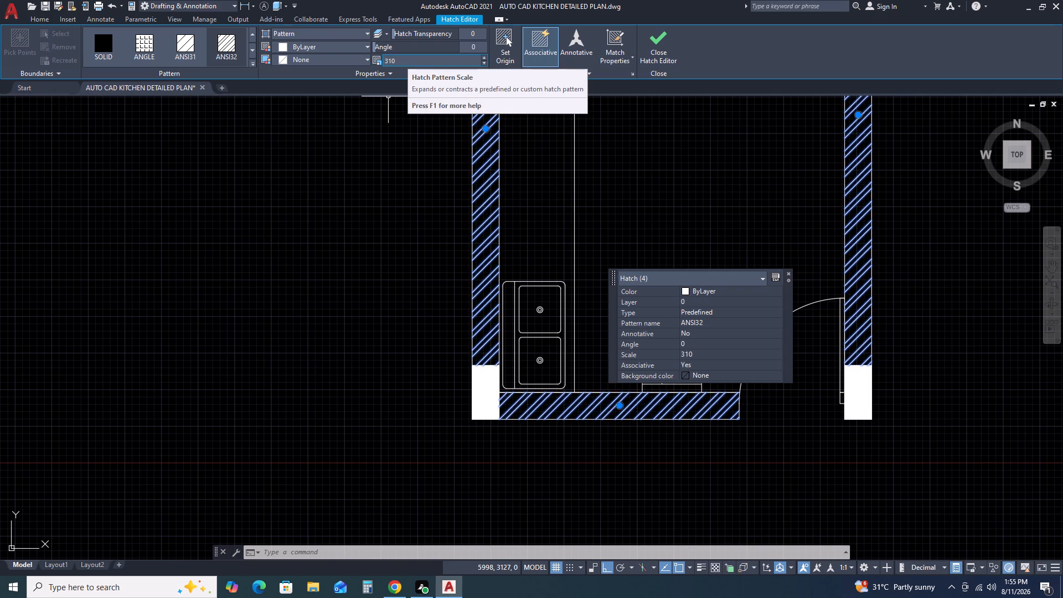
click(659, 56)
key(Escape)
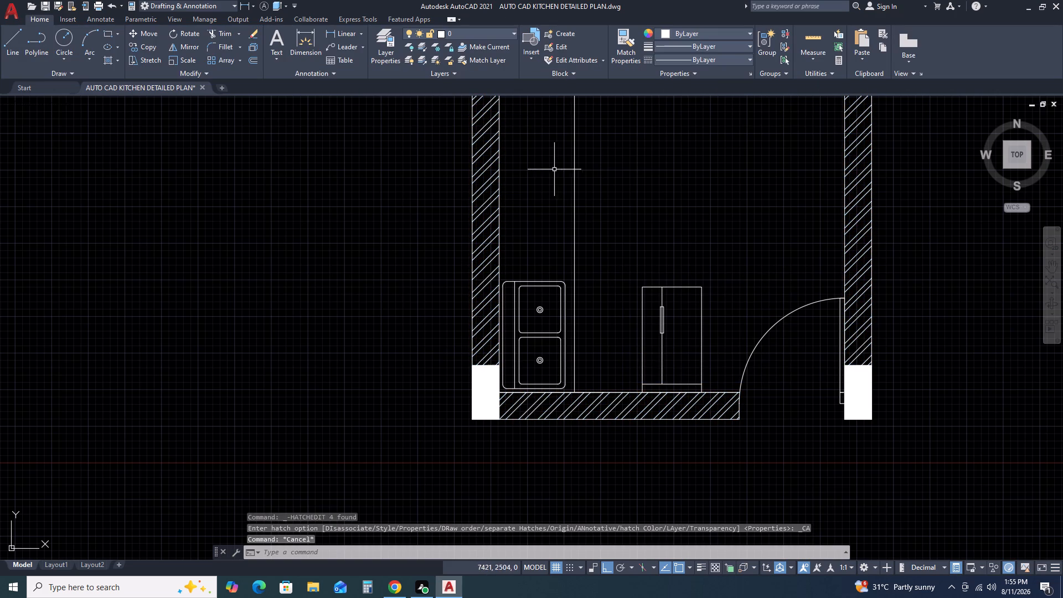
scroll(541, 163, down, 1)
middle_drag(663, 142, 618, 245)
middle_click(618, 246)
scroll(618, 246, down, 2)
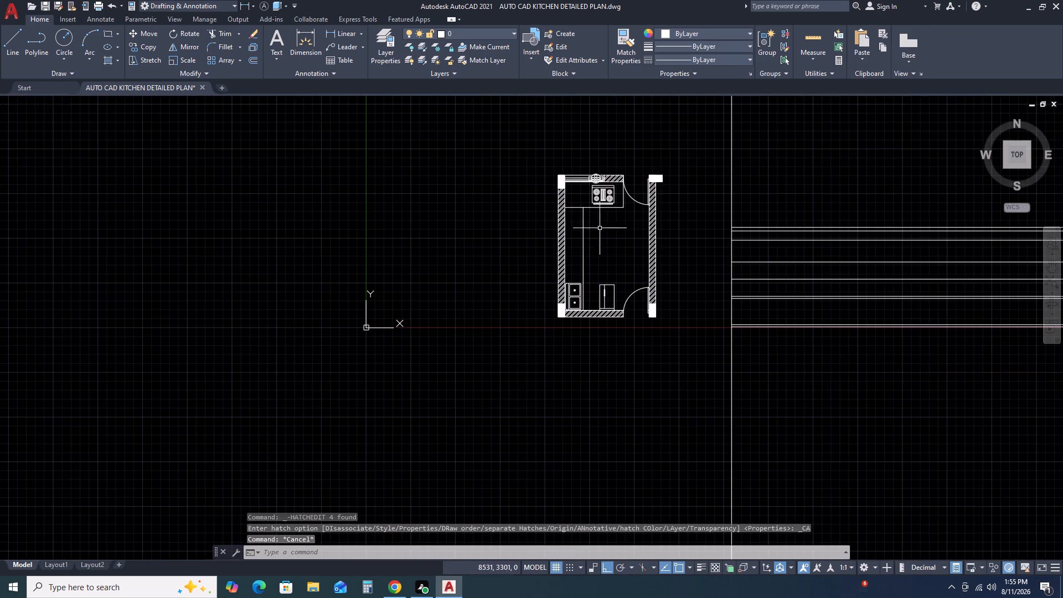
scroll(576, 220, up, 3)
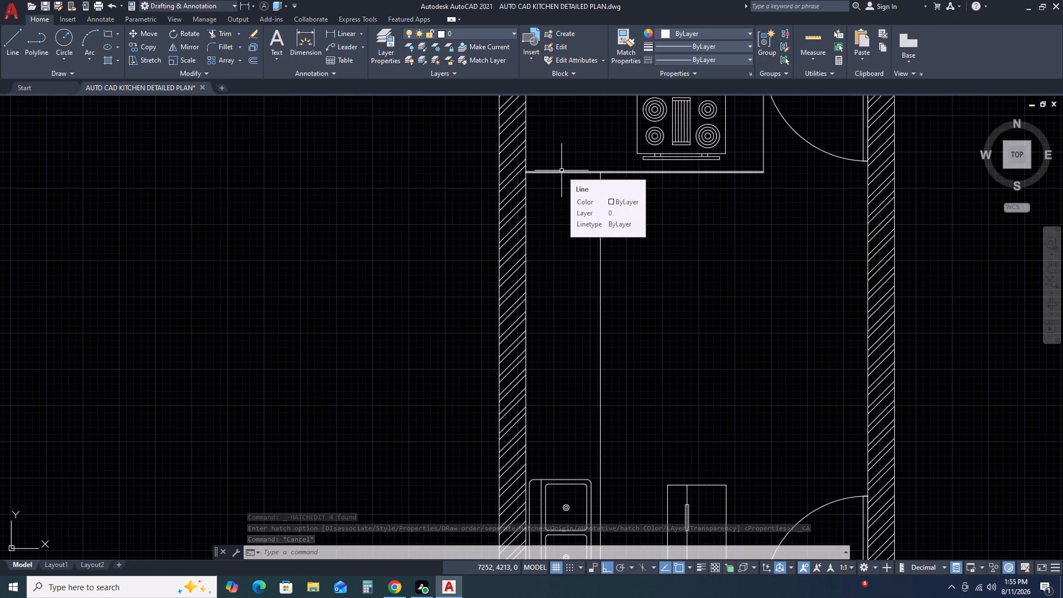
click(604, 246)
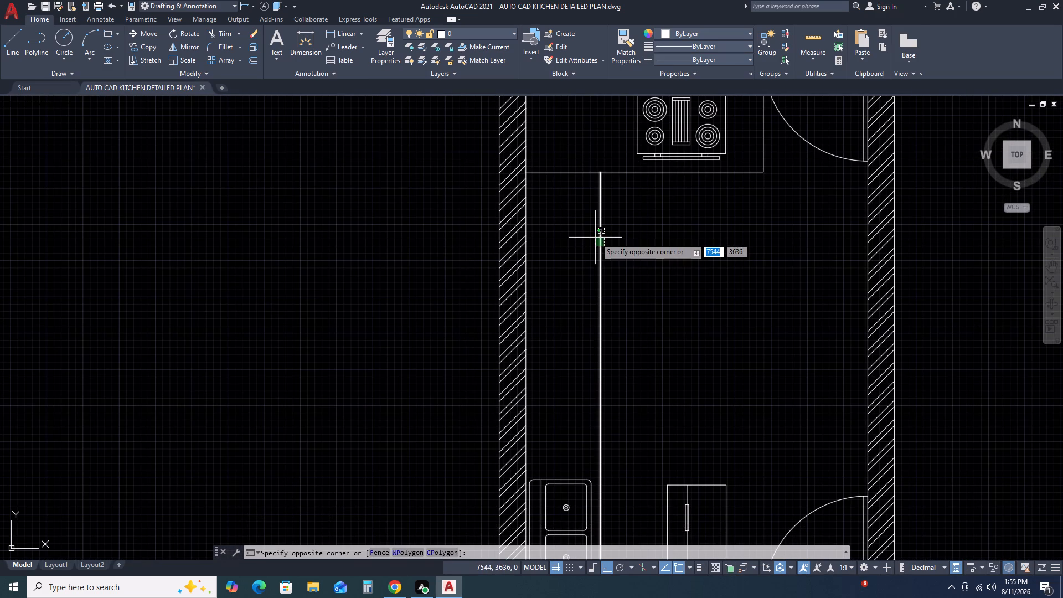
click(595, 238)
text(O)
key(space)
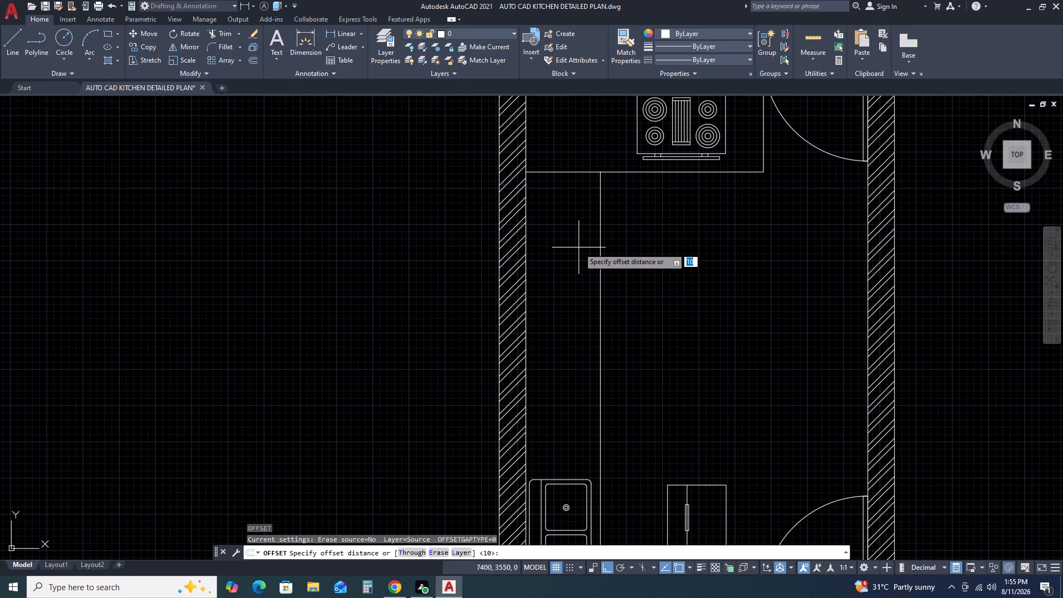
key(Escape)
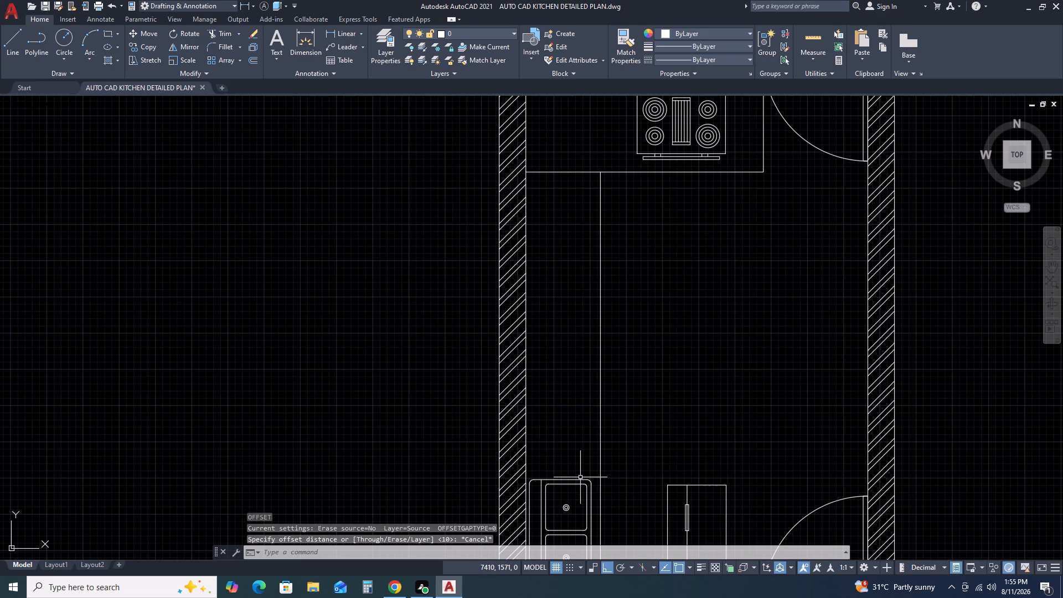
Draw a vertical line about 2653 mm long from the sink's upper edge to the front edge of the stove counter.
text(L)
key(space)
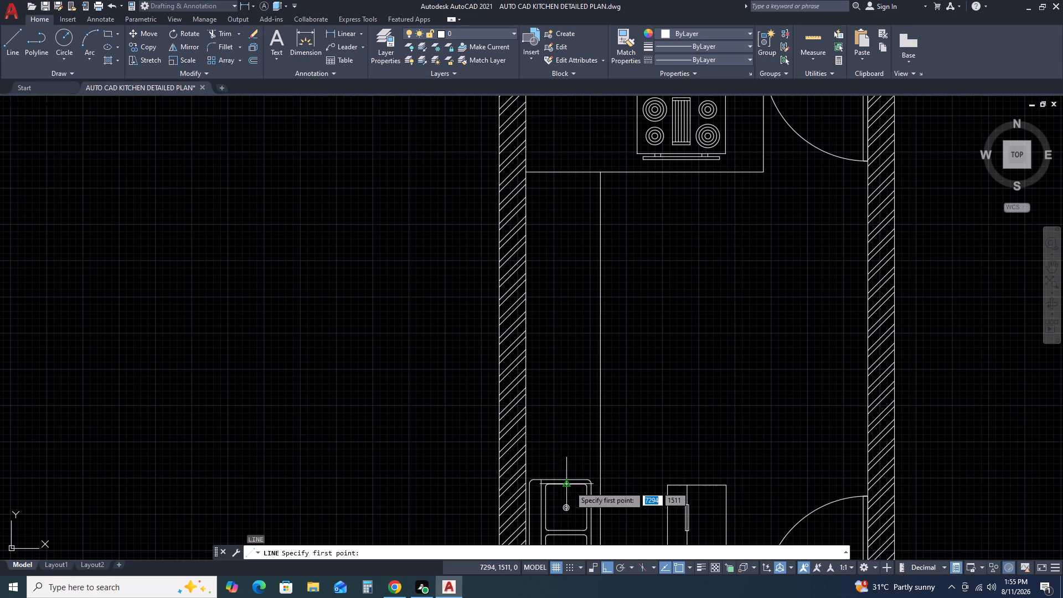
click(576, 479)
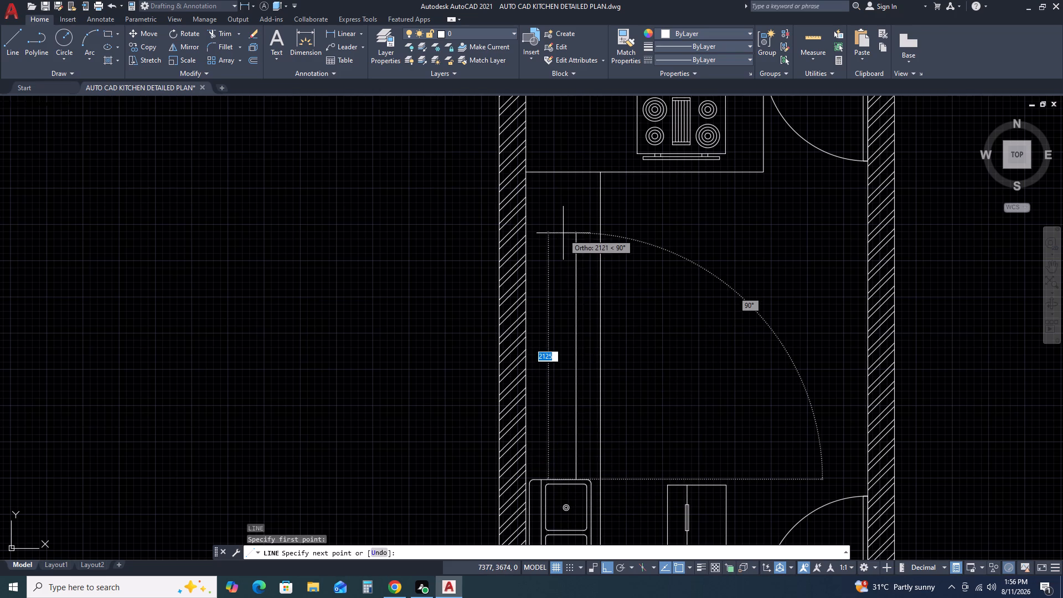
middle_drag(563, 233, 569, 373)
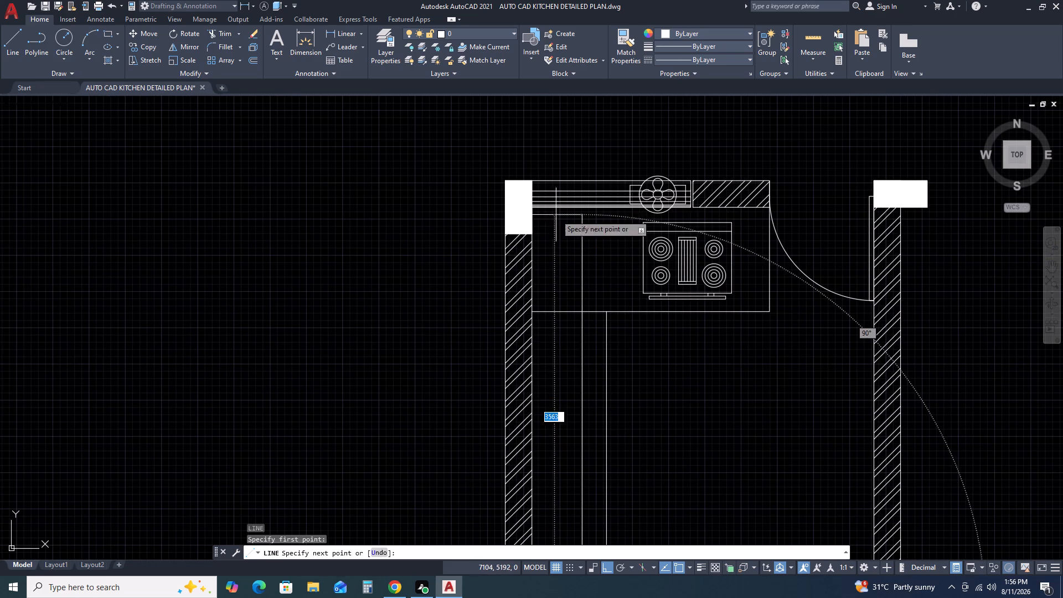
click(584, 312)
key(Escape)
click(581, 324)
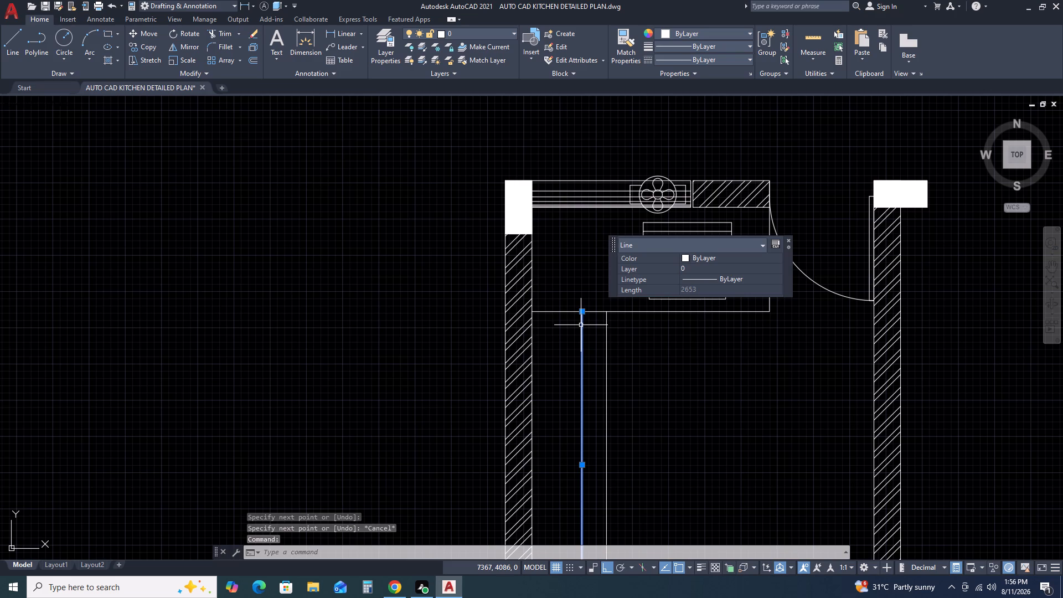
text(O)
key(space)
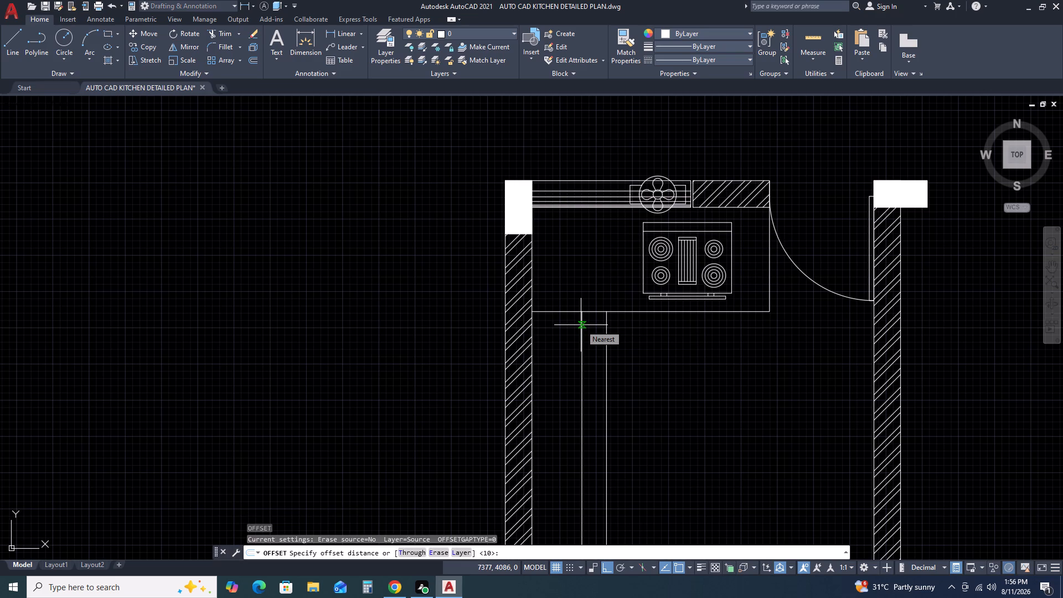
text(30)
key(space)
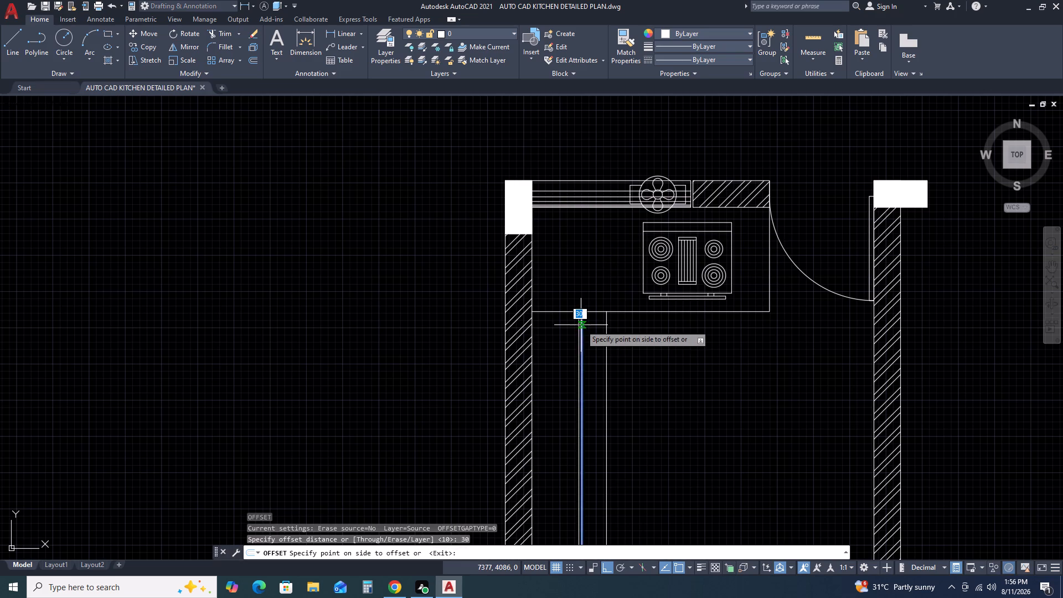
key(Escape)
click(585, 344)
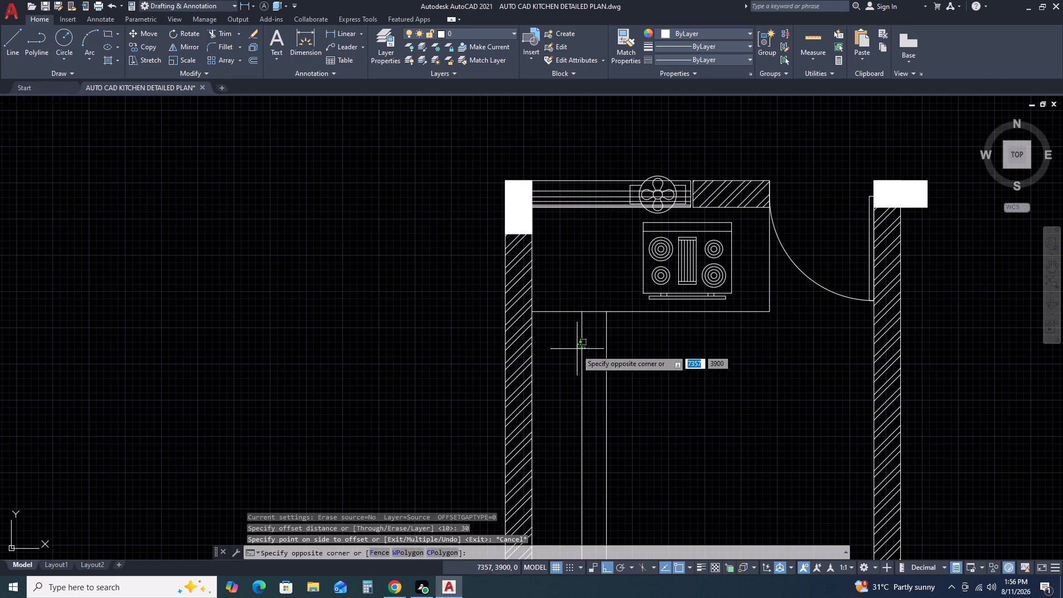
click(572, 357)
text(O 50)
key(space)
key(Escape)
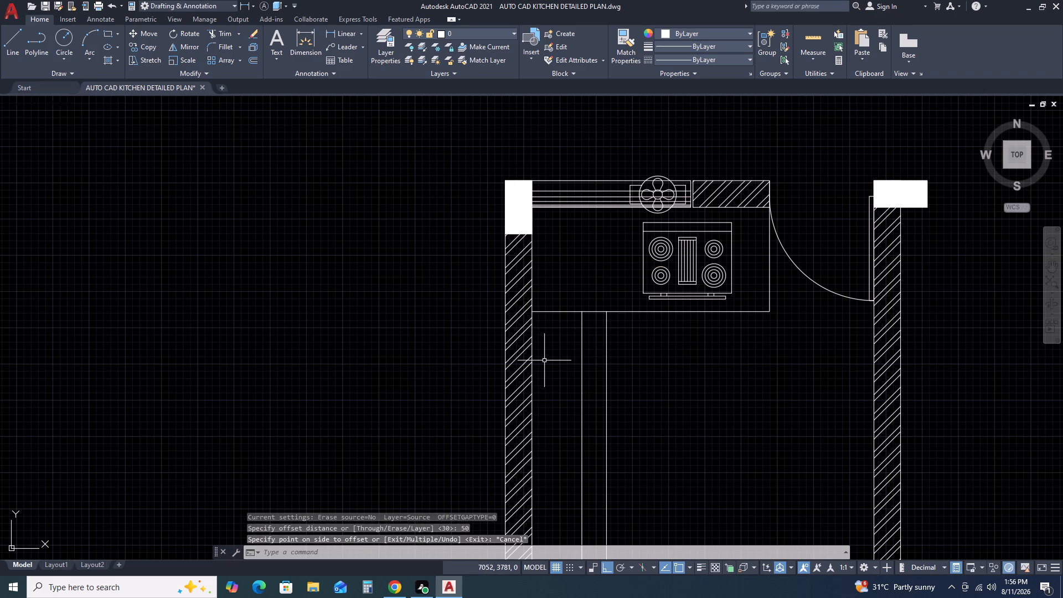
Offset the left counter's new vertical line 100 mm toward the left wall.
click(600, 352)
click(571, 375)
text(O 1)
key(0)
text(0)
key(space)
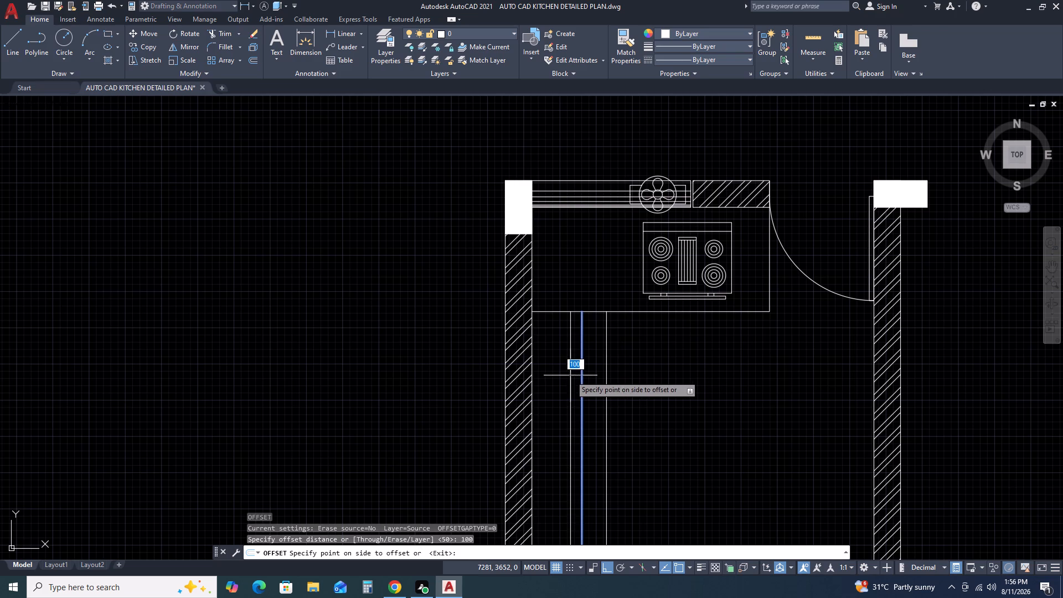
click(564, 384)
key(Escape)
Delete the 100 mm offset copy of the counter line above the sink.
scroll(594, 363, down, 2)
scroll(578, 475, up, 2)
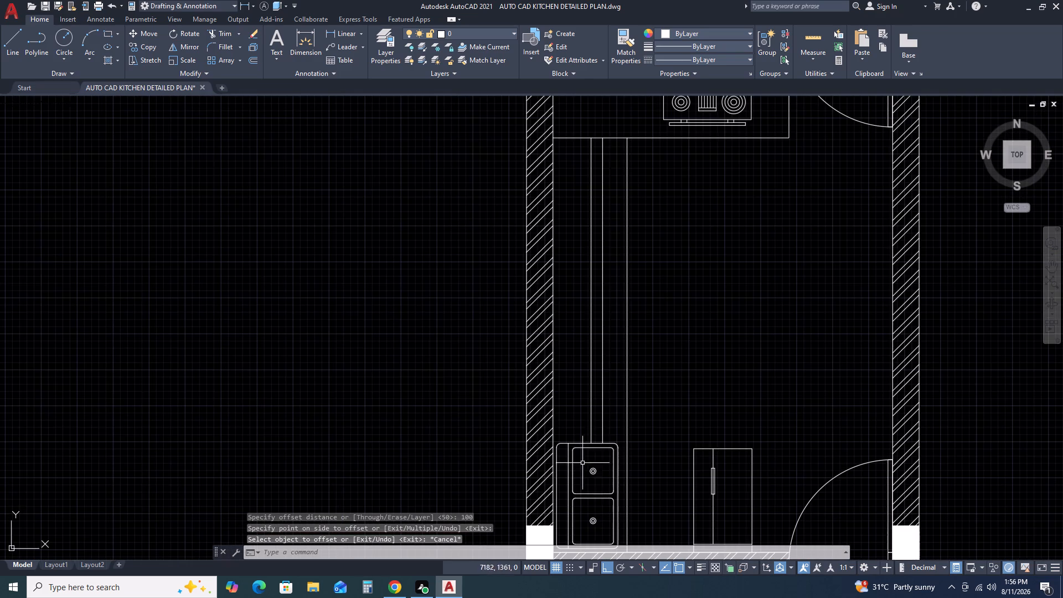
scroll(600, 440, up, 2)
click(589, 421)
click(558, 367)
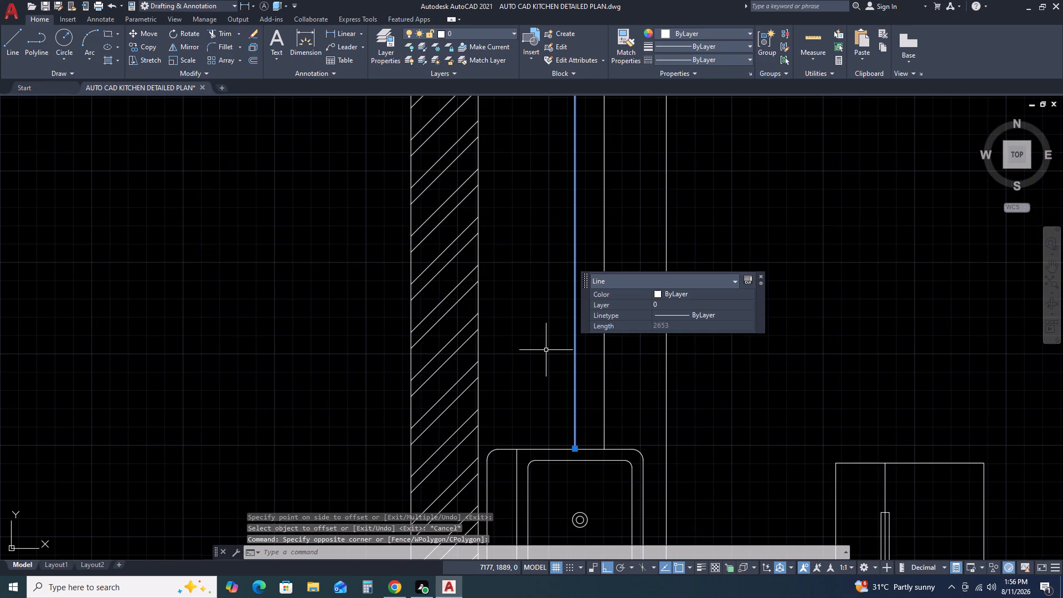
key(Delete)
Offset the vertical counter line above the sink 80 mm toward the left wall.
click(622, 318)
click(591, 326)
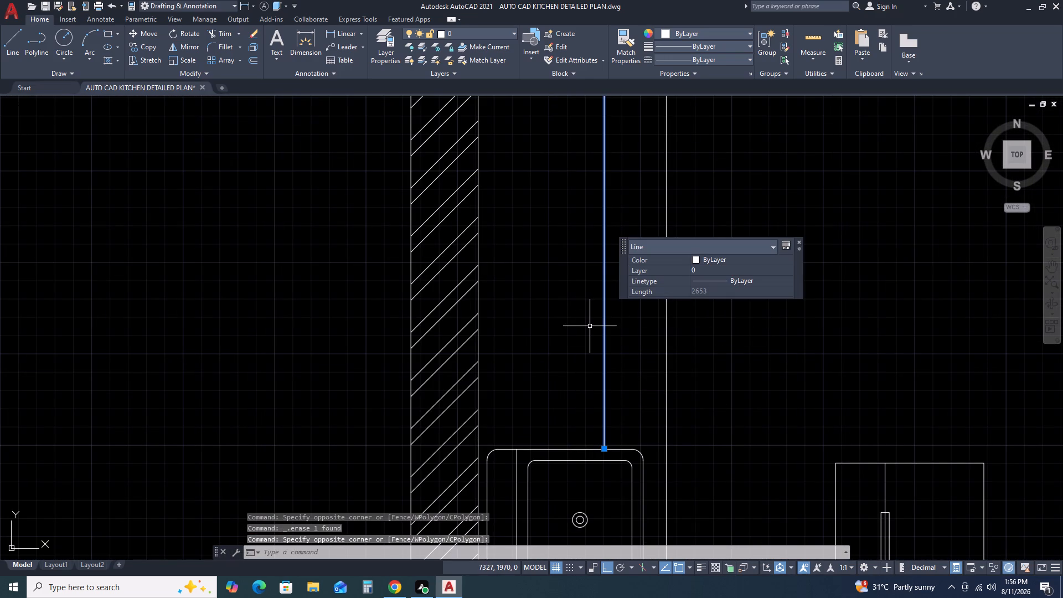
text(O)
key(space)
text(80)
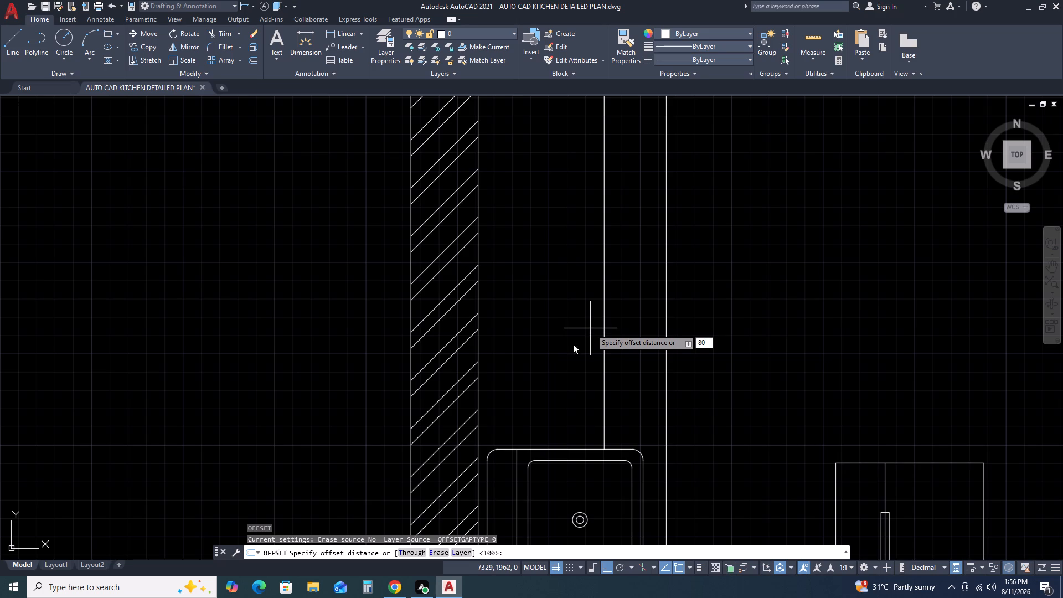
key(space)
click(575, 337)
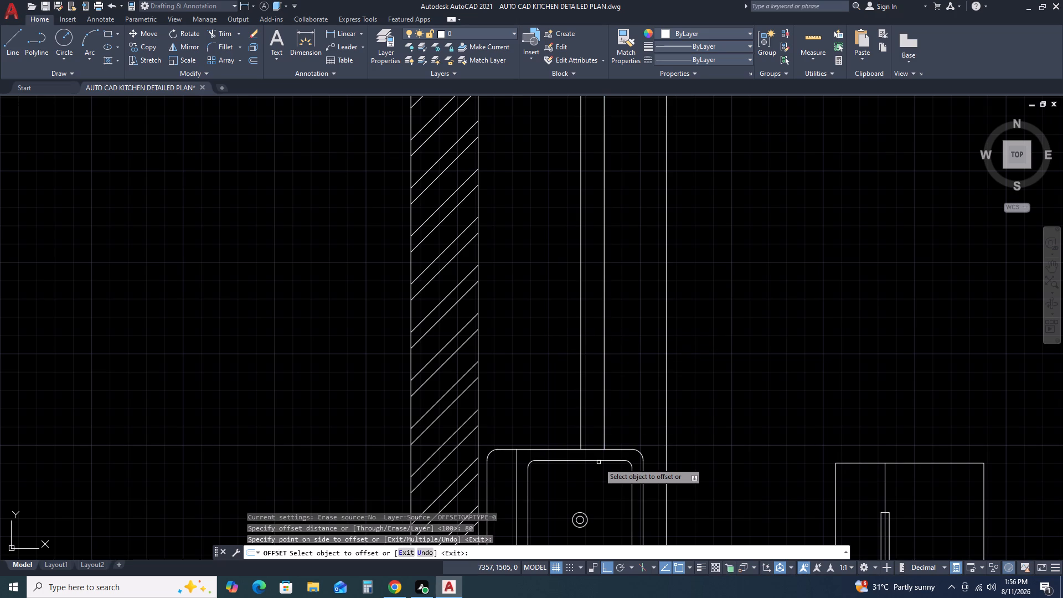
key(Escape)
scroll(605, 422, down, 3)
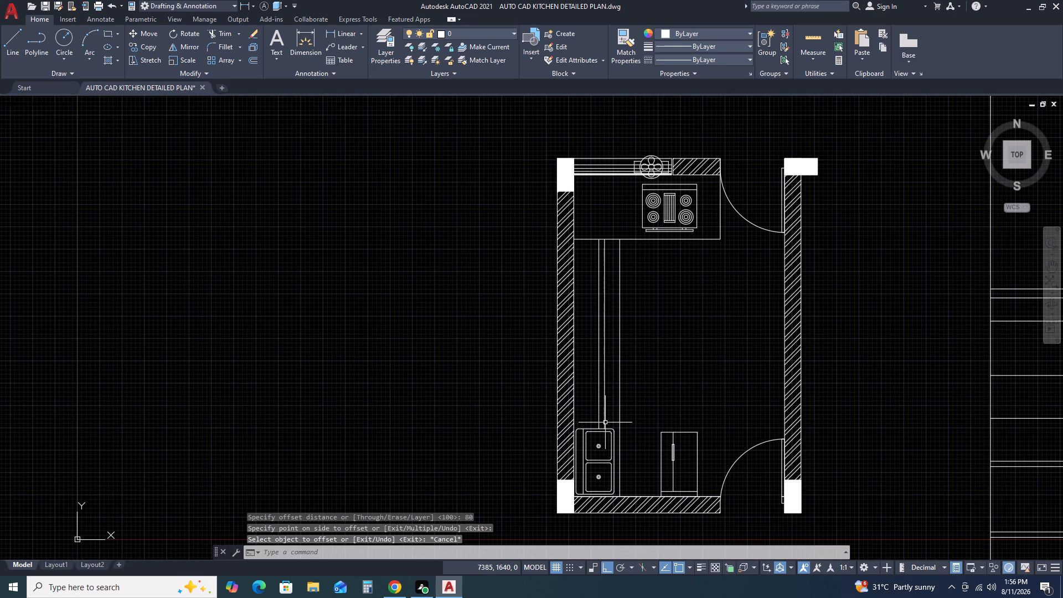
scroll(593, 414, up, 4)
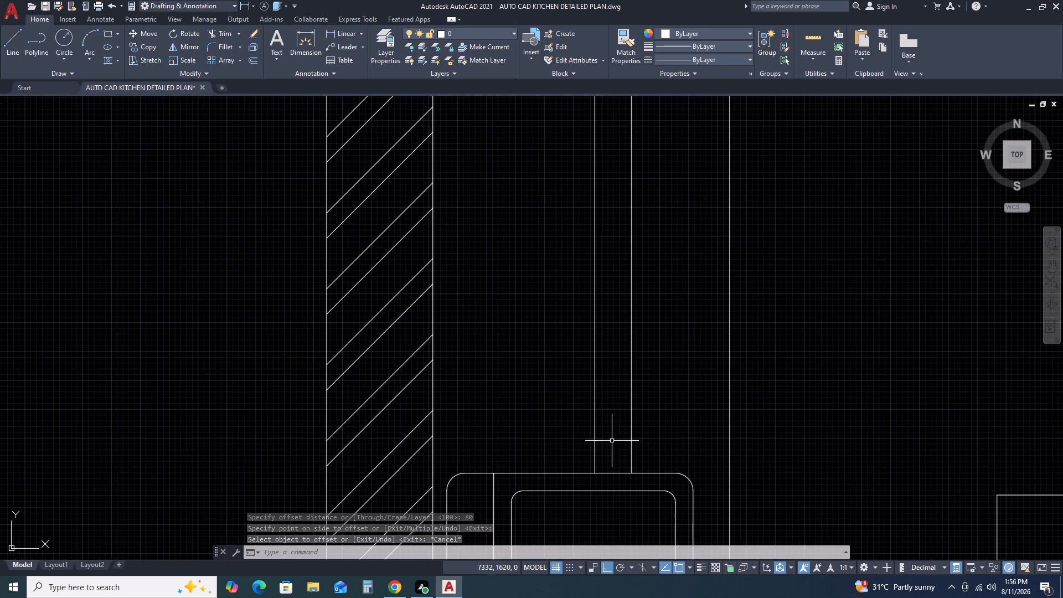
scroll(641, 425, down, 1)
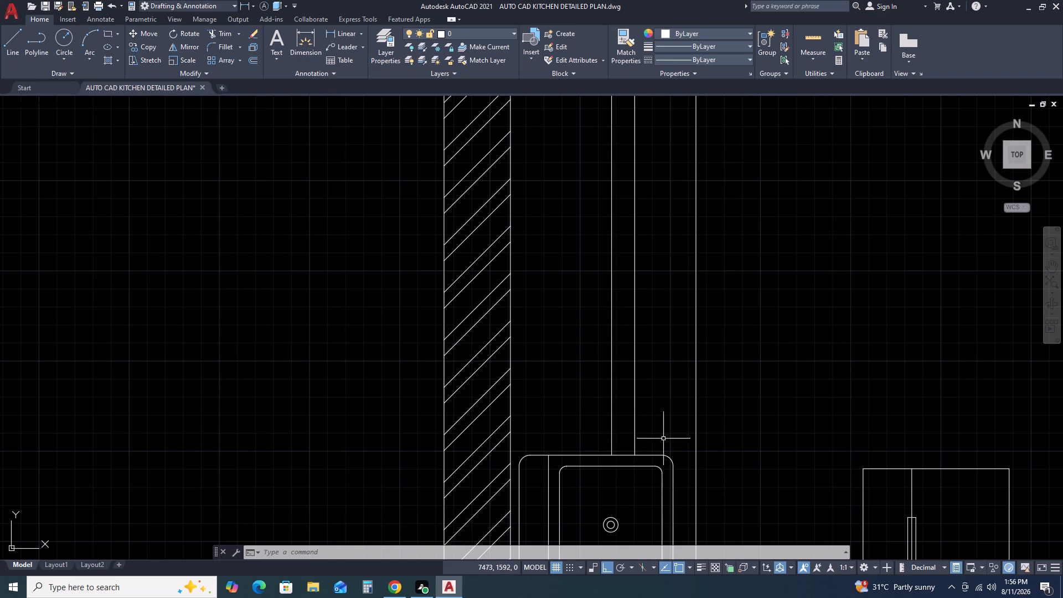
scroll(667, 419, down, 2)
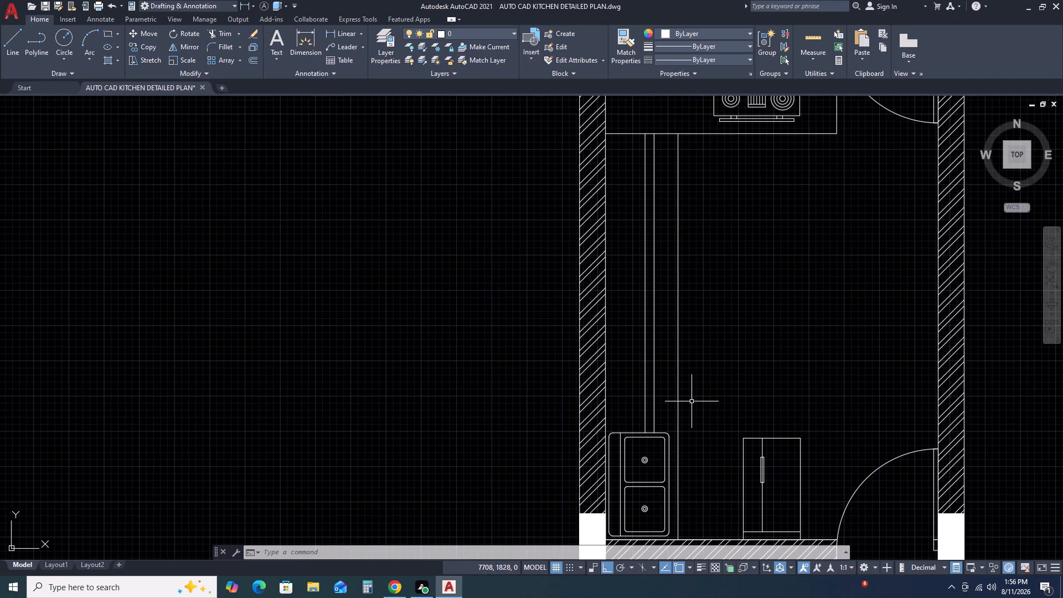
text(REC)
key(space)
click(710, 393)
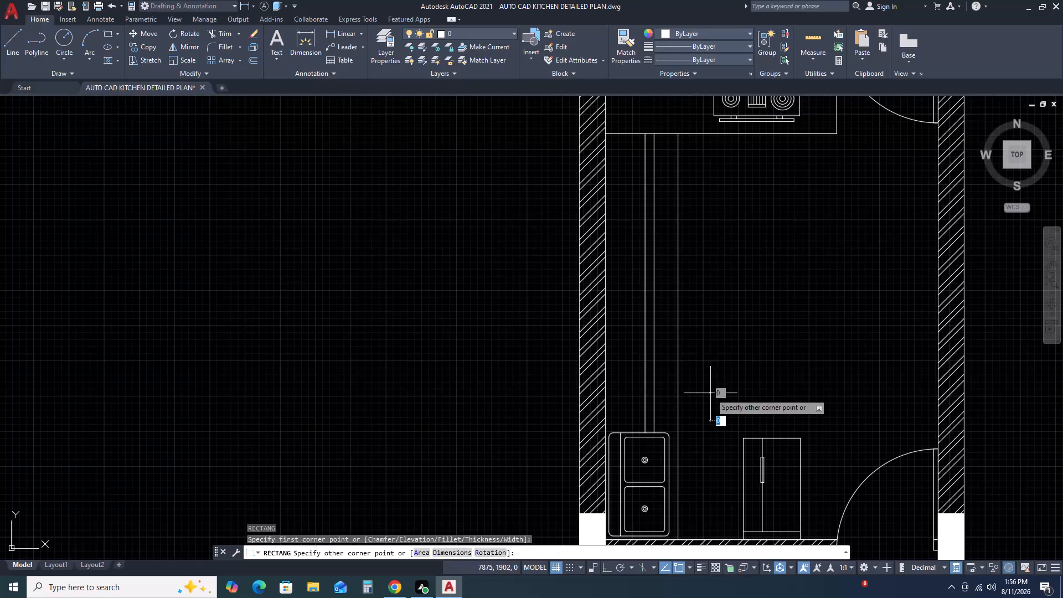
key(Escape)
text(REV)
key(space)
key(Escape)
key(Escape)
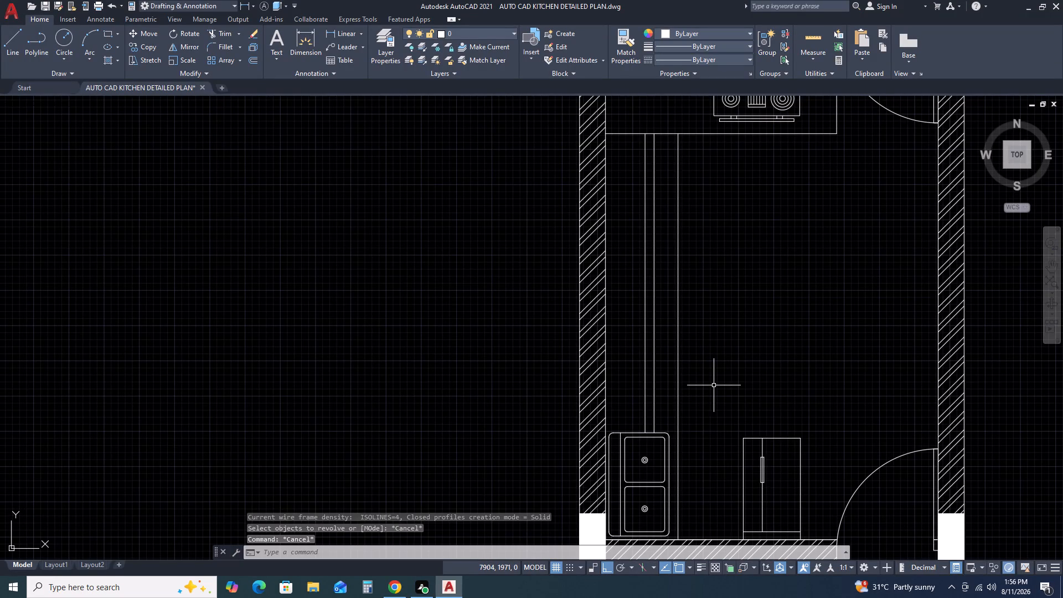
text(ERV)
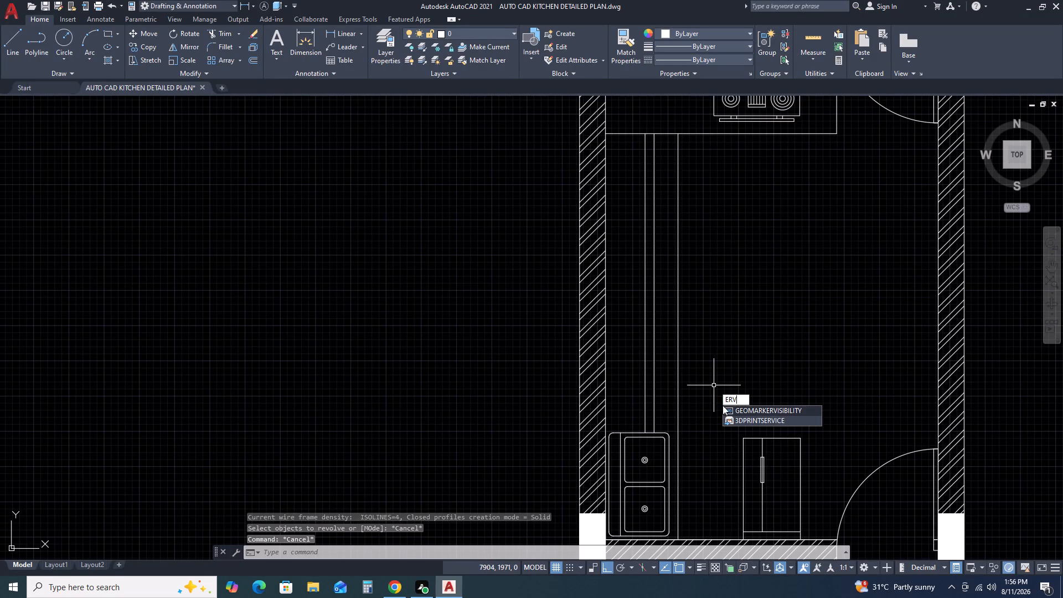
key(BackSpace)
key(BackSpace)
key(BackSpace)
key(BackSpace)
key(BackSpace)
Draw a tiny rectangular-type revision cloud as a petal shape on the open floor just above the refrigerator.
text(RE)
key(v)
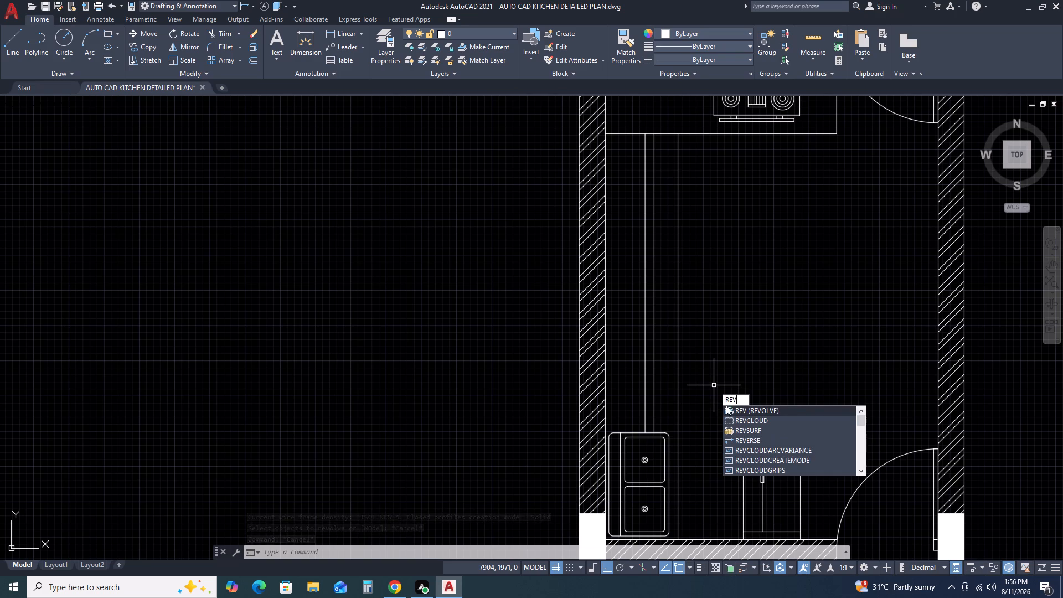
click(777, 423)
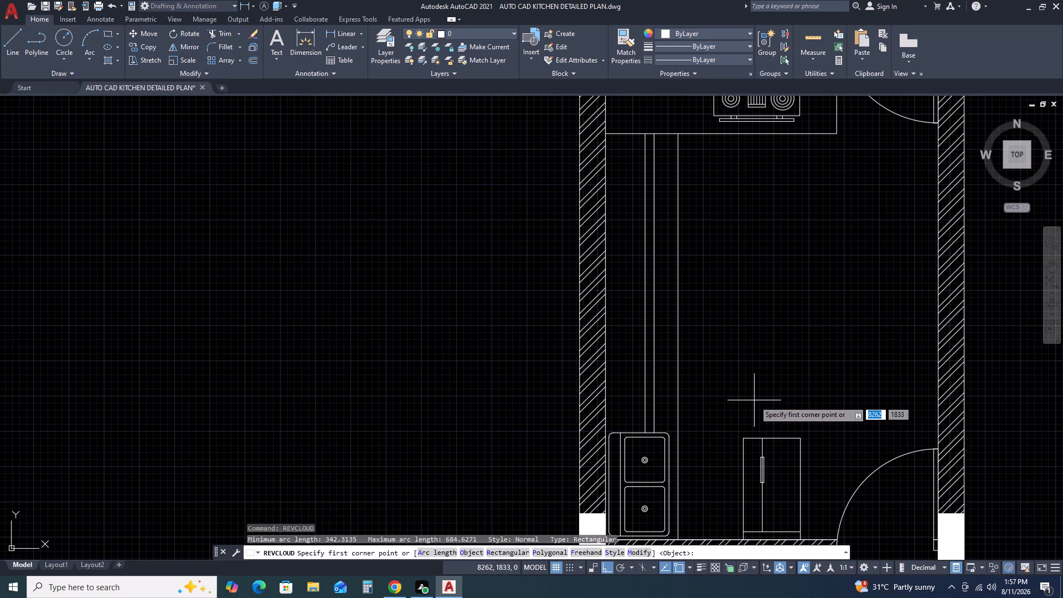
click(754, 400)
click(754, 392)
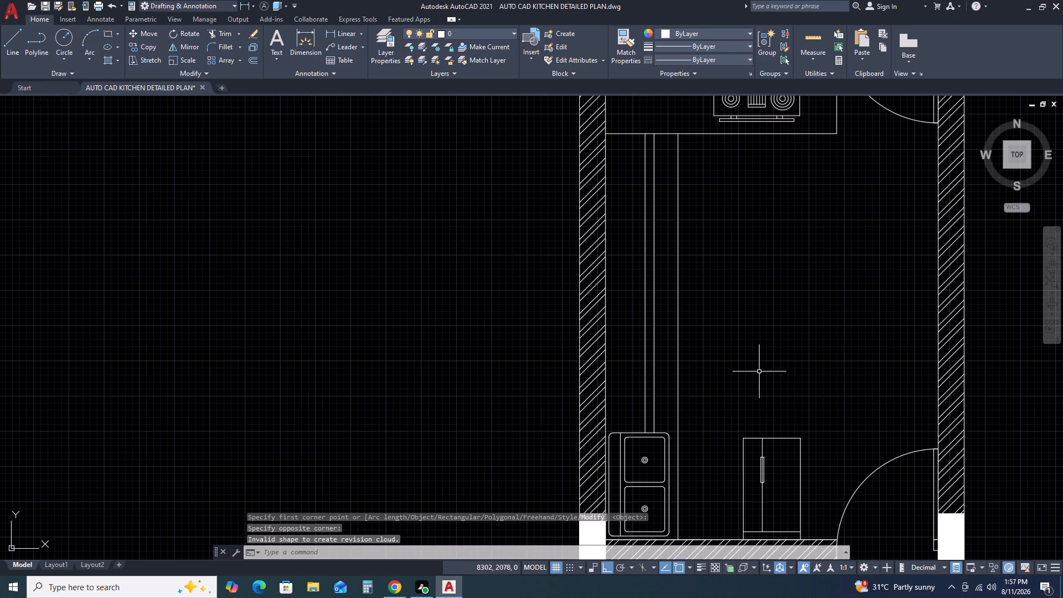
key(space)
click(736, 393)
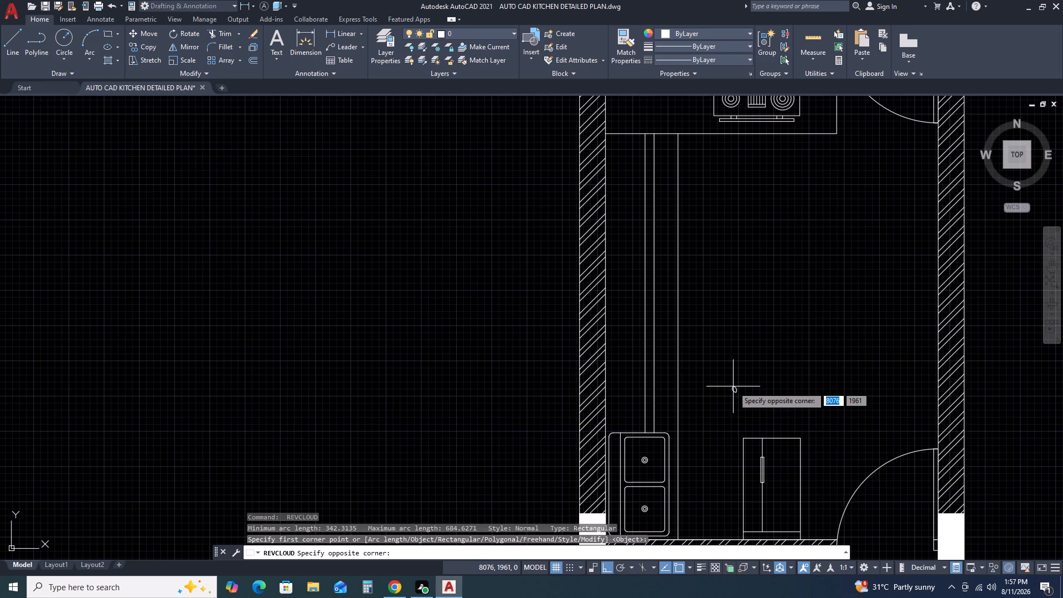
click(733, 386)
Mirror the small petal-shaped revision cloud downward about a horizontal line through its lower tip, keeping the original.
scroll(739, 400, up, 2)
drag(731, 388, 729, 382)
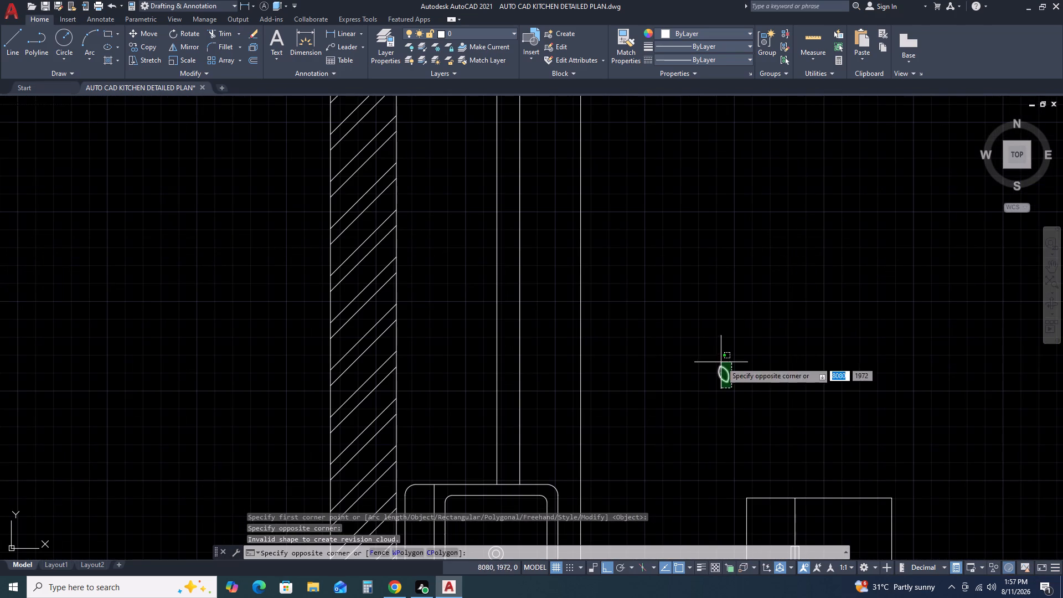
click(719, 356)
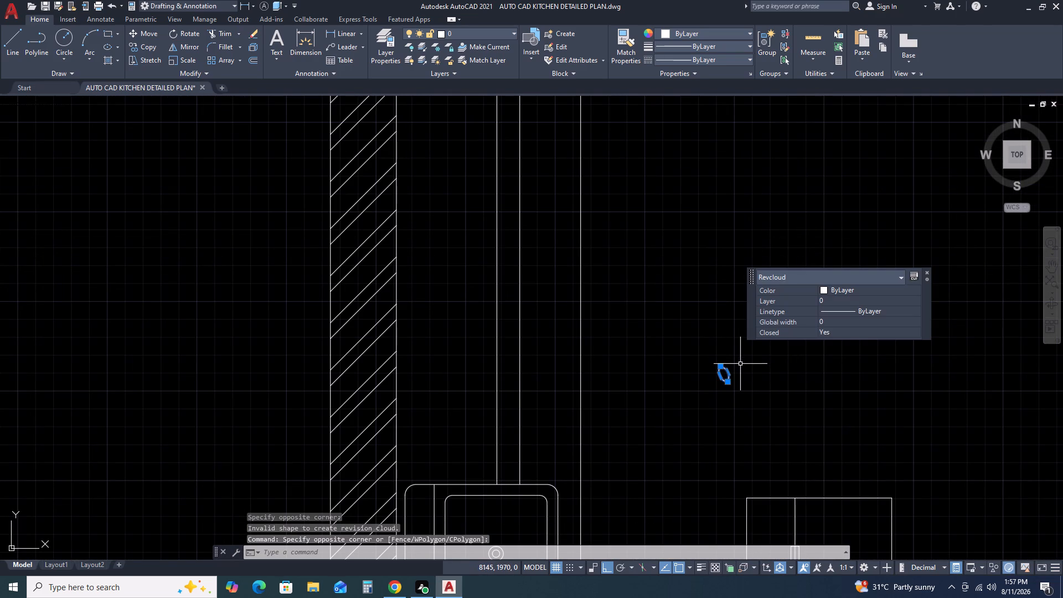
key(m)
text(I)
key(space)
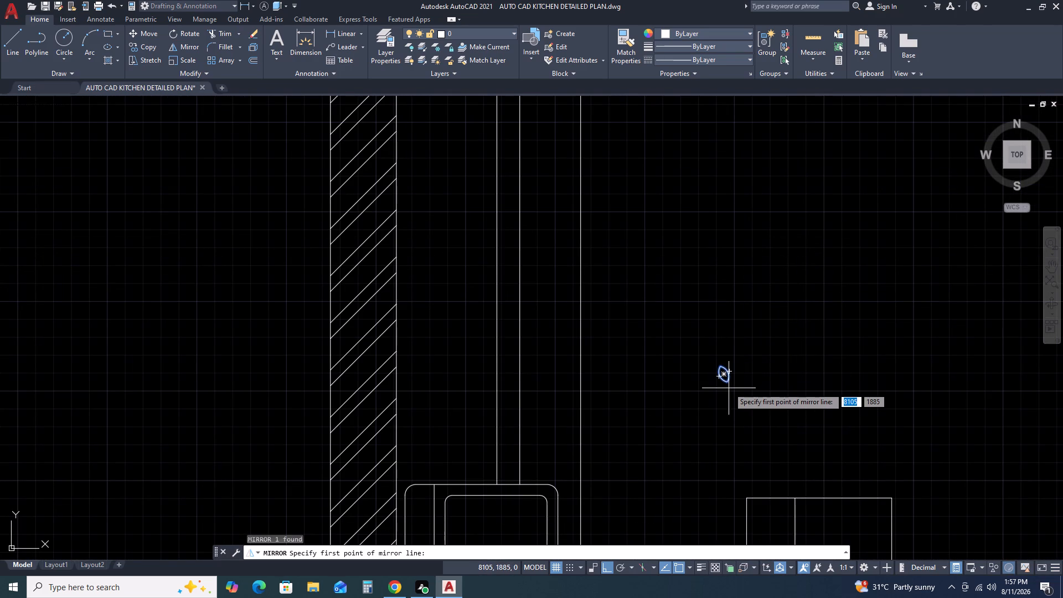
click(728, 383)
click(765, 365)
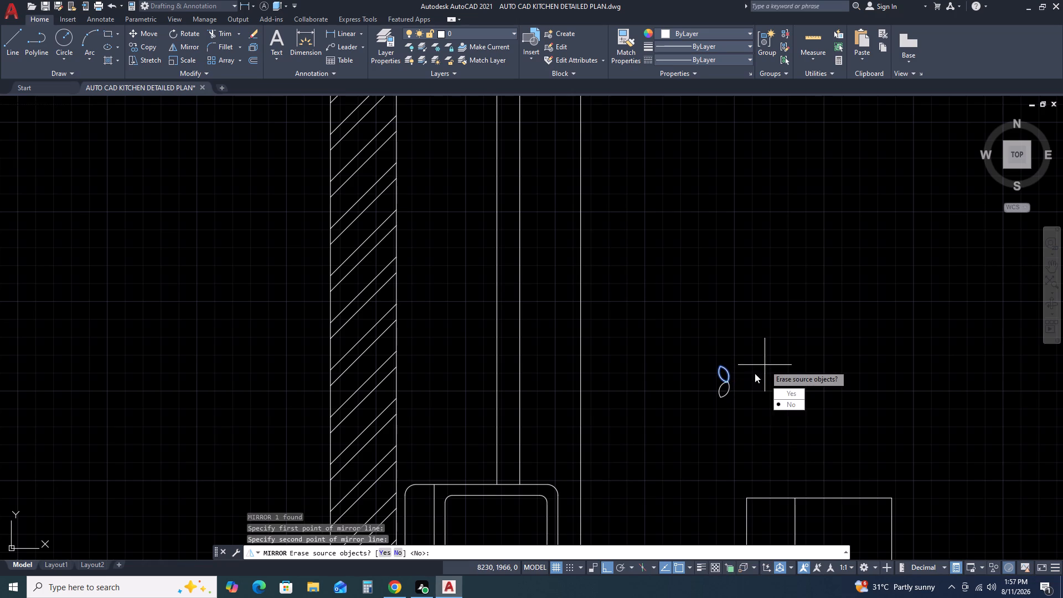
drag(787, 401, 765, 365)
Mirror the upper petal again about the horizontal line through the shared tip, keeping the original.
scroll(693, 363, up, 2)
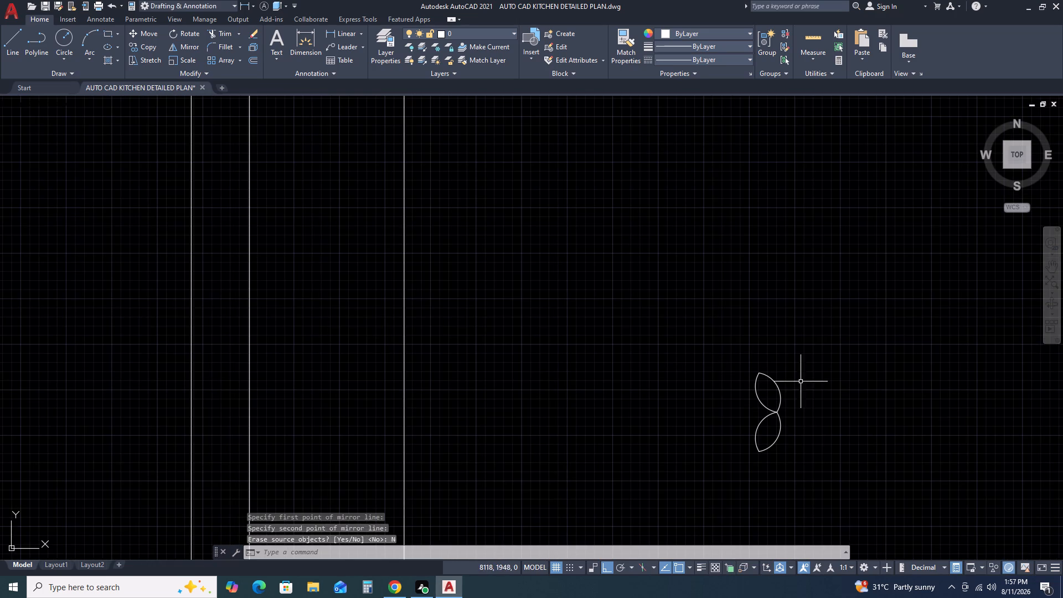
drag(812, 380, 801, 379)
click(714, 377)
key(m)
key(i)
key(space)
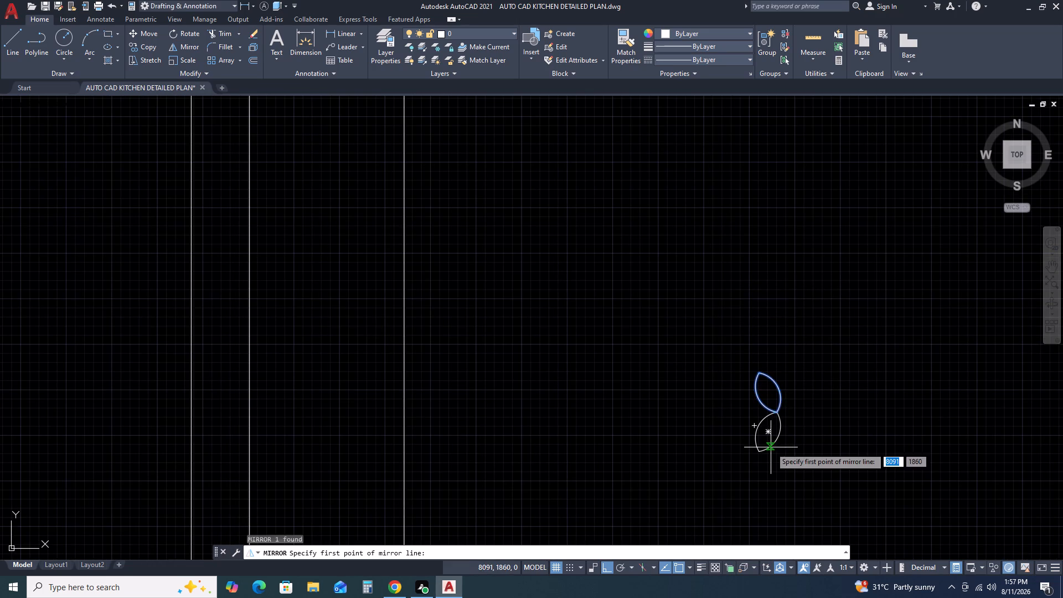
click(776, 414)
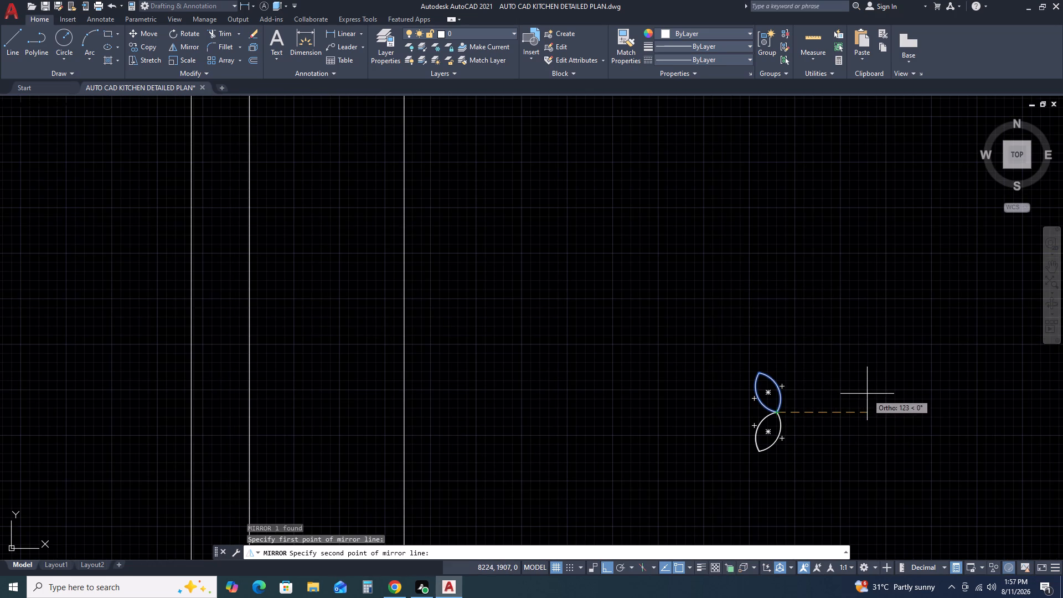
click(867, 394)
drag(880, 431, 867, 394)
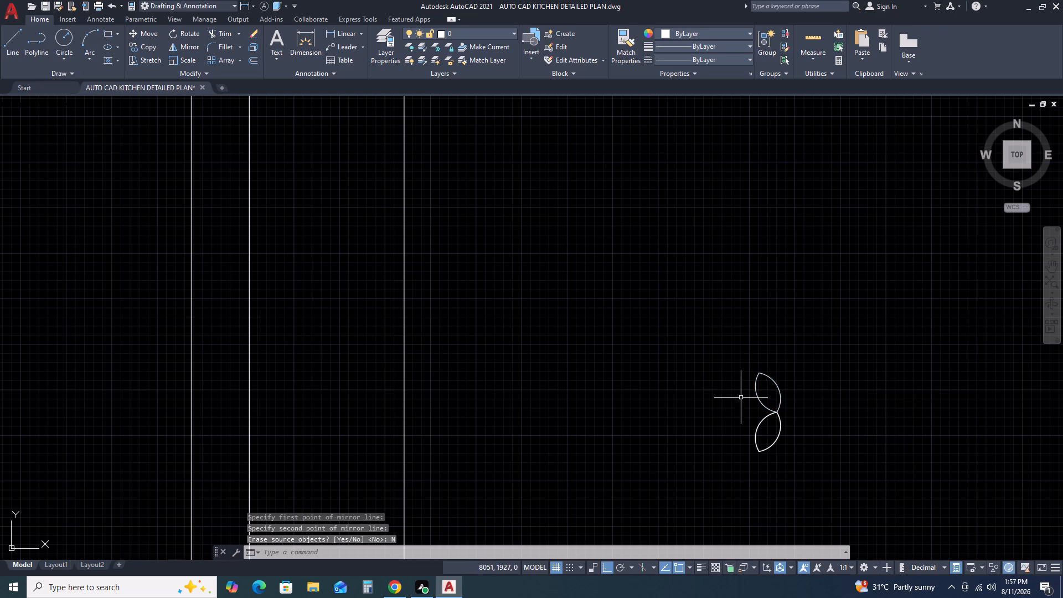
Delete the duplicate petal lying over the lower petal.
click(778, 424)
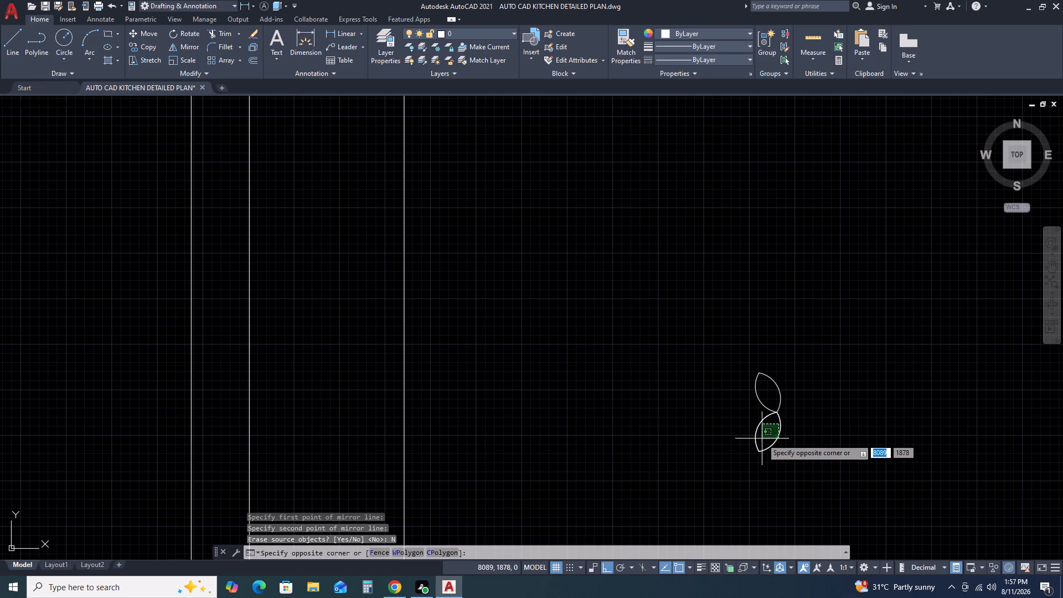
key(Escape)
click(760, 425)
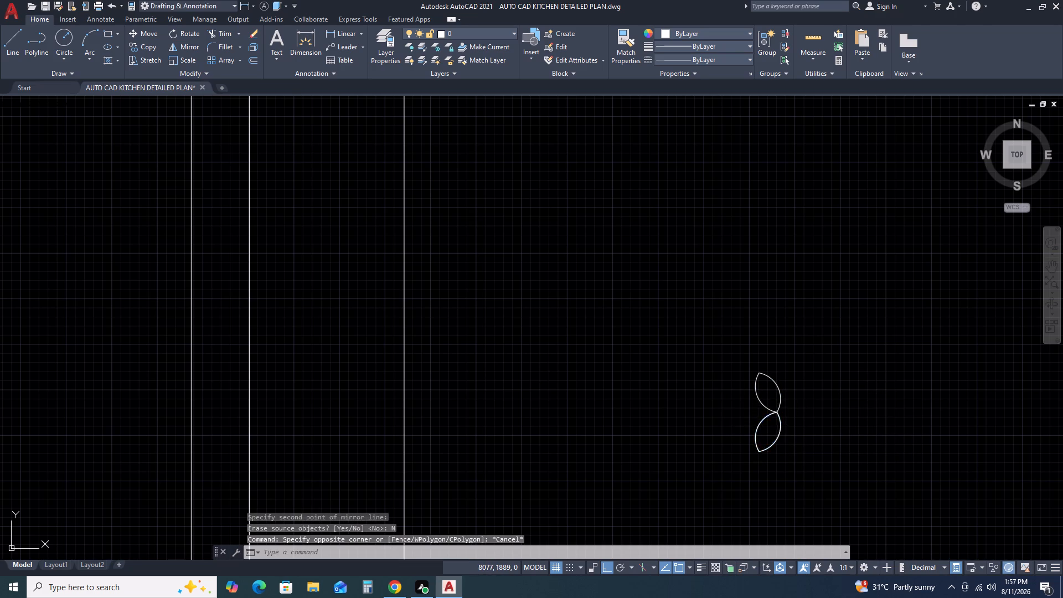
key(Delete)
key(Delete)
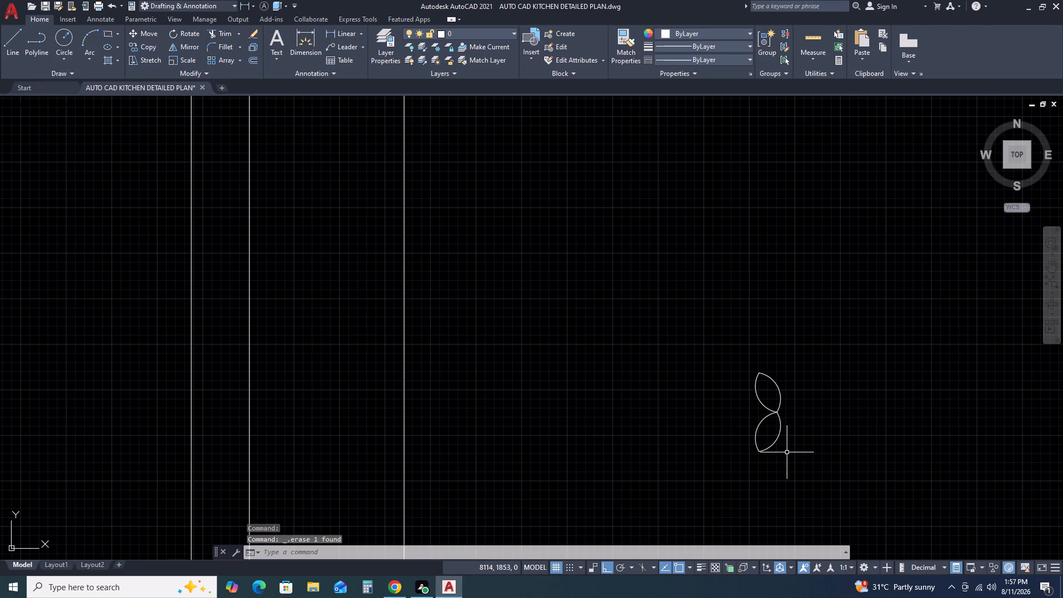
Mirror the lower petal about an angled line through the shared tip to form a third petal, keeping the original.
click(786, 426)
click(773, 438)
text(MI)
key(space)
click(773, 412)
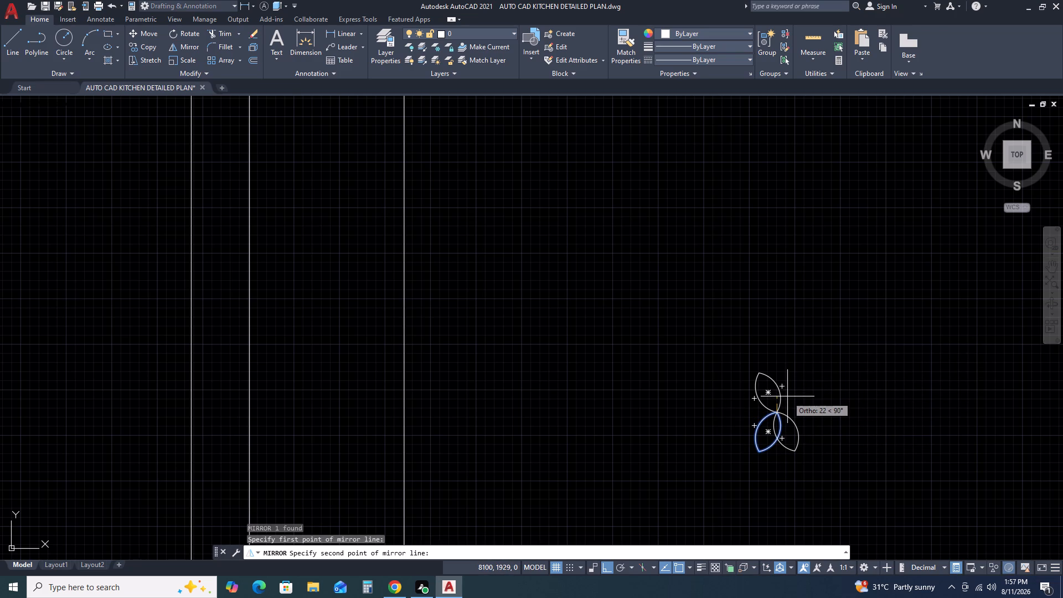
scroll(787, 396, up, 1)
key(F8)
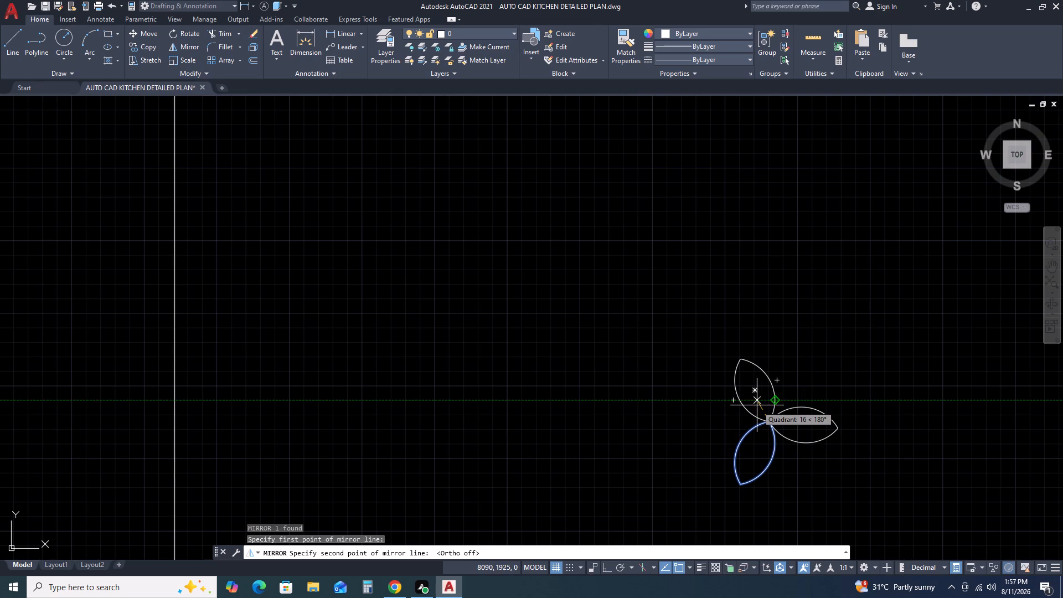
click(757, 405)
click(785, 448)
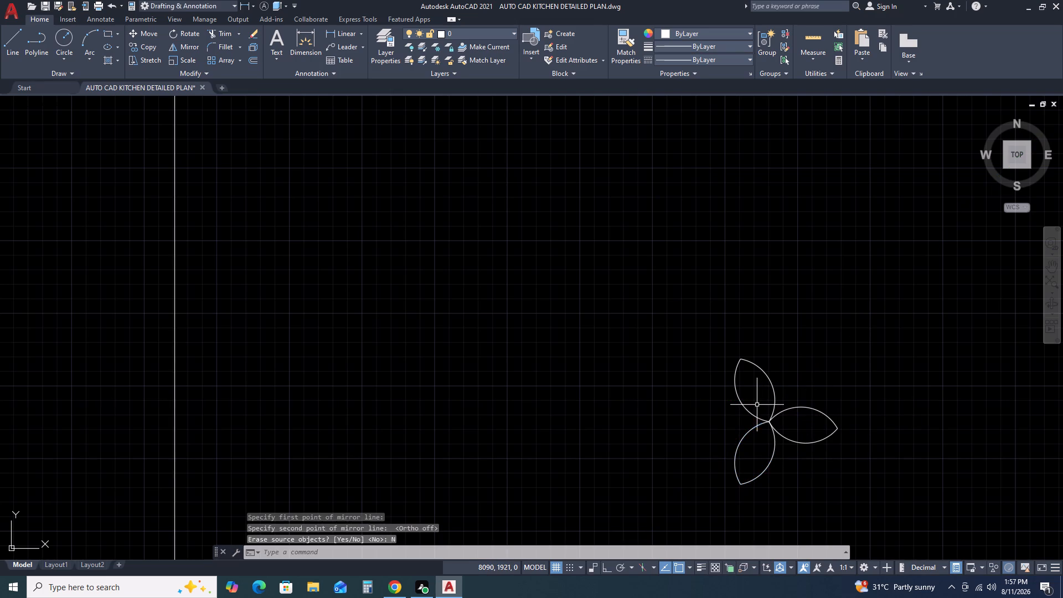
Mirror the third petal about a near-vertical line through the shared tip to form a fourth petal, keeping the original.
scroll(796, 383, down, 2)
middle_drag(864, 396, 750, 323)
scroll(749, 323, down, 1)
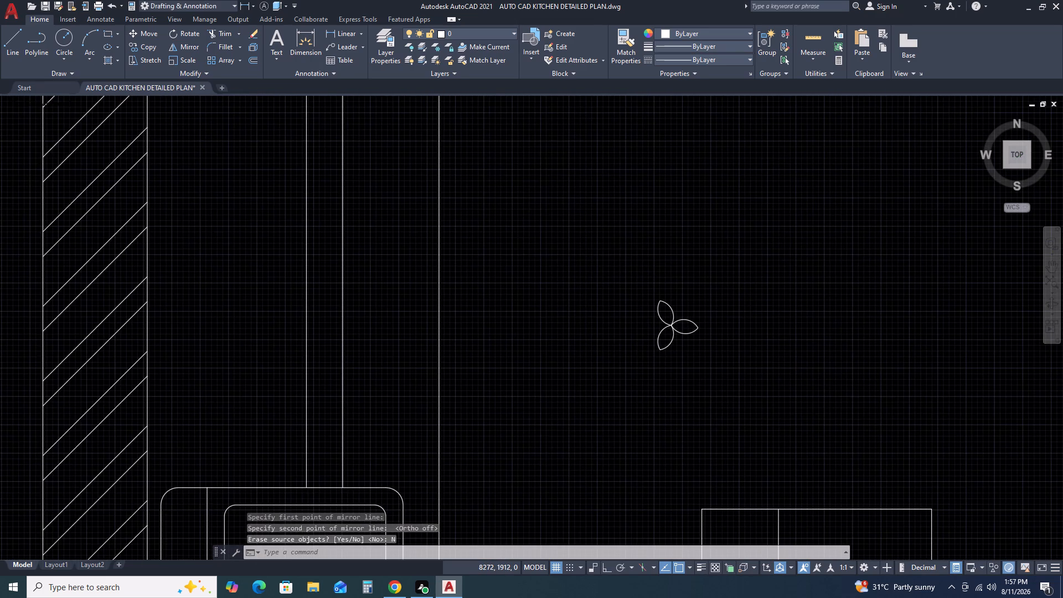
scroll(735, 350, up, 2)
drag(681, 314, 669, 288)
click(660, 251)
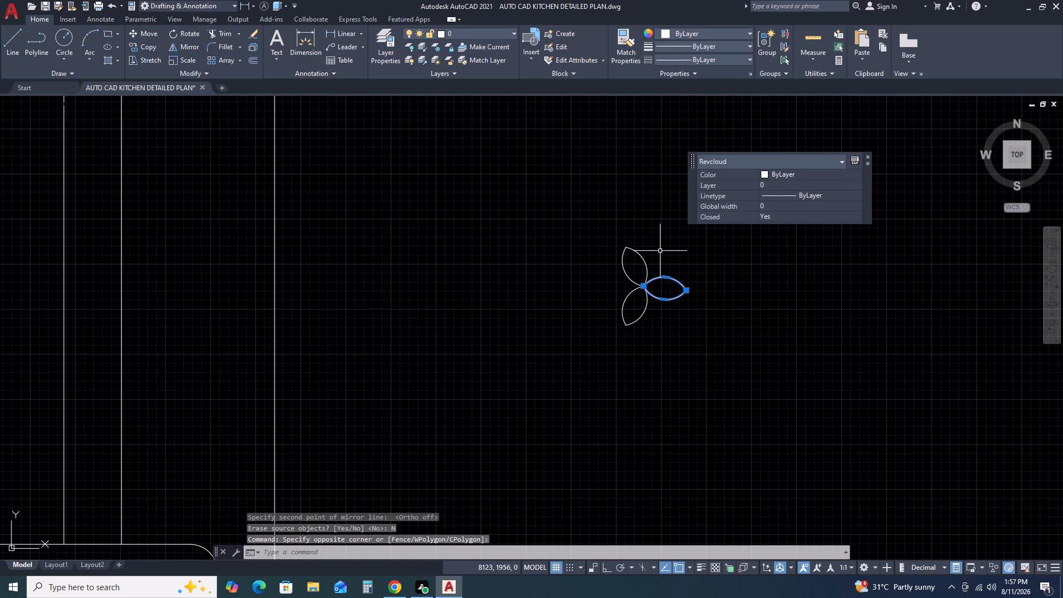
key(m)
key(i)
key(space)
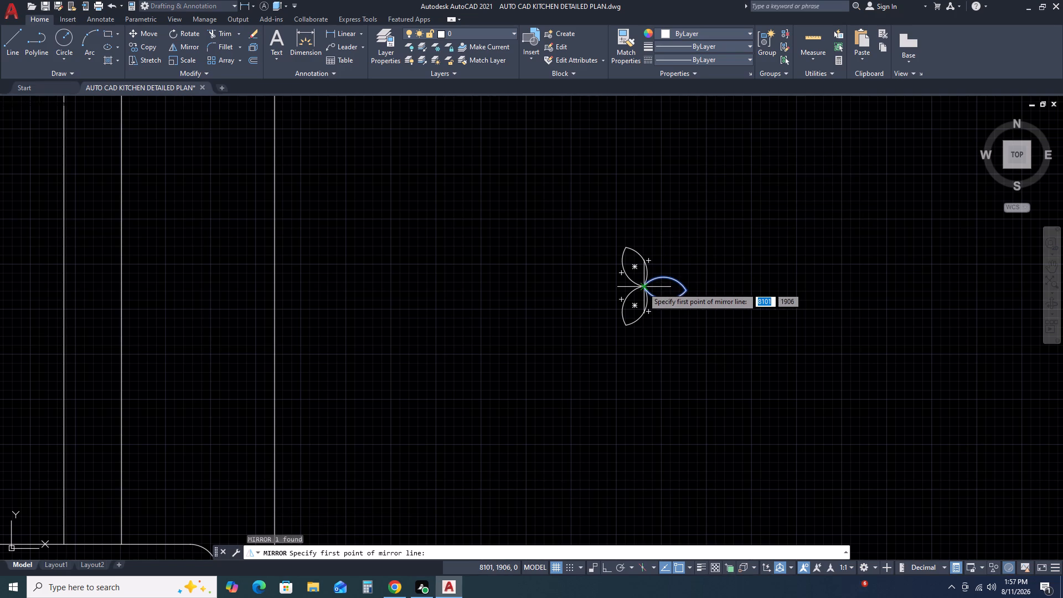
click(643, 287)
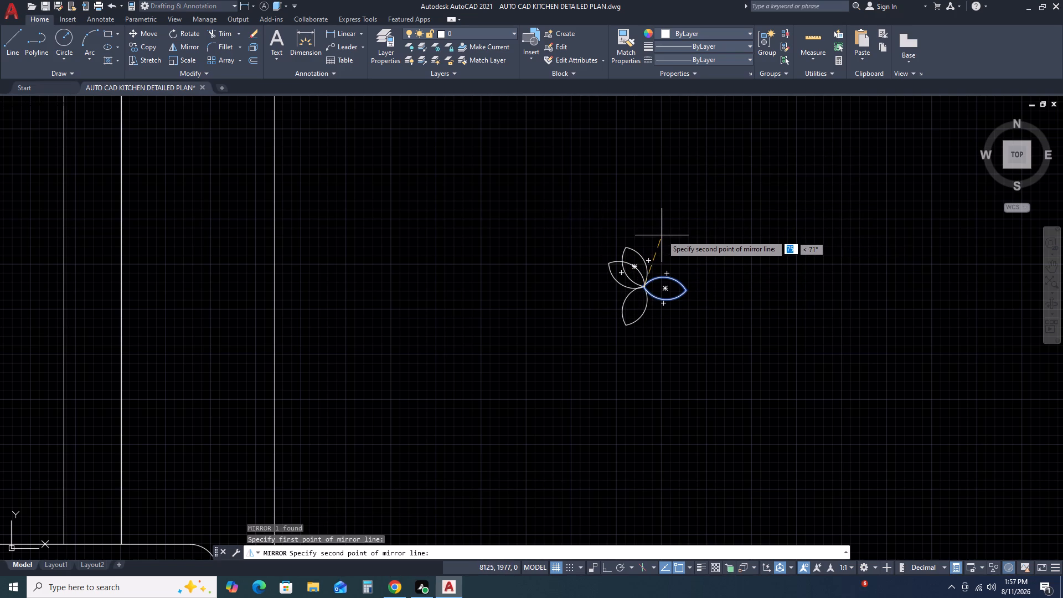
double_click(646, 179)
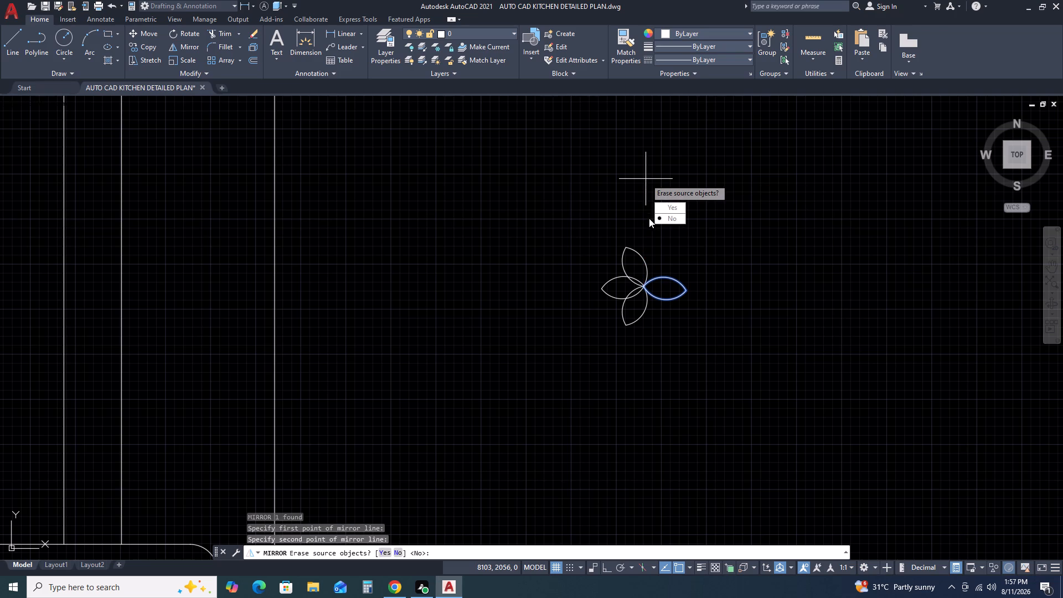
drag(658, 222, 646, 179)
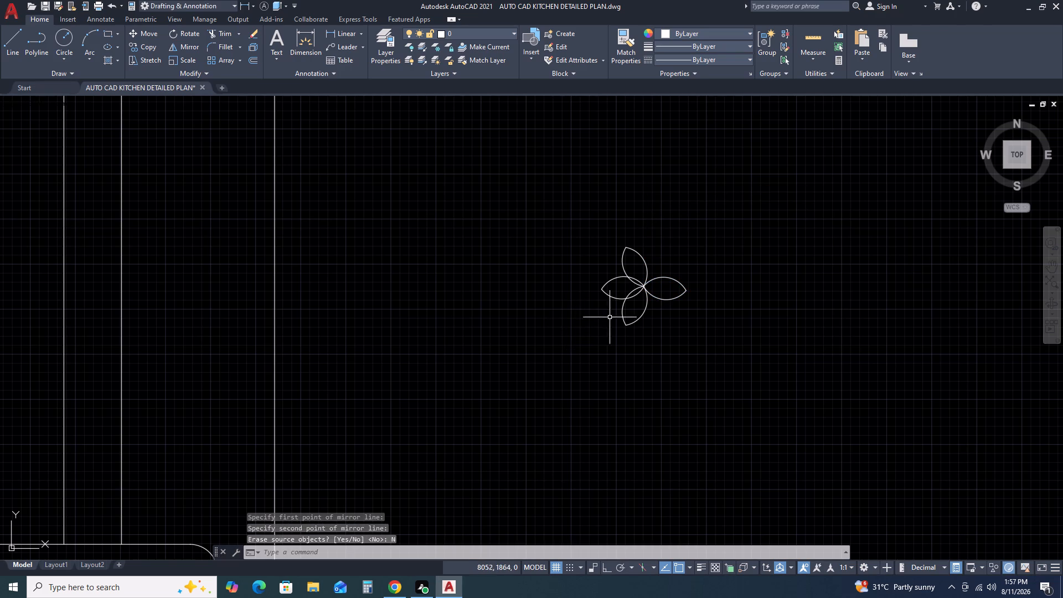
Hatch the insides of all four petals, including the overlapping areas, in the ByLayer colour.
key(h)
key(space)
click(642, 264)
click(628, 288)
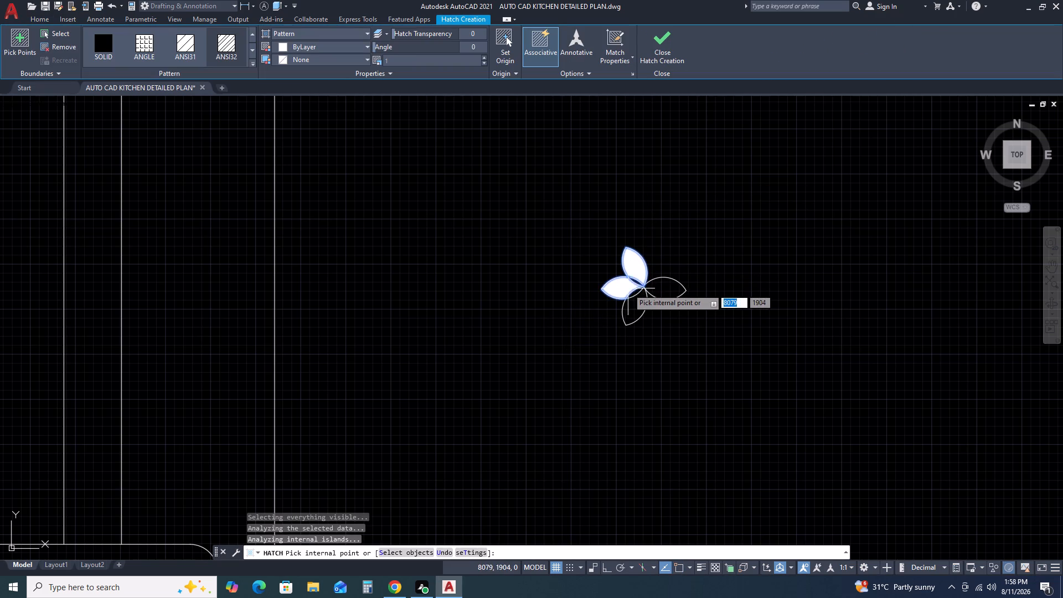
click(634, 293)
click(635, 286)
double_click(635, 308)
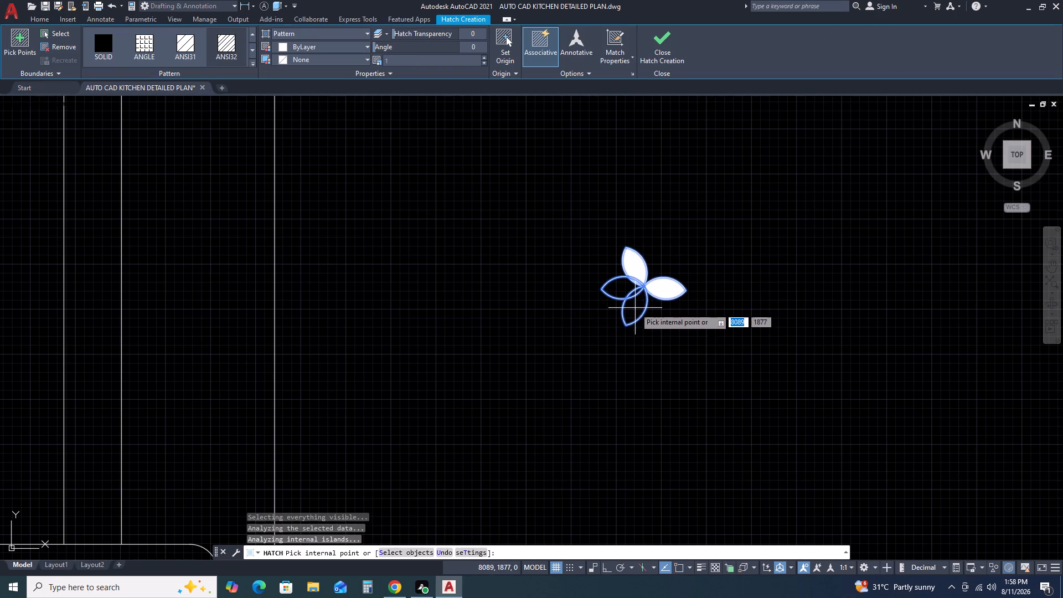
click(633, 296)
click(624, 291)
scroll(634, 298, up, 3)
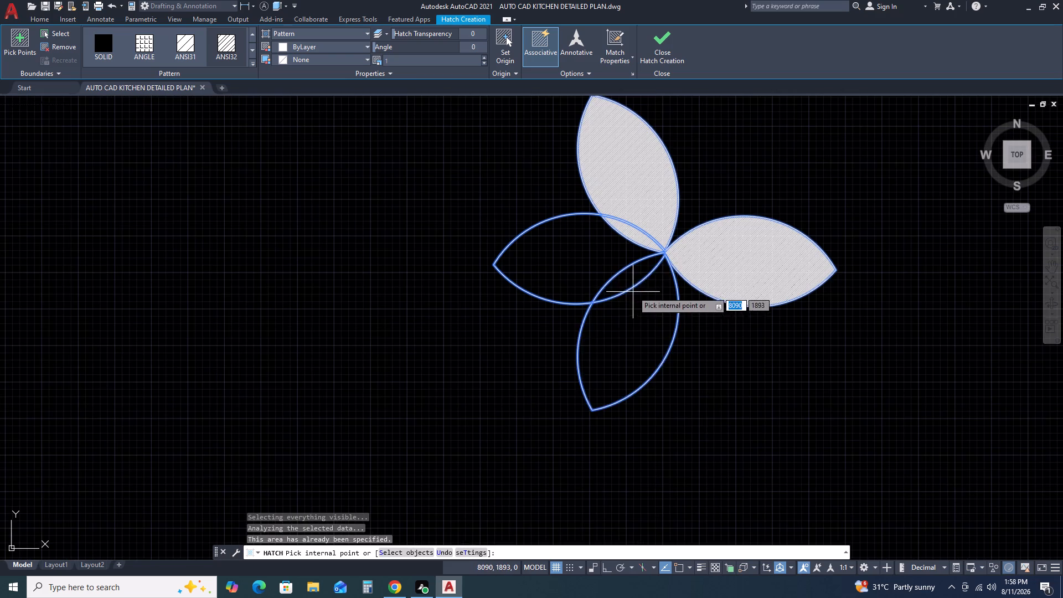
click(633, 319)
click(624, 276)
click(586, 255)
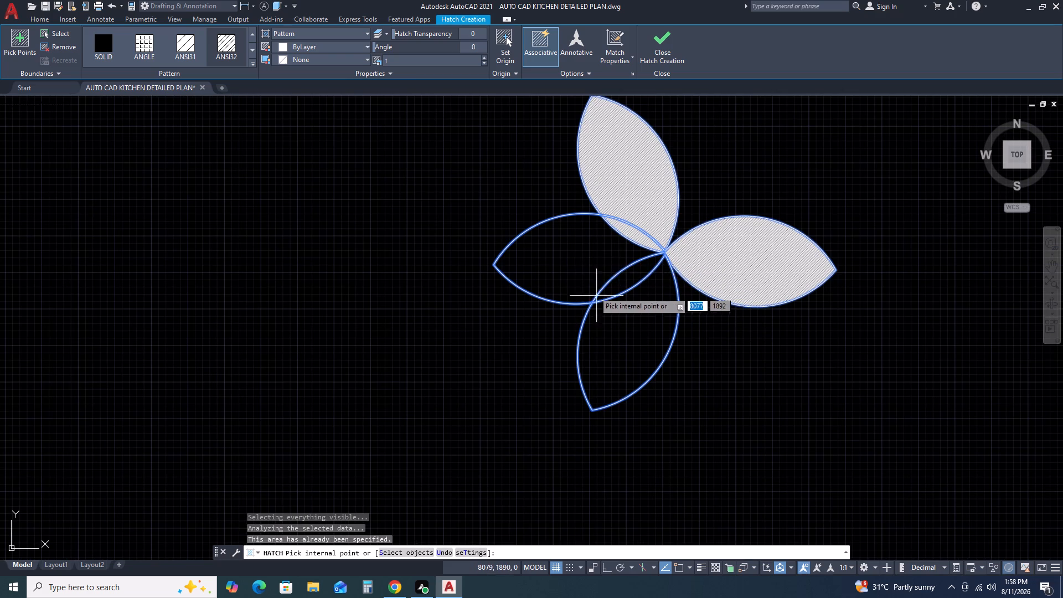
click(563, 254)
click(610, 340)
click(551, 259)
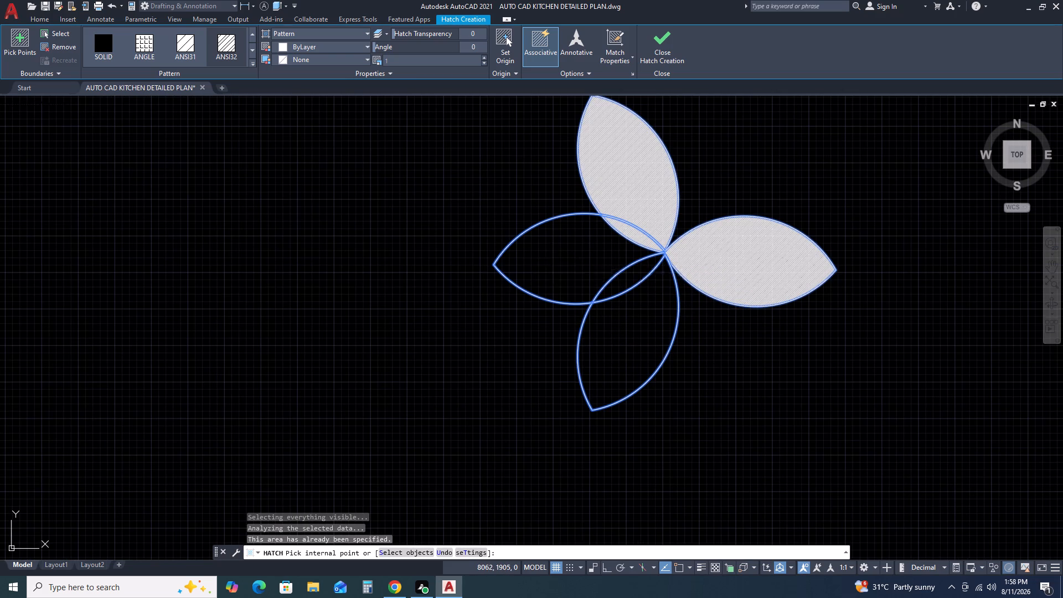
scroll(624, 339, down, 4)
key(Escape)
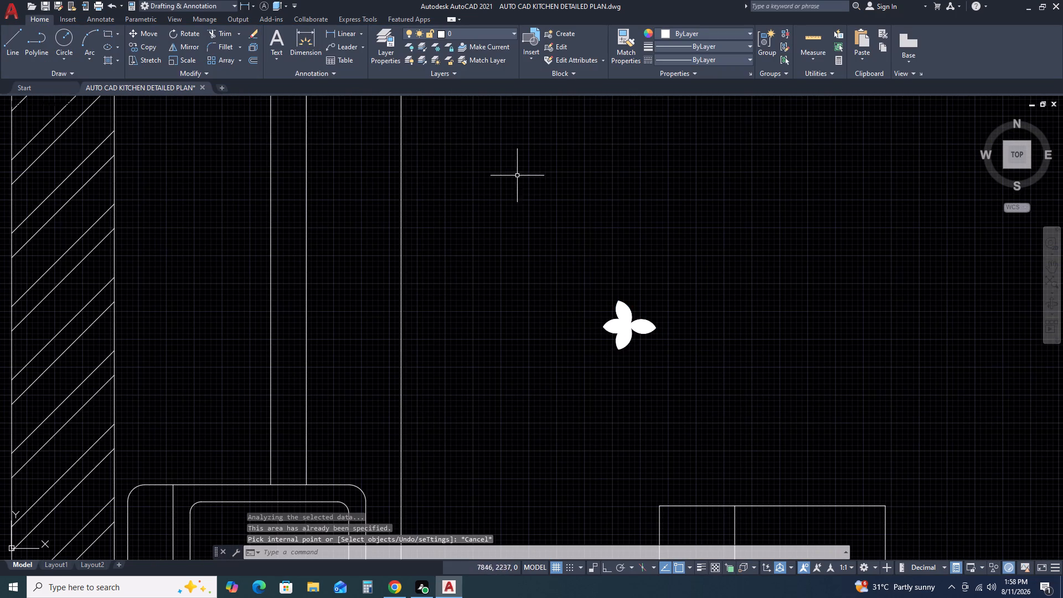
Hatch all four petals and their overlaps again in Magenta over the existing white fill.
text(H)
key(space)
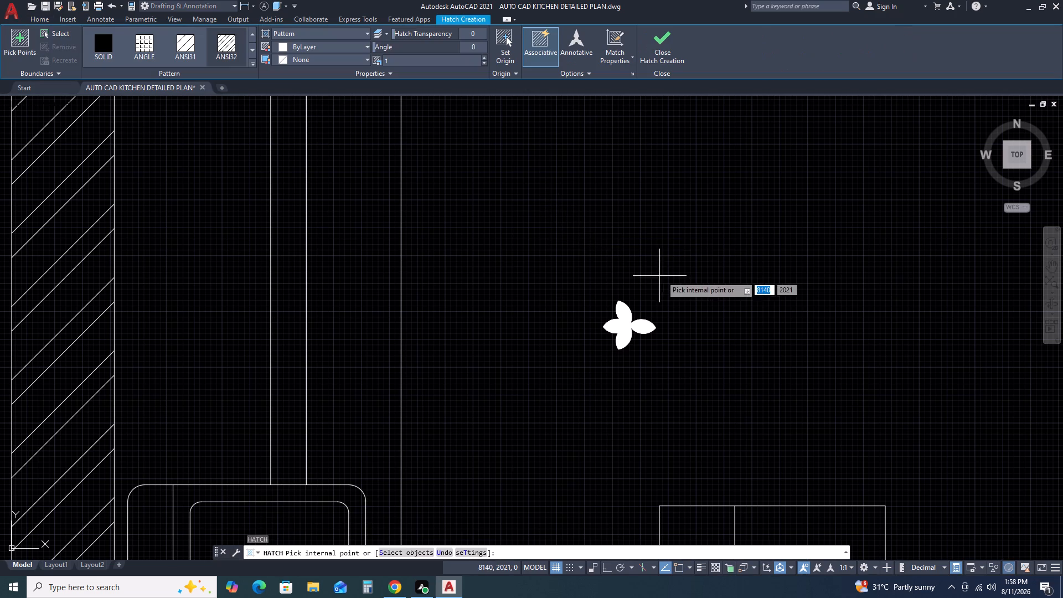
click(327, 45)
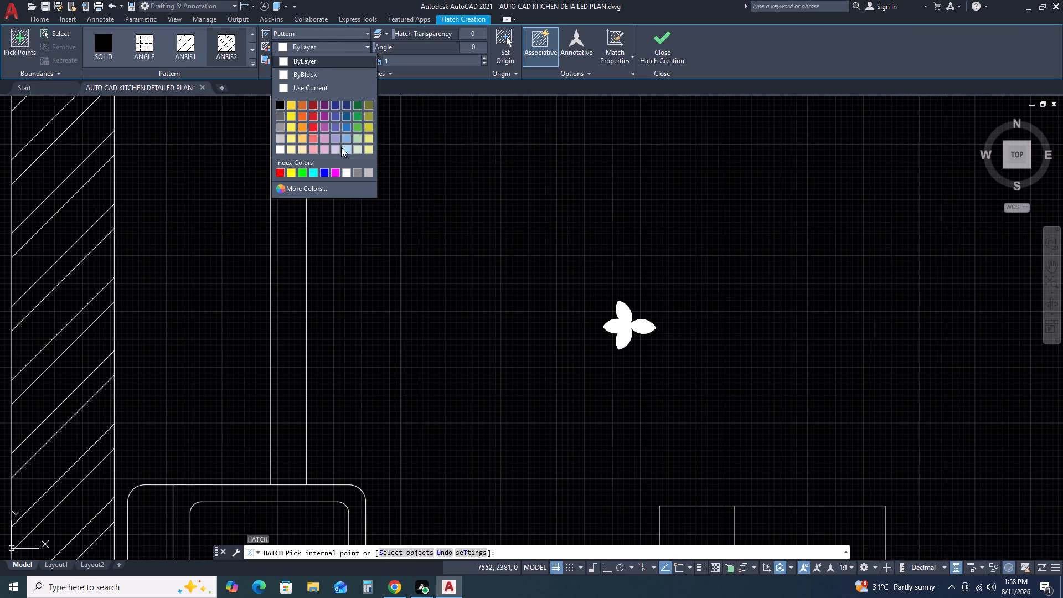
click(338, 170)
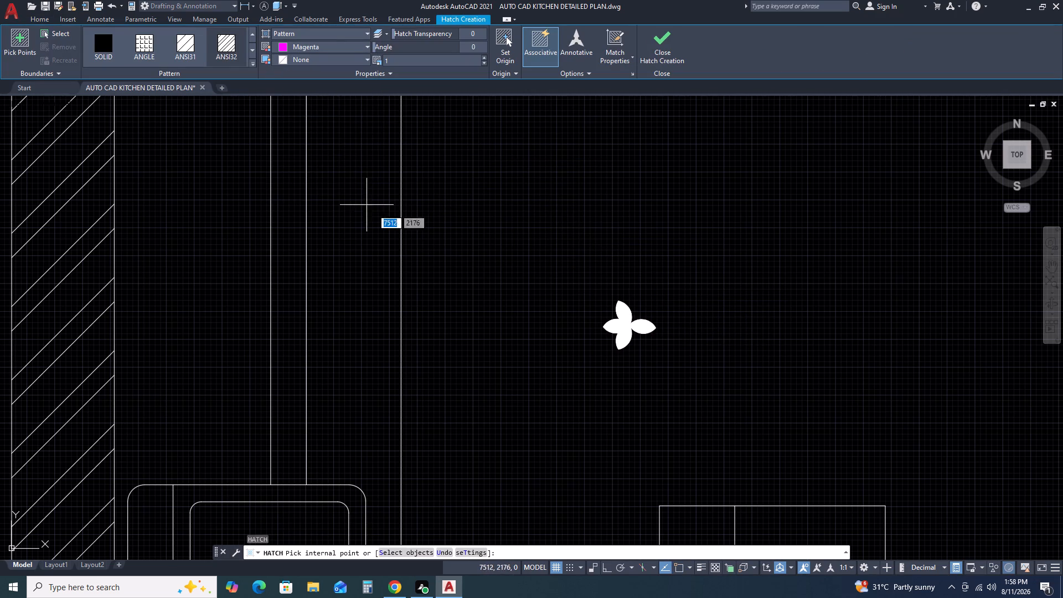
click(618, 322)
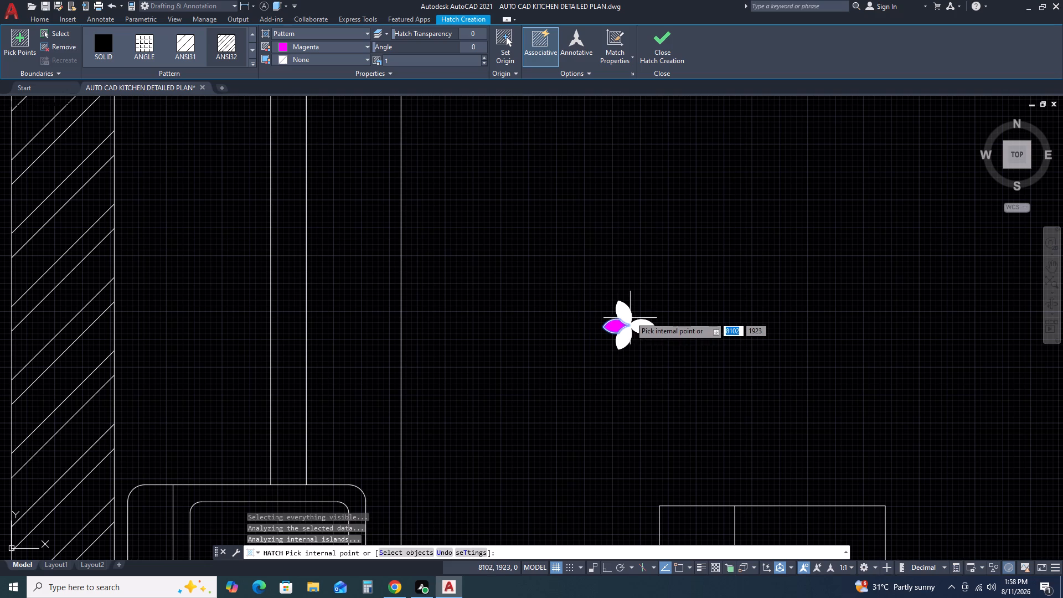
click(630, 313)
scroll(622, 338, up, 2)
click(628, 333)
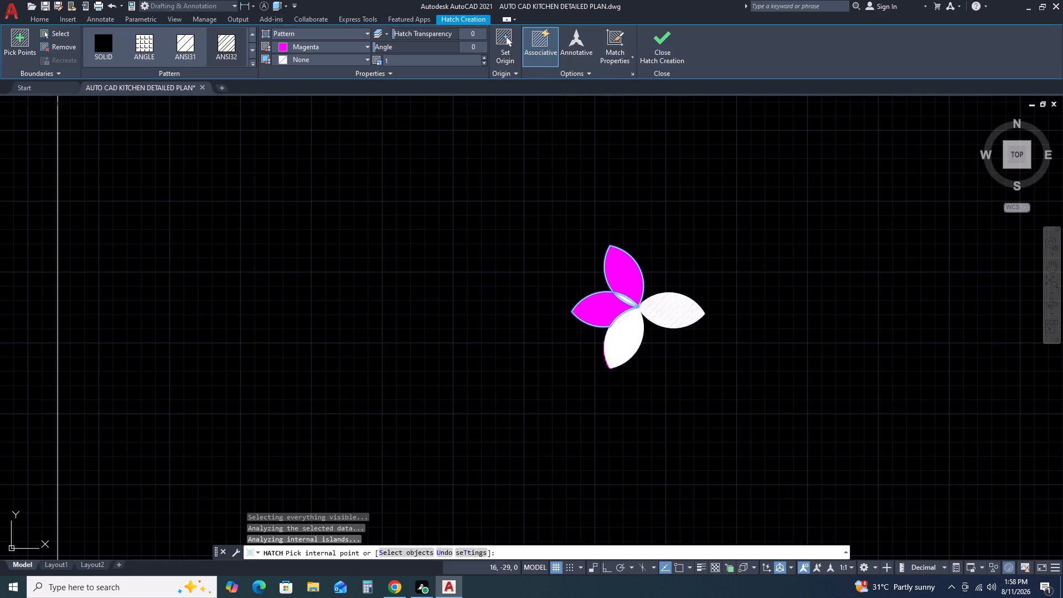
click(671, 308)
scroll(626, 310, up, 3)
click(621, 336)
click(622, 267)
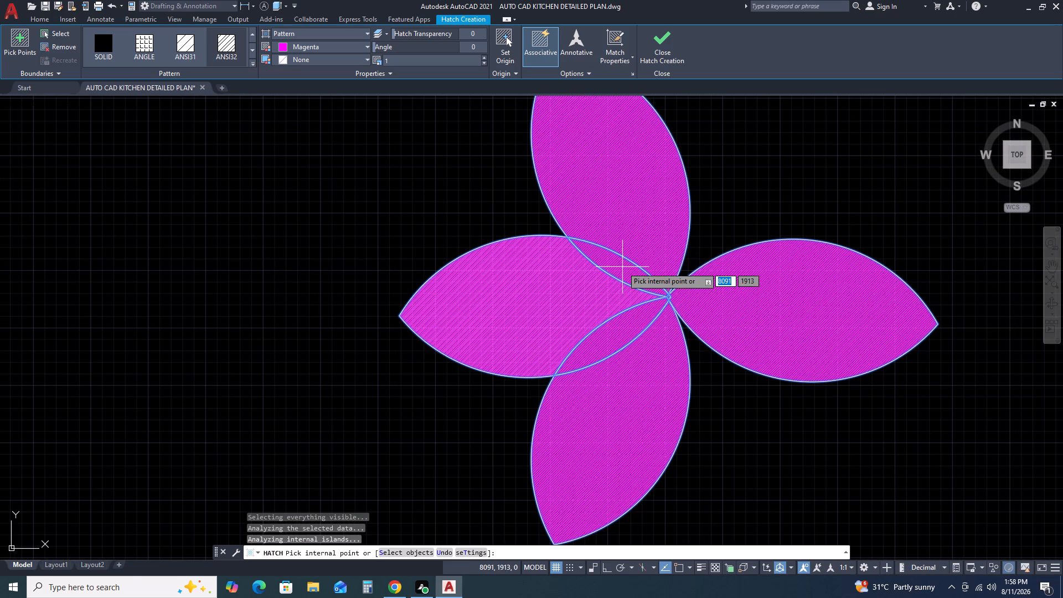
Change the magenta petal hatch type to Solid and finish the hatch.
click(287, 33)
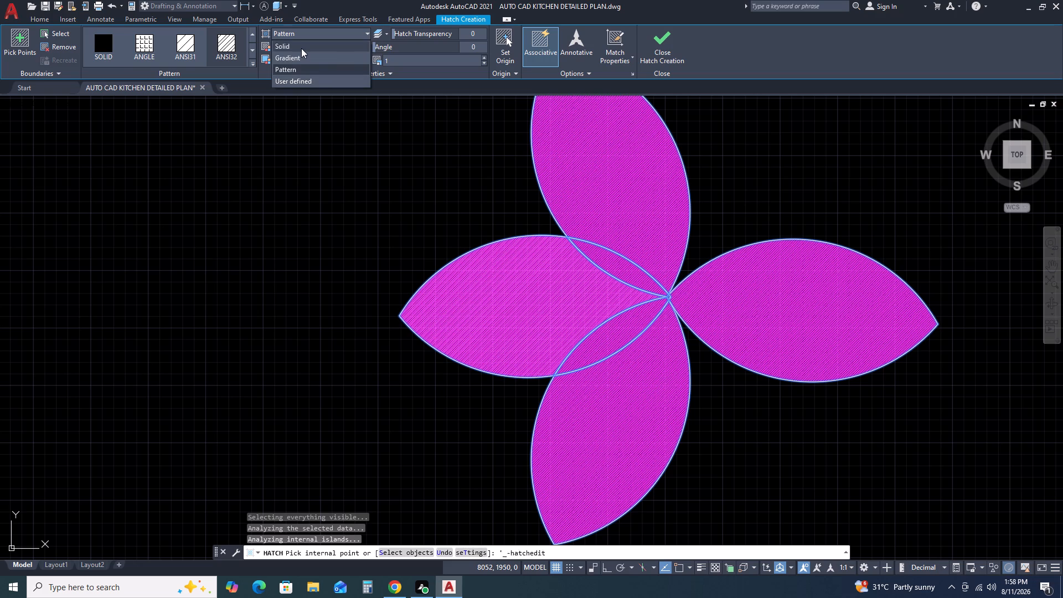
click(301, 48)
key(Escape)
scroll(359, 115, down, 3)
scroll(473, 224, down, 3)
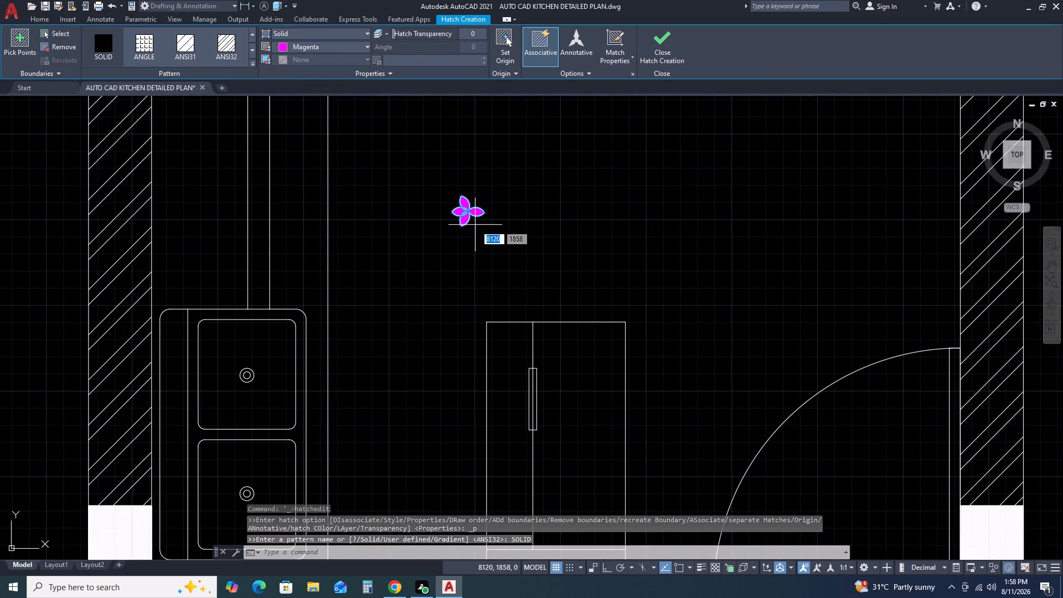
key(Escape)
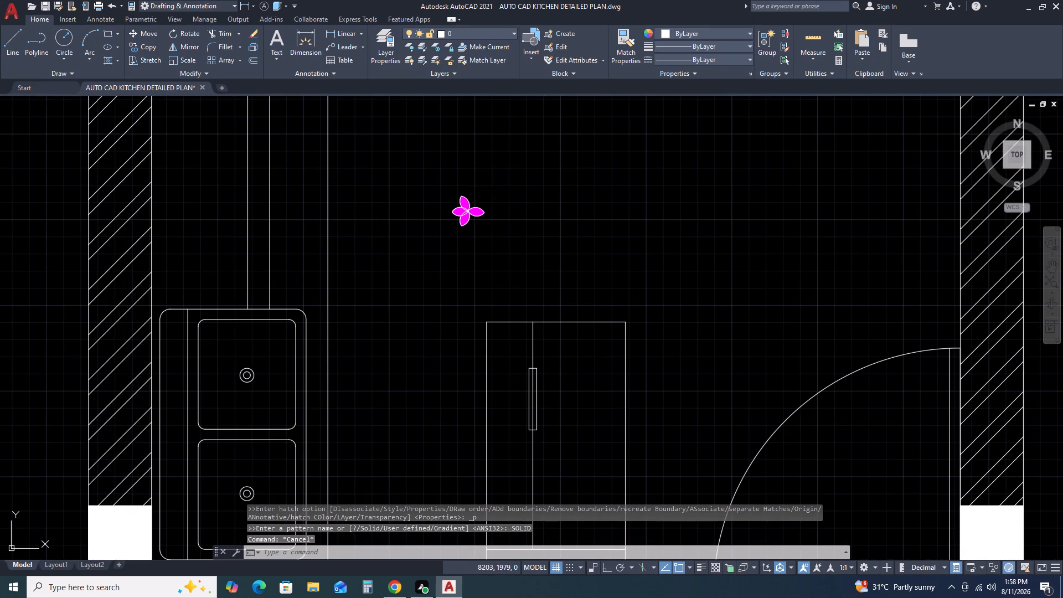
Move the whole four-petal flower next to the left counter's front edge, just above the sink.
click(496, 191)
click(434, 224)
text(M)
key(space)
drag(434, 224, 416, 235)
scroll(215, 305, up, 1)
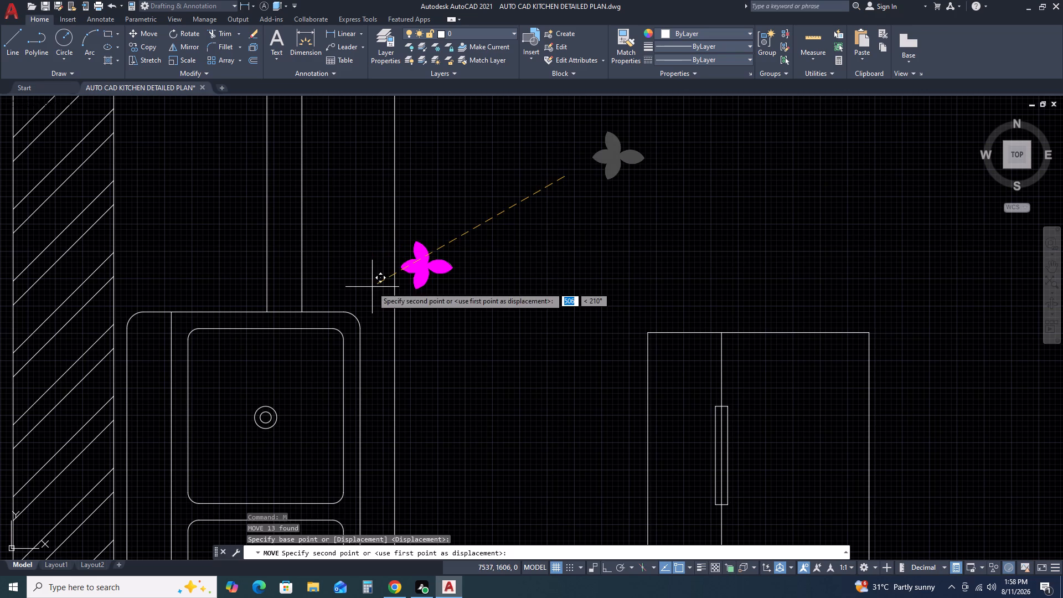
click(372, 287)
key(Escape)
Scale the whole flower down to roughly half its size about the point where the petals meet.
drag(457, 290, 422, 275)
click(409, 251)
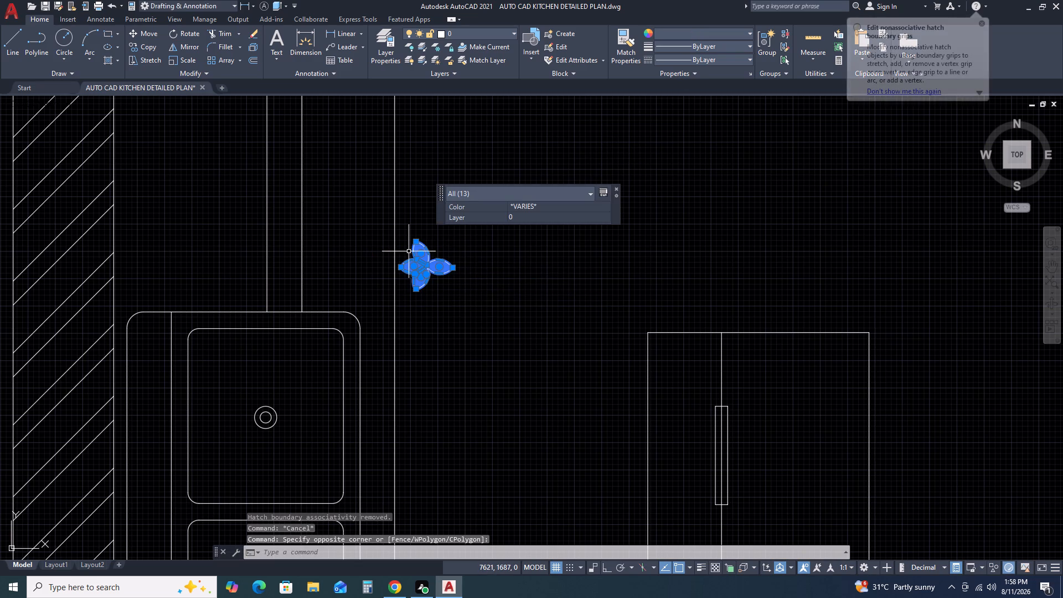
text(SC)
key(space)
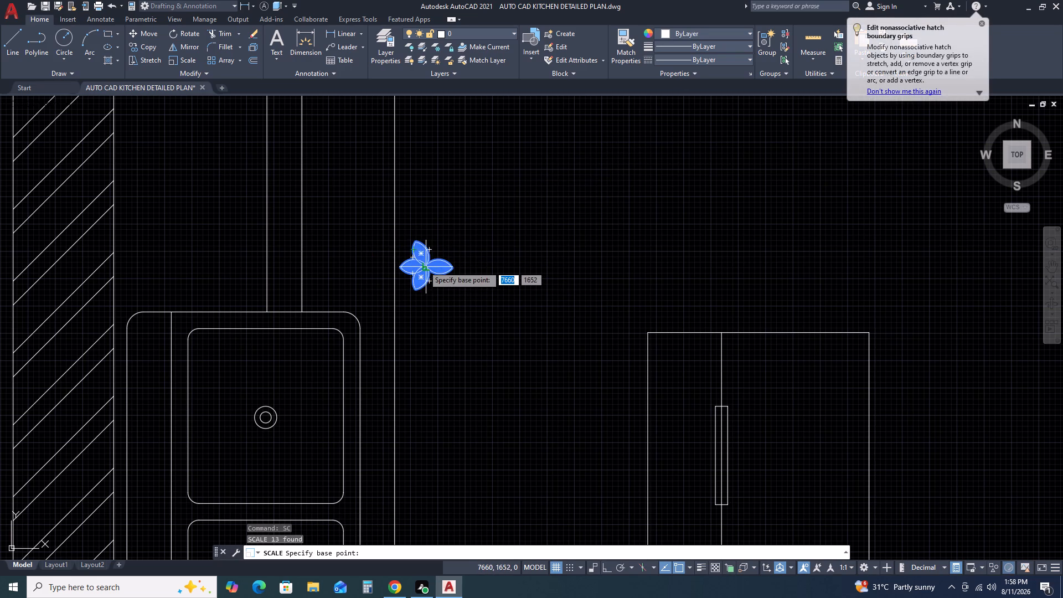
click(424, 266)
click(420, 272)
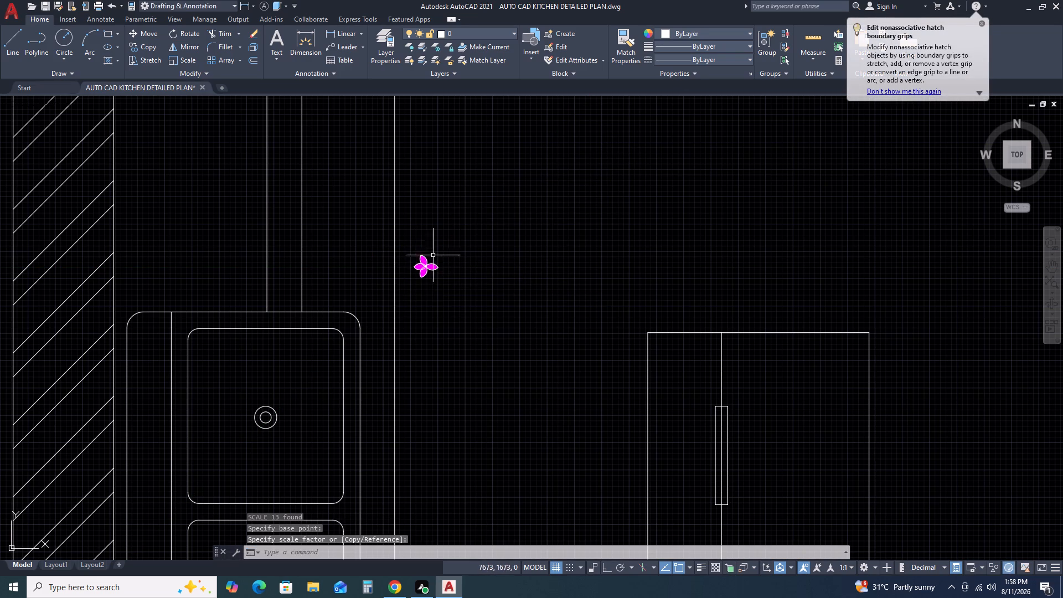
Move the reduced flower into the narrow strip between the two vertical counter lines, just above the sink's top edge.
click(438, 250)
click(422, 275)
text(M)
key(space)
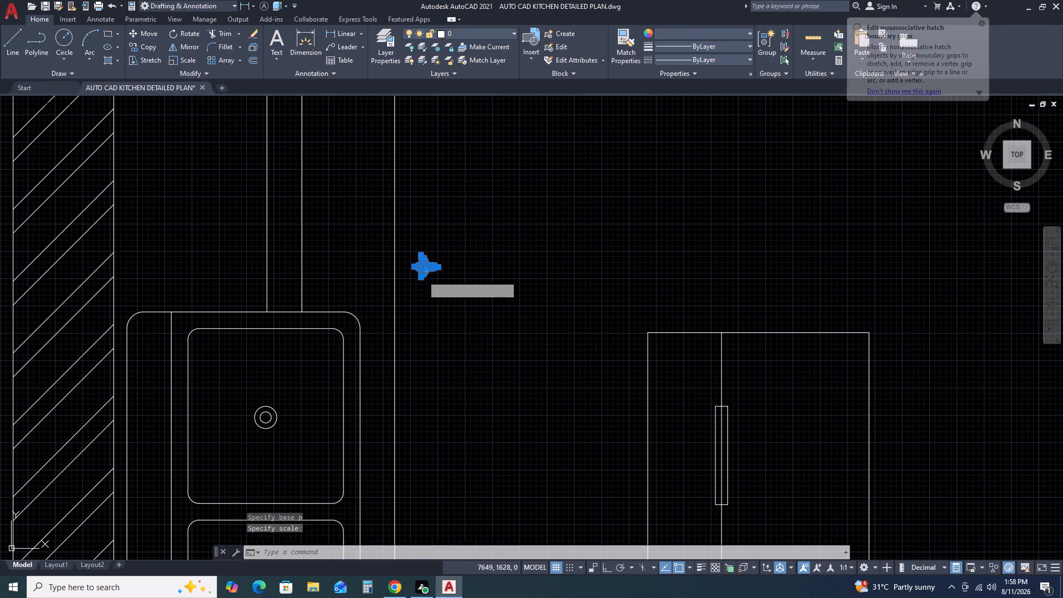
drag(422, 276, 398, 286)
scroll(272, 302, up, 1)
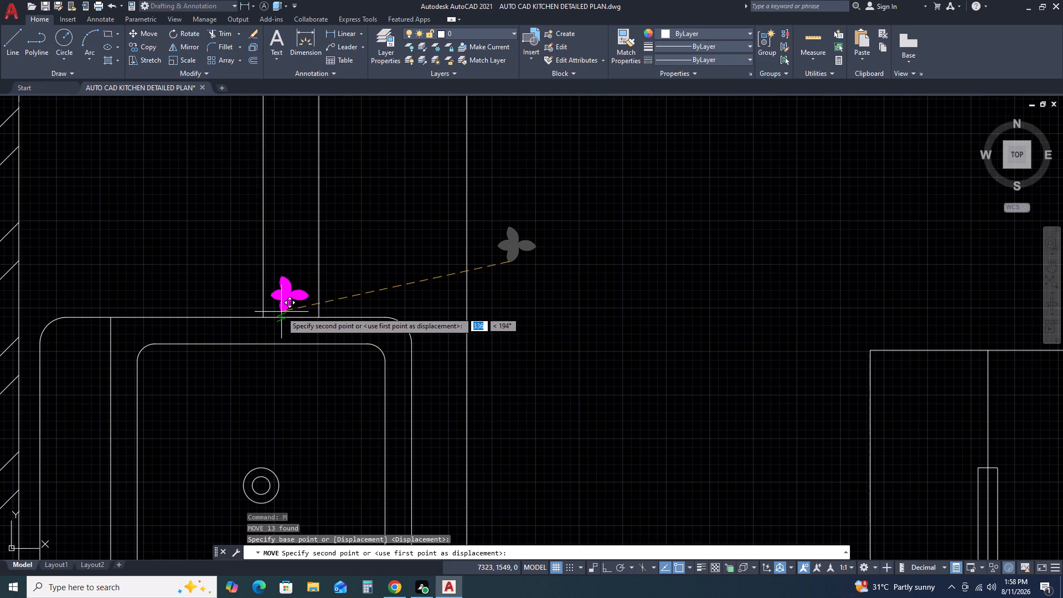
click(283, 310)
scroll(276, 307, up, 3)
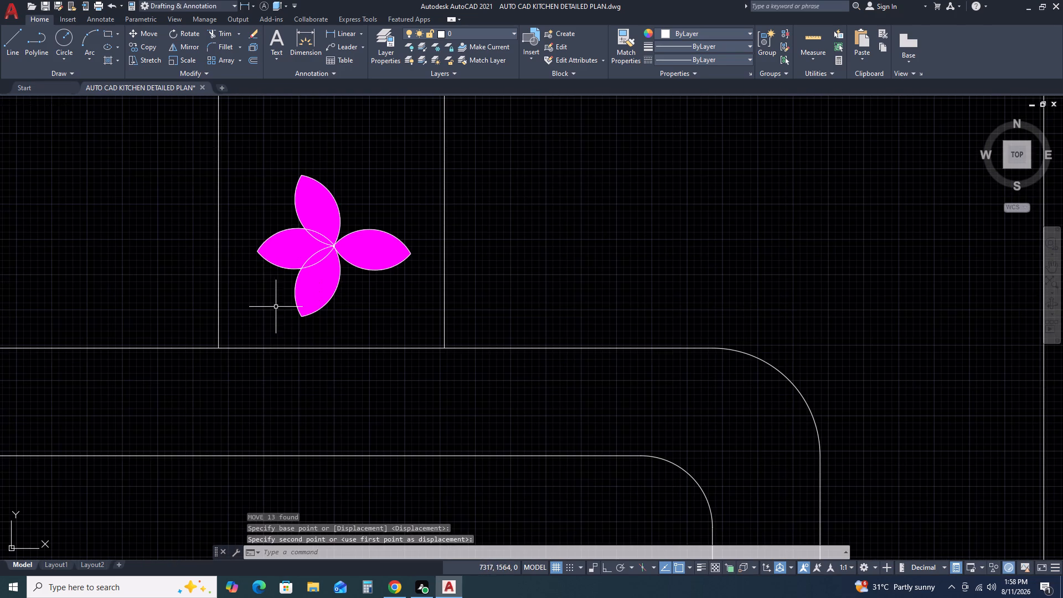
Copy the four-petal flower as a fitted array of 20 items straight up the strip, ending just below the stove counter.
click(251, 191)
click(397, 311)
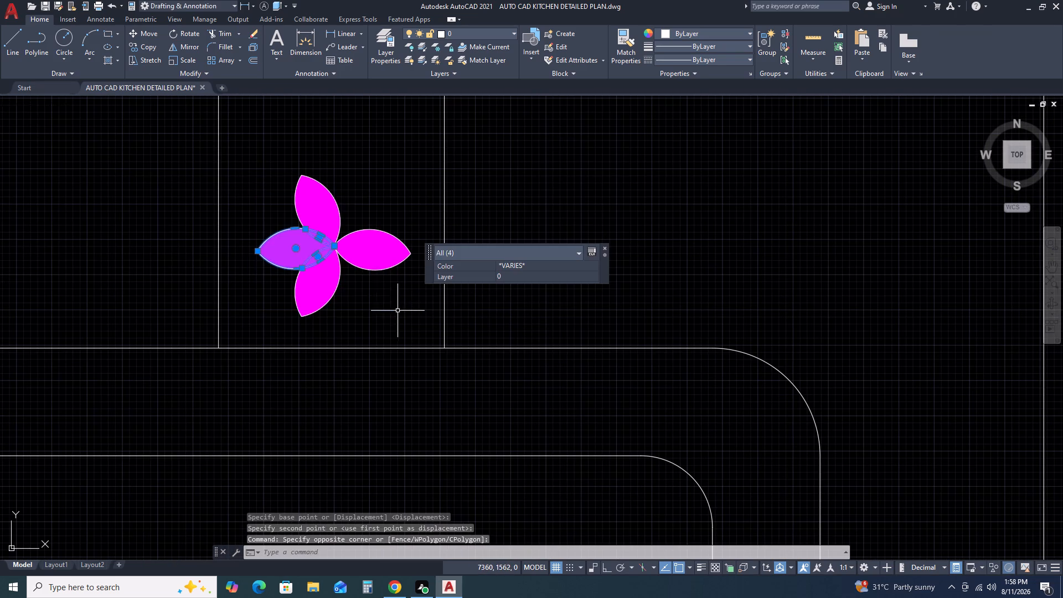
drag(363, 288, 353, 279)
click(303, 169)
text(CO)
key(space)
drag(384, 287, 385, 281)
scroll(396, 159, down, 3)
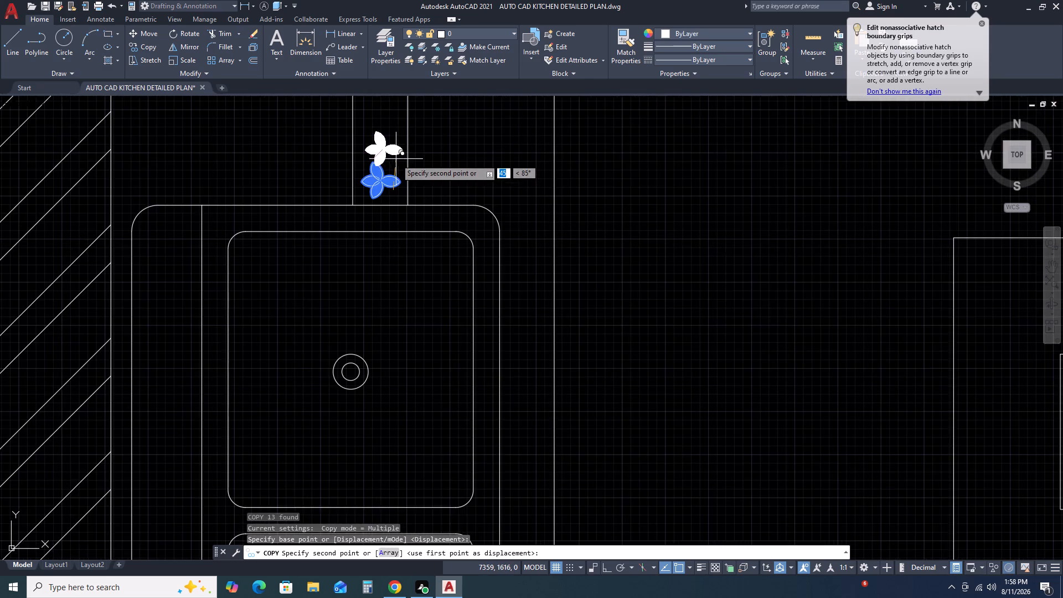
middle_drag(399, 182, 404, 248)
key(F8)
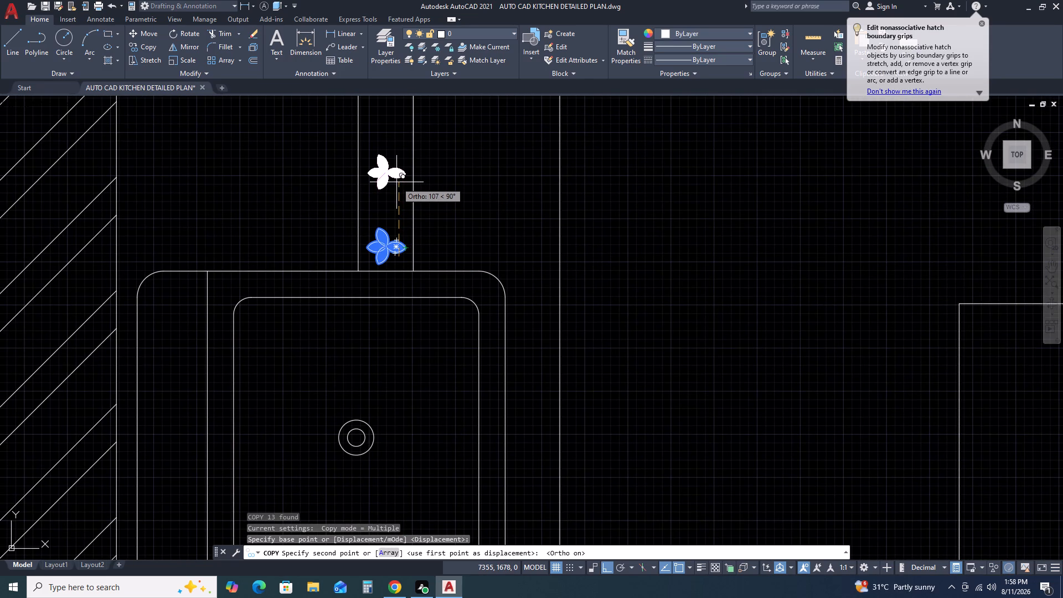
key(a)
text(R)
key(space)
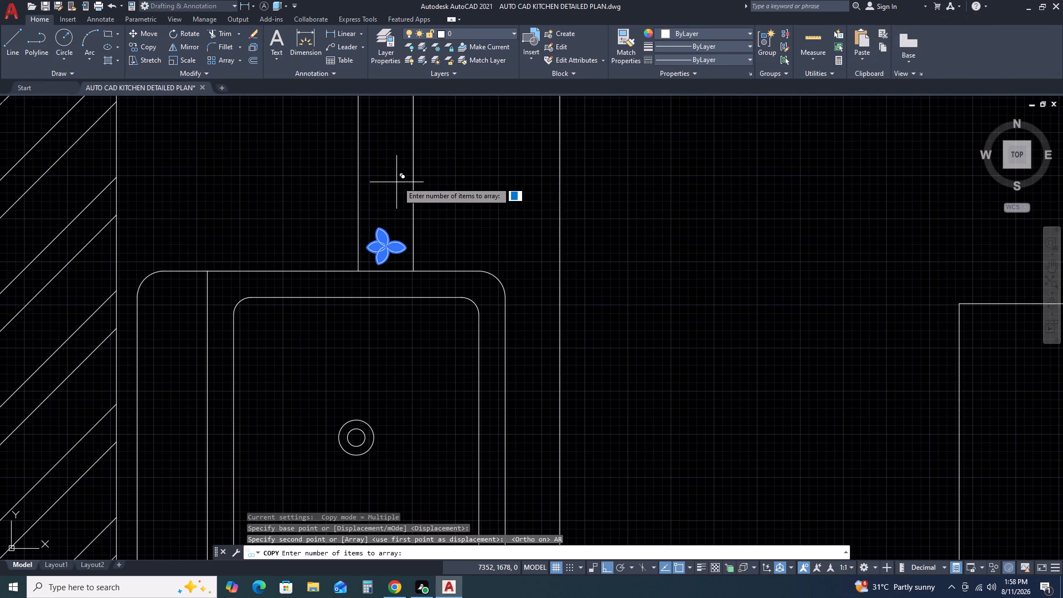
text(20 M)
scroll(398, 182, down, 3)
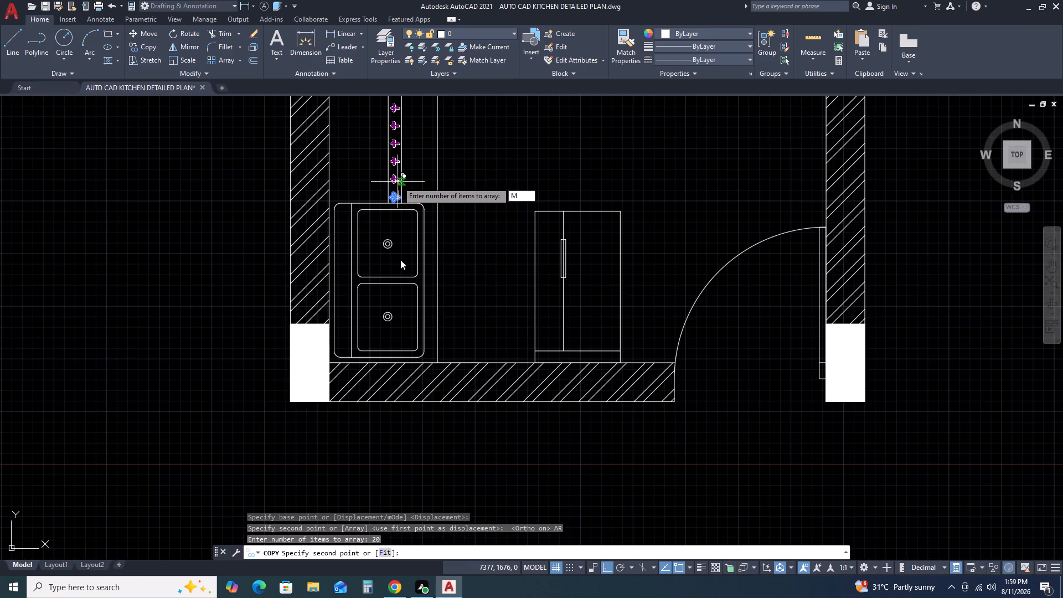
click(385, 555)
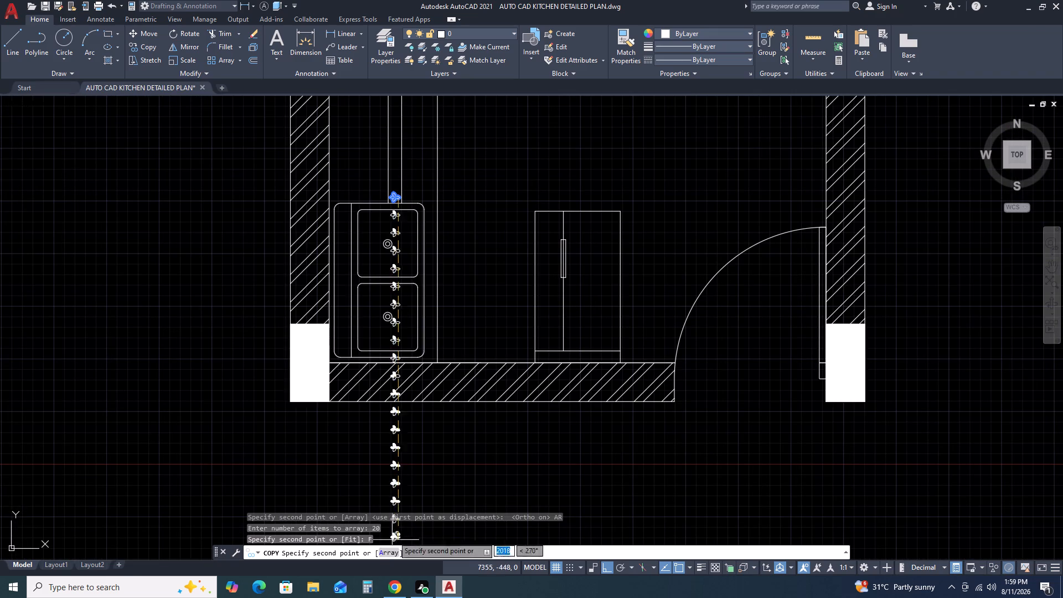
scroll(505, 0, down, 1)
middle_drag(475, 162, 465, 278)
middle_drag(465, 309, 465, 334)
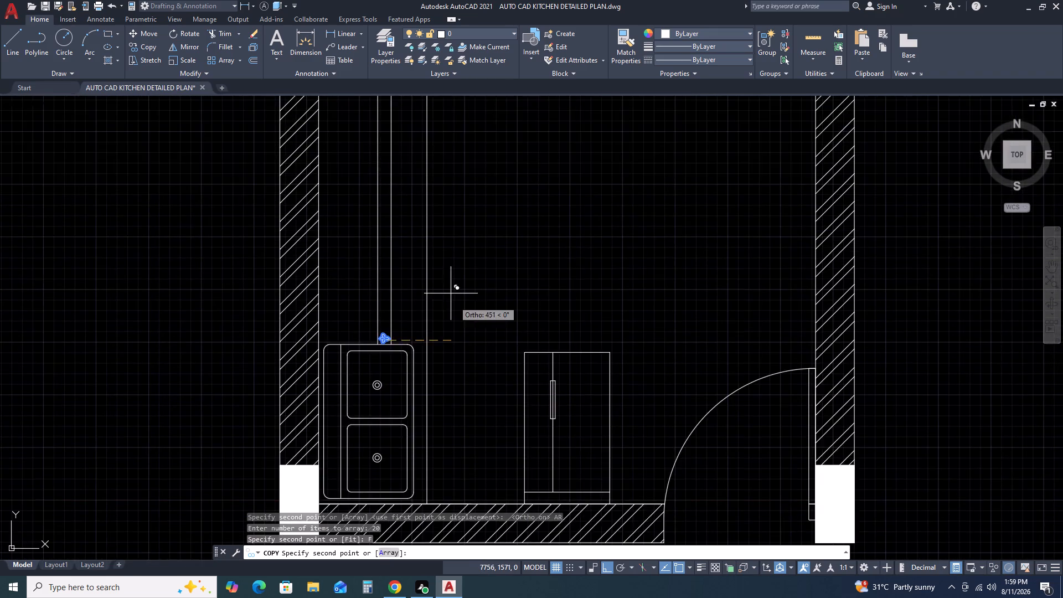
scroll(450, 290, down, 2)
scroll(432, 164, up, 2)
middle_drag(426, 137, 433, 300)
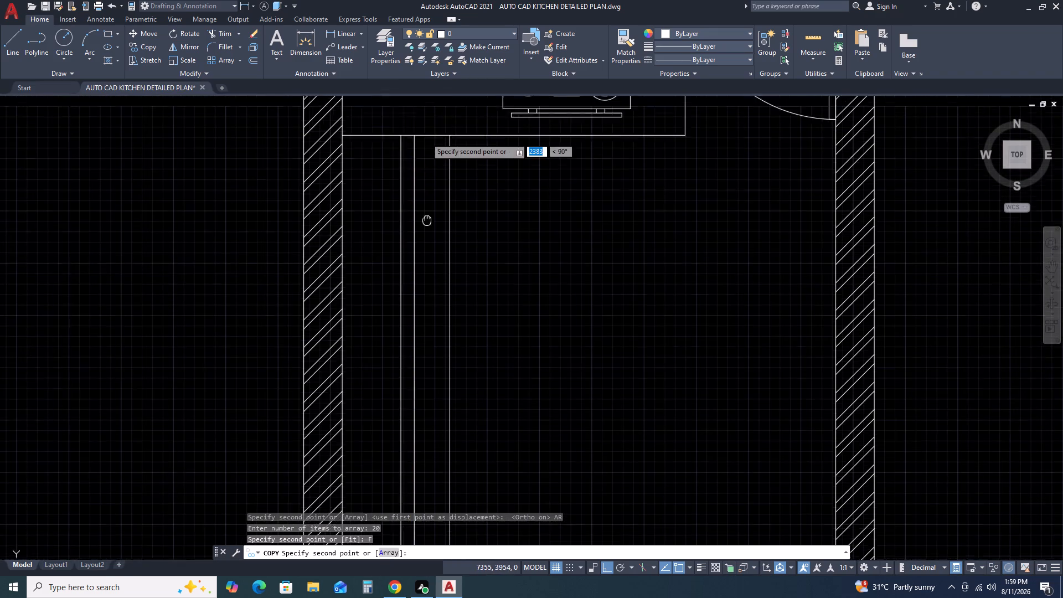
middle_drag(433, 300, 436, 319)
middle_drag(436, 334, 437, 339)
scroll(425, 283, up, 2)
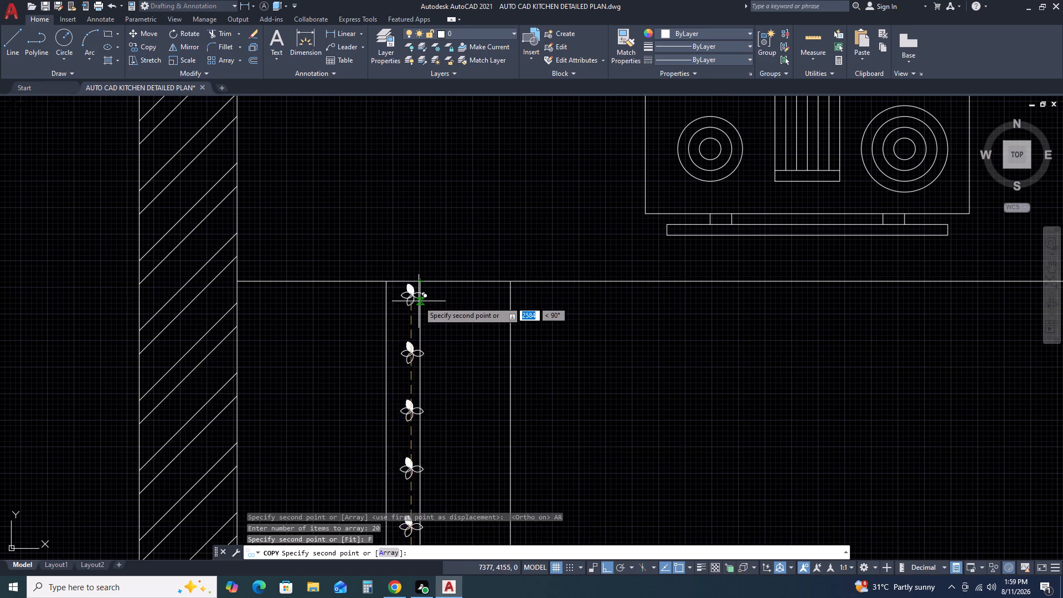
click(419, 301)
key(Escape)
Examine the row of flowers along the strip for spacing and alignment between the two counter lines.
scroll(425, 269, down, 2)
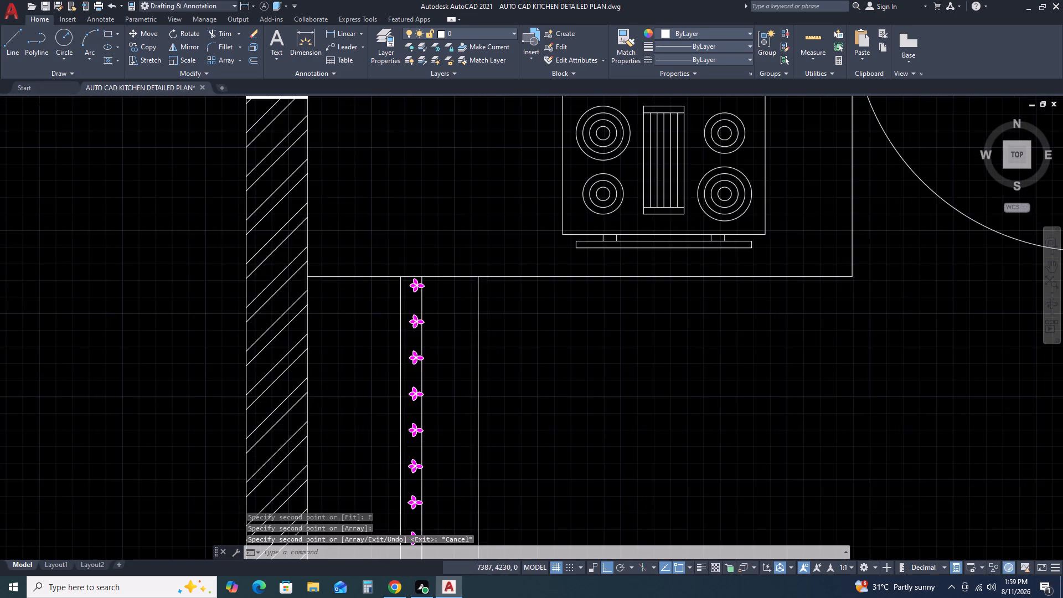
scroll(431, 270, down, 1)
scroll(445, 352, down, 2)
scroll(429, 415, up, 3)
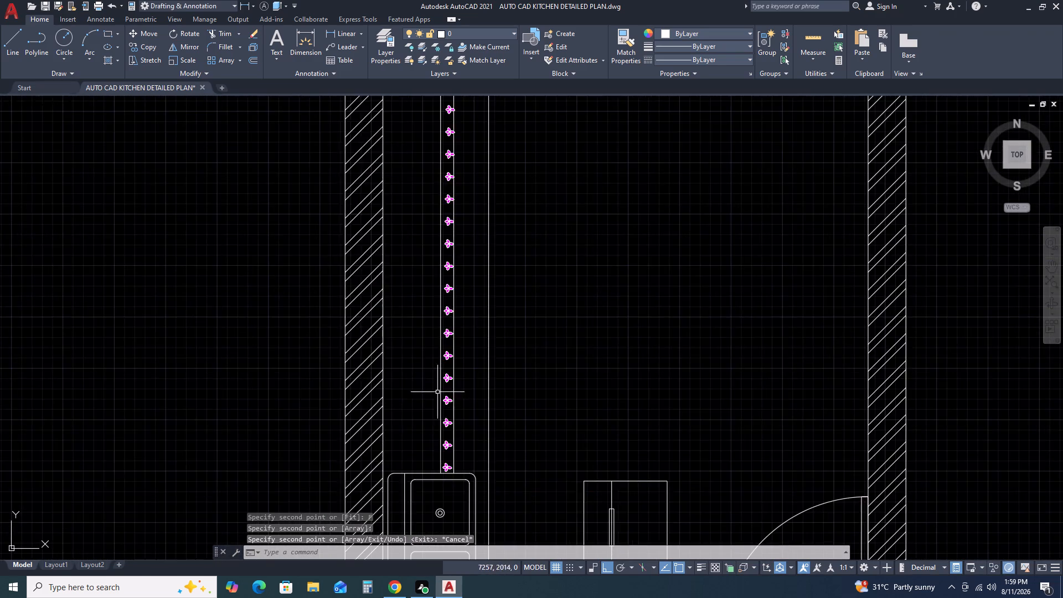
scroll(441, 386, up, 4)
scroll(460, 362, down, 3)
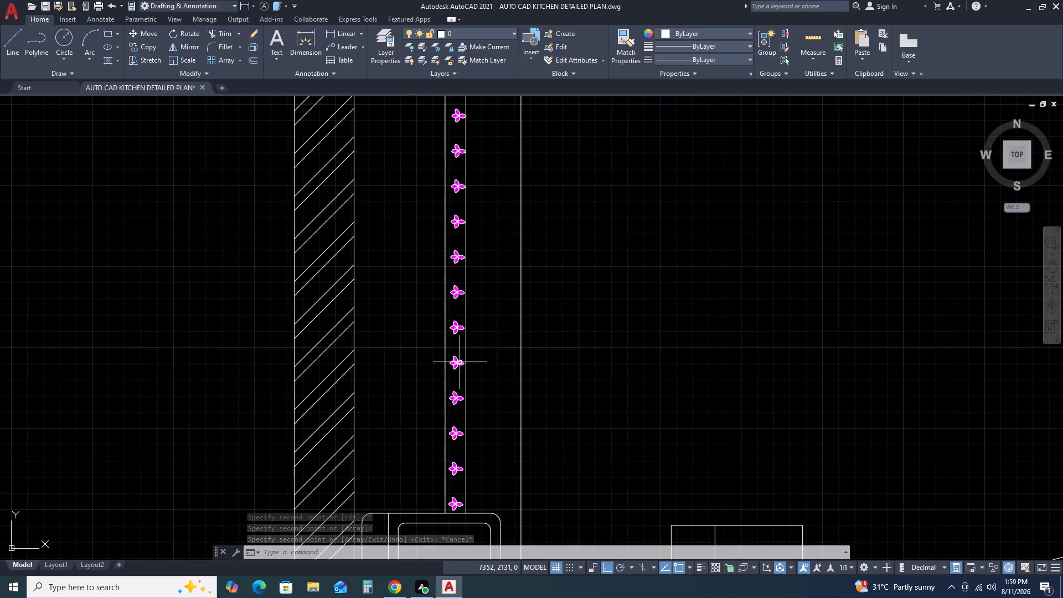
scroll(460, 362, down, 3)
scroll(447, 279, up, 3)
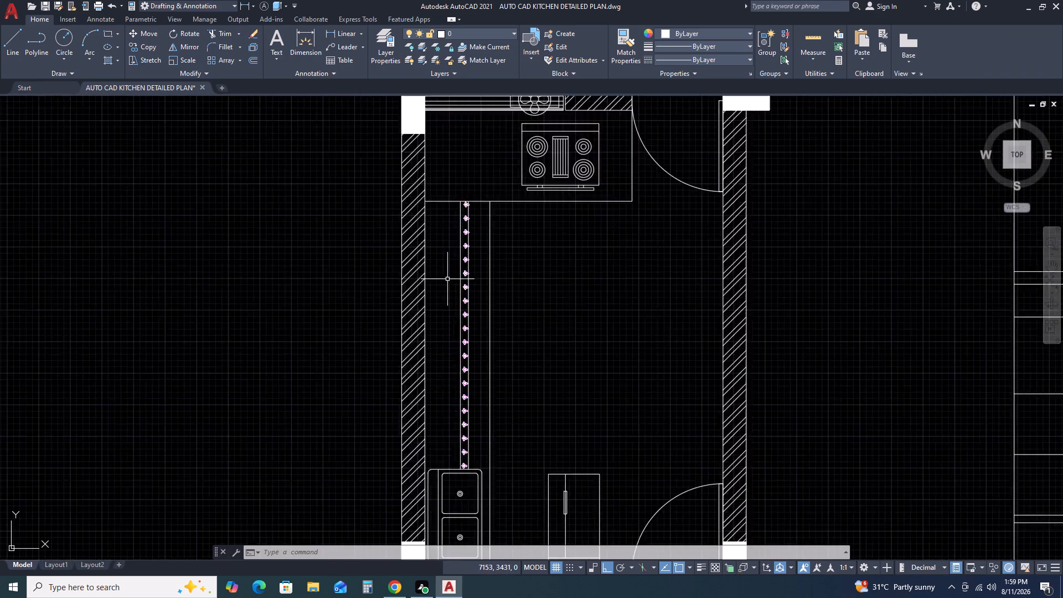
scroll(514, 300, up, 2)
scroll(514, 300, down, 2)
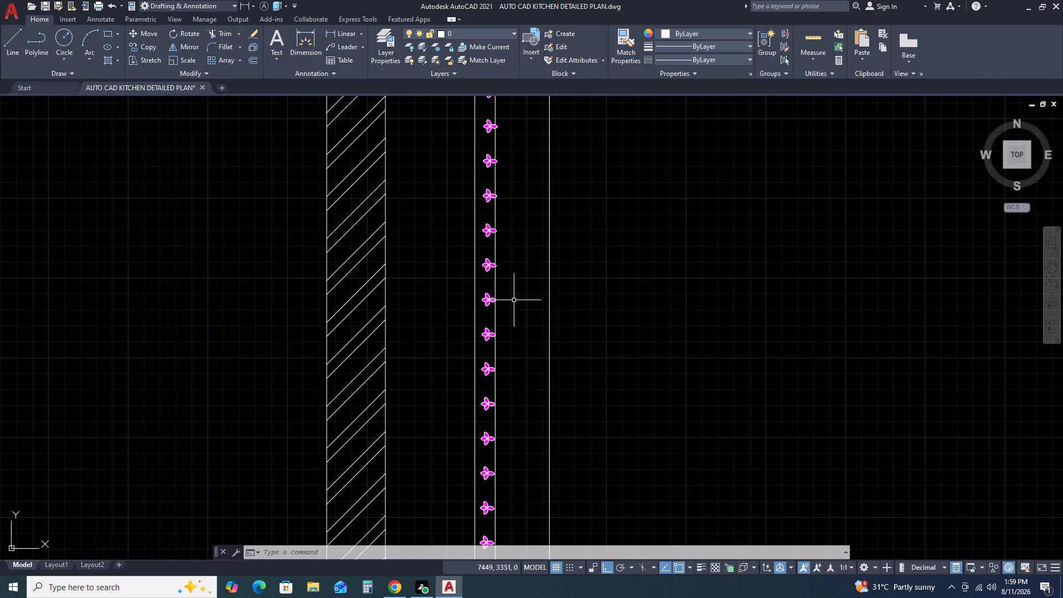
scroll(514, 300, down, 2)
scroll(527, 446, up, 4)
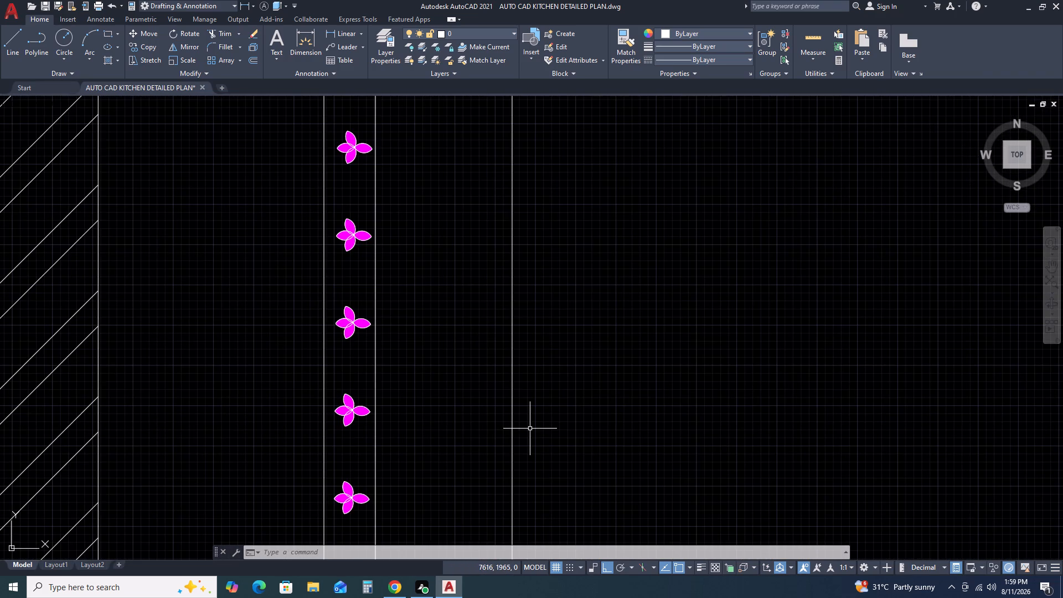
scroll(530, 429, down, 3)
scroll(530, 423, up, 3)
scroll(525, 403, down, 2)
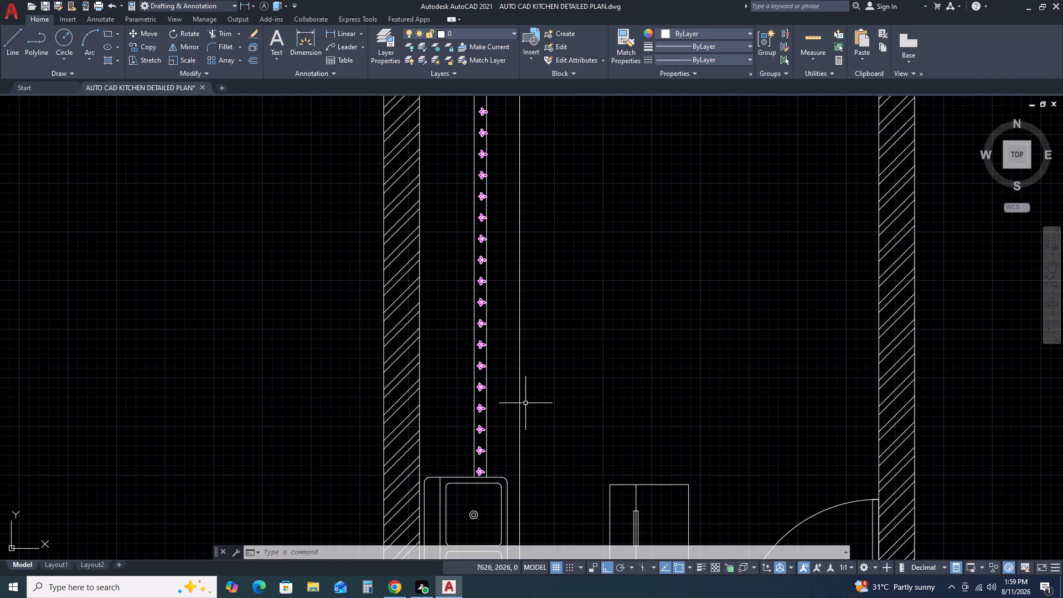
Move the upper twelve flowers about 13 mm toward the left wall, with Ortho off, centring them between the strip lines.
scroll(525, 403, down, 2)
scroll(451, 195, up, 4)
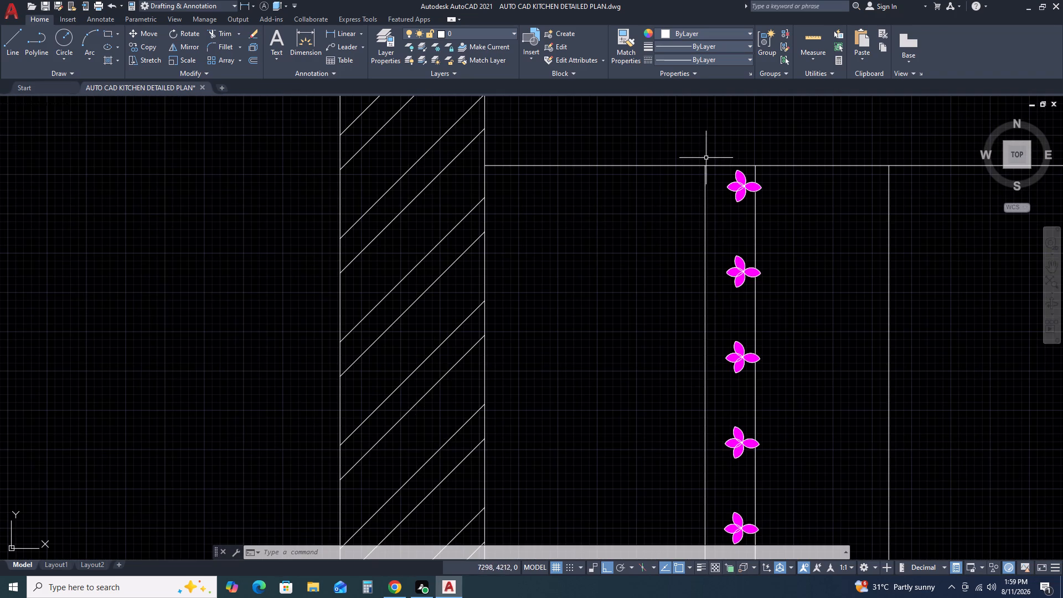
click(719, 130)
scroll(740, 267, down, 5)
scroll(750, 406, up, 2)
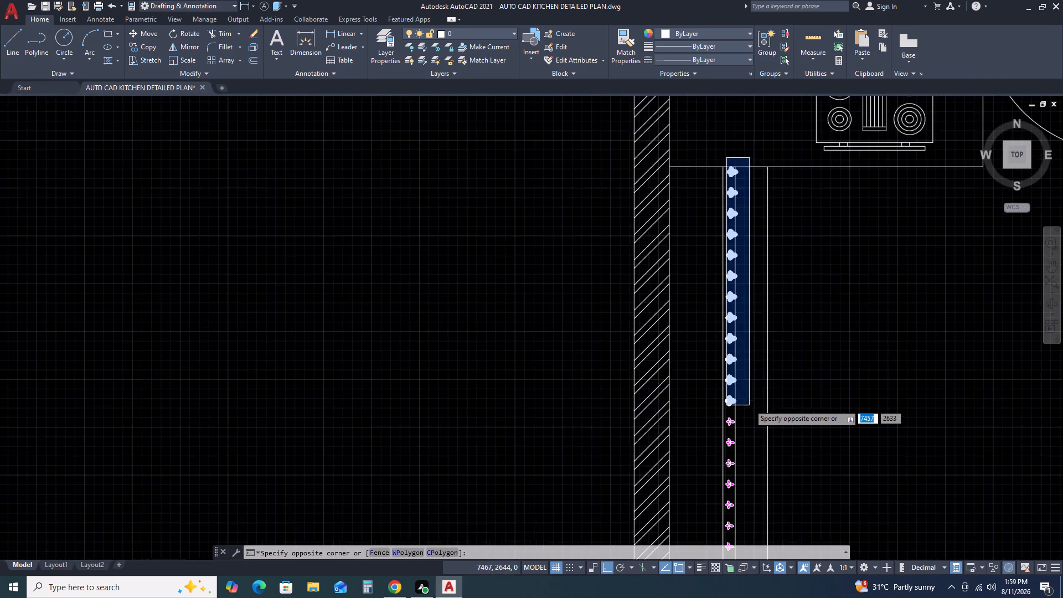
click(753, 409)
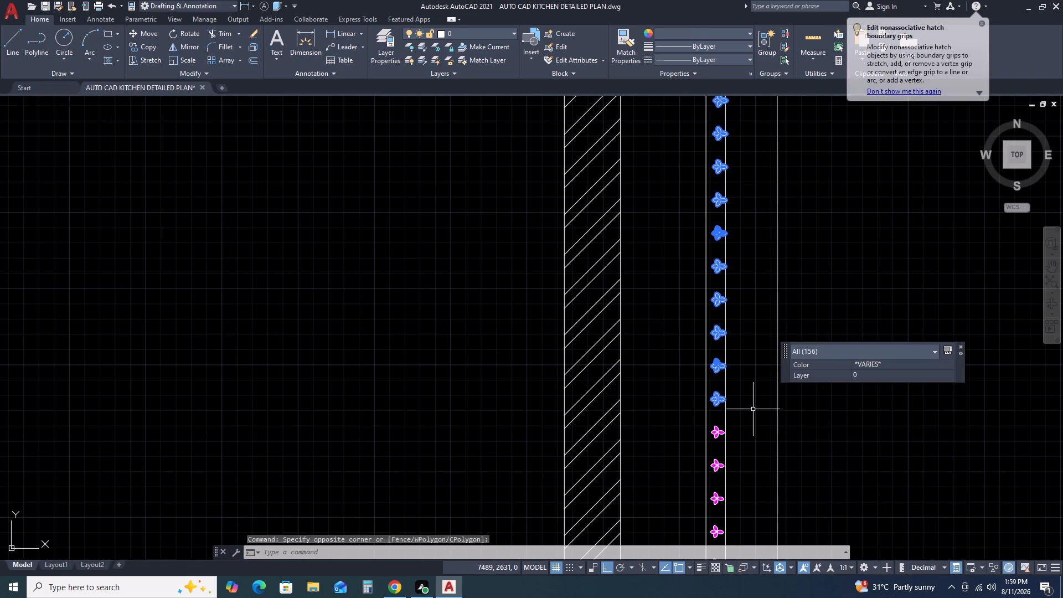
text(M)
key(space)
click(738, 274)
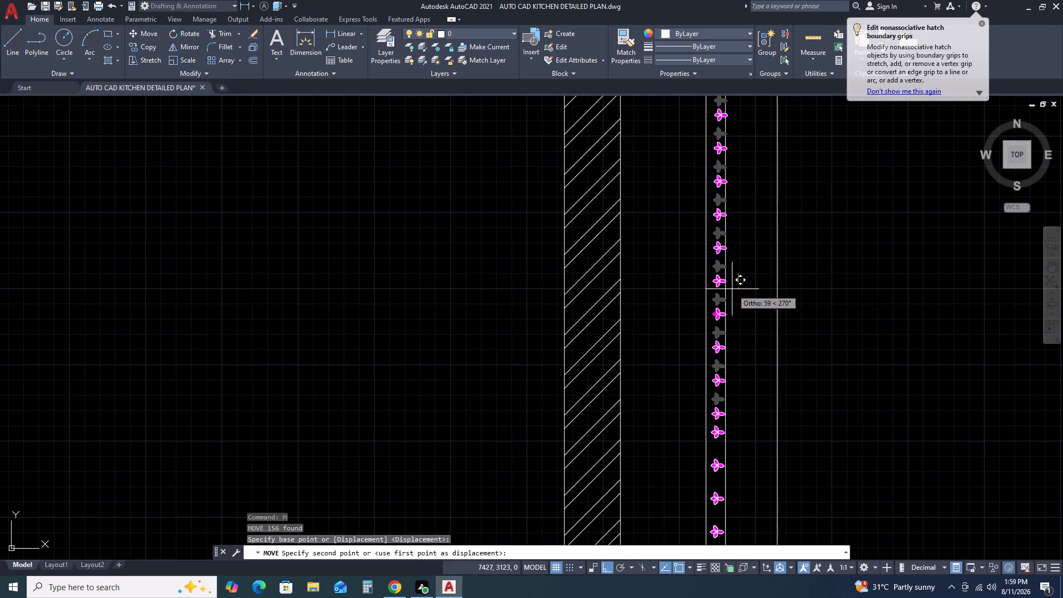
middle_drag(728, 283, 662, 303)
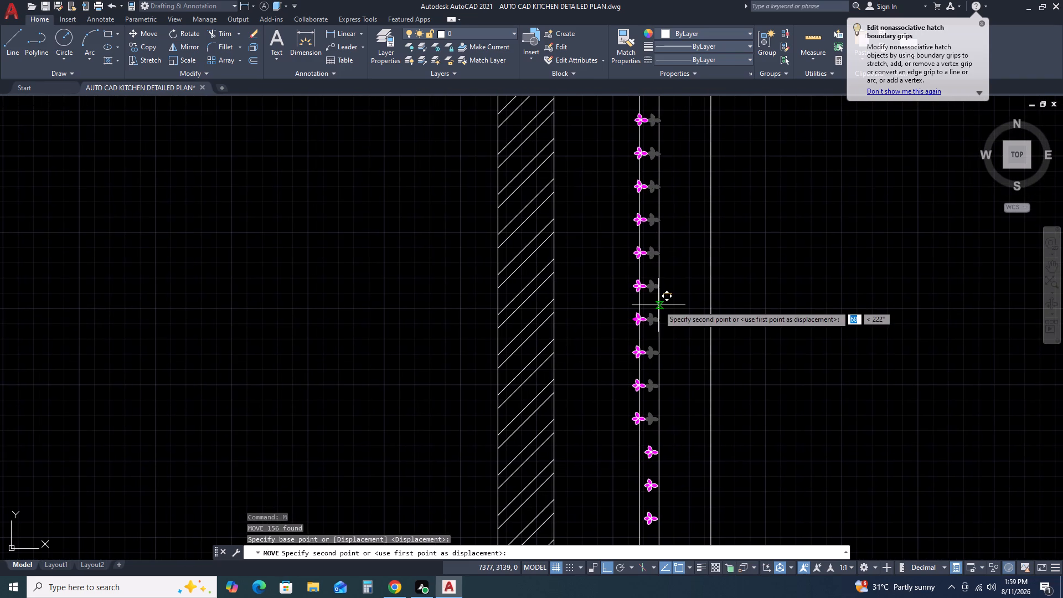
key(F8)
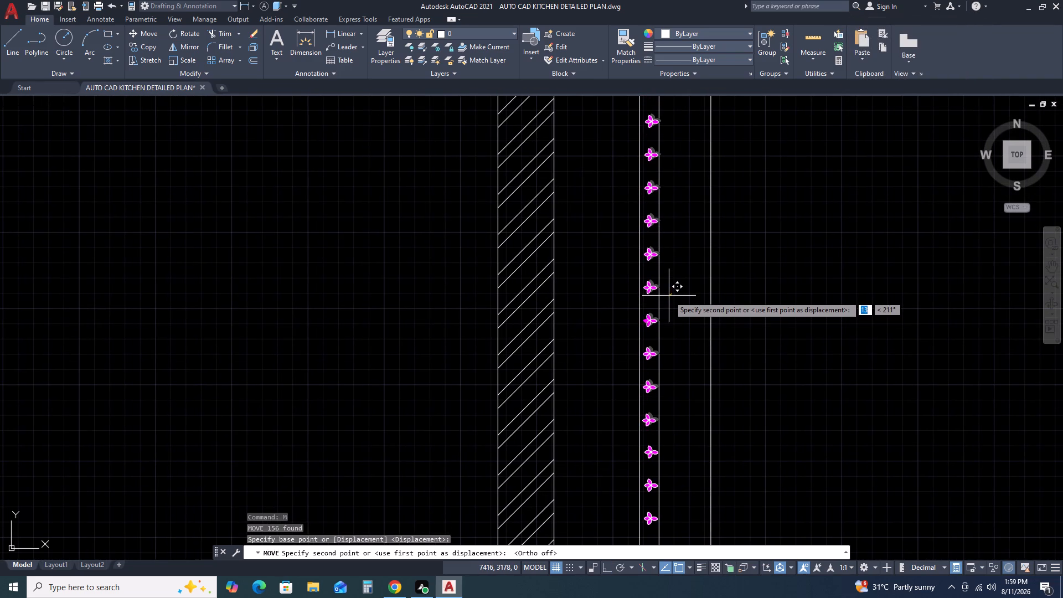
click(669, 296)
scroll(667, 308, down, 3)
key(Escape)
Examine the flower strip and the kitchen plan around it.
scroll(667, 249, up, 3)
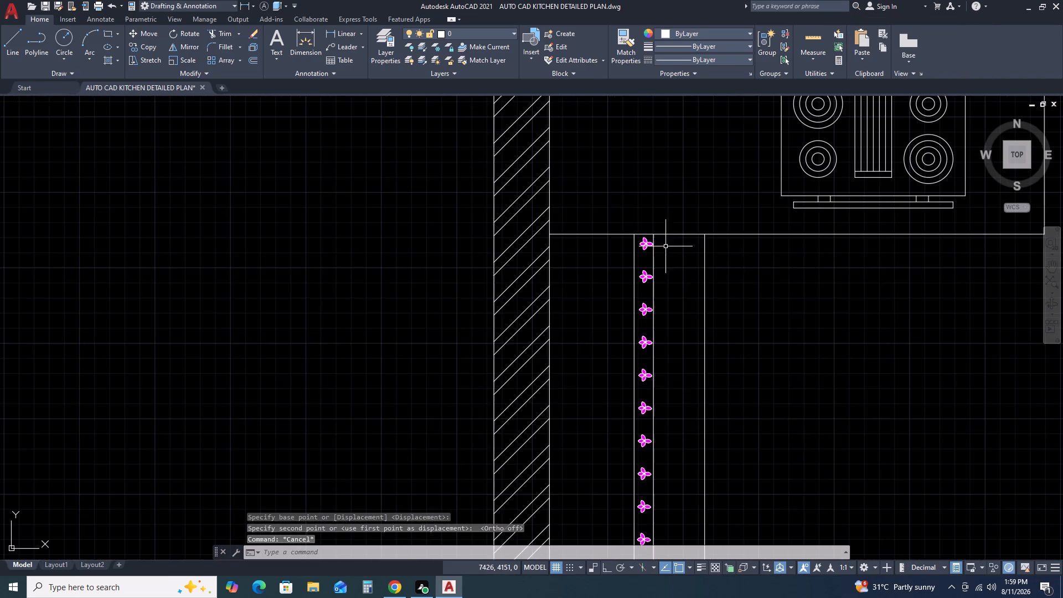
scroll(716, 297, down, 2)
middle_drag(772, 349, 580, 255)
scroll(641, 346, down, 1)
middle_drag(643, 354, 636, 345)
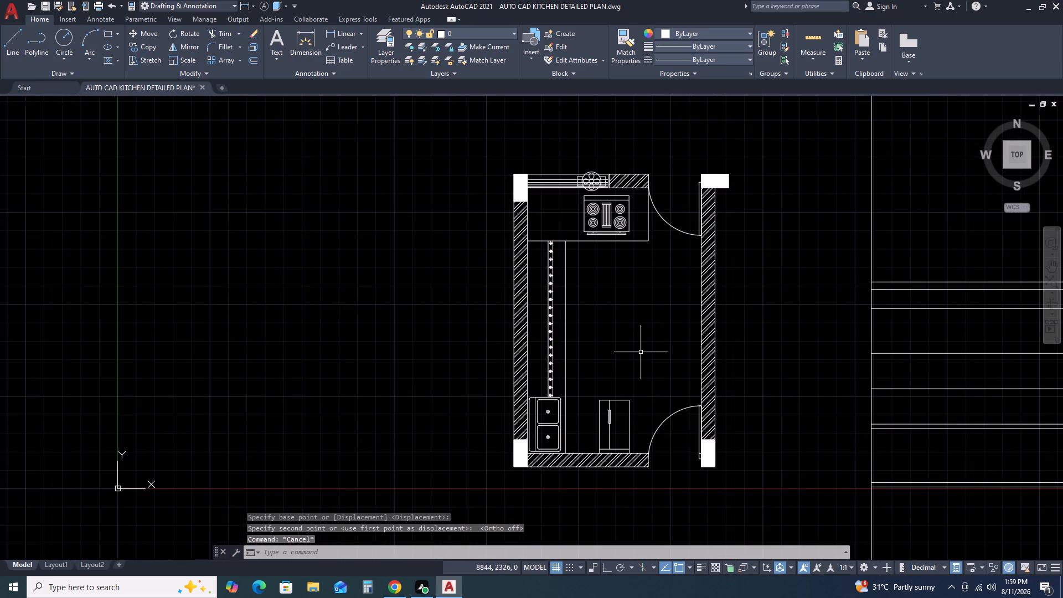
middle_drag(636, 345, 535, 212)
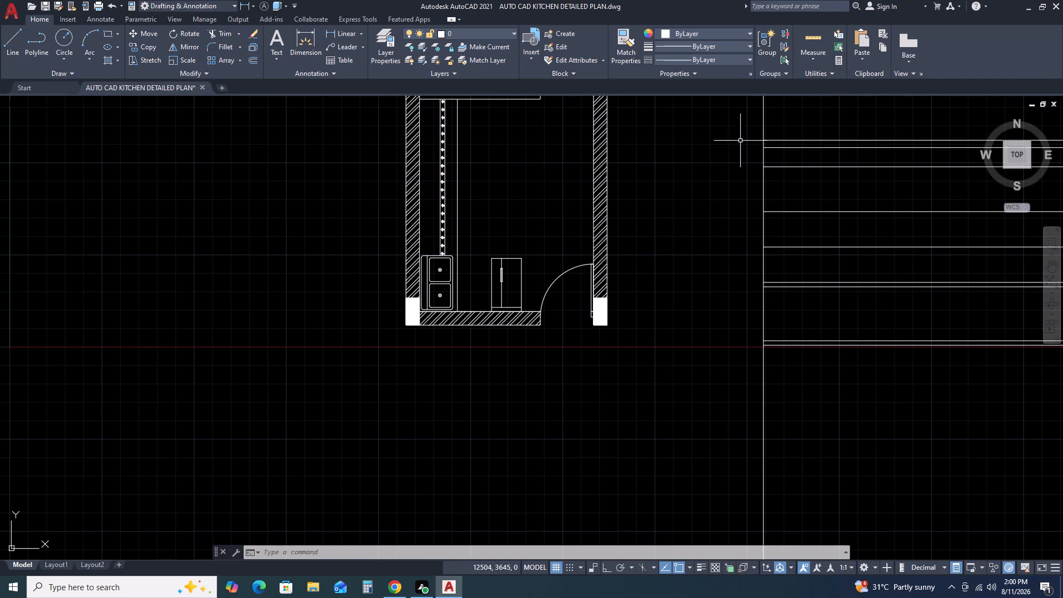
scroll(499, 221, up, 2)
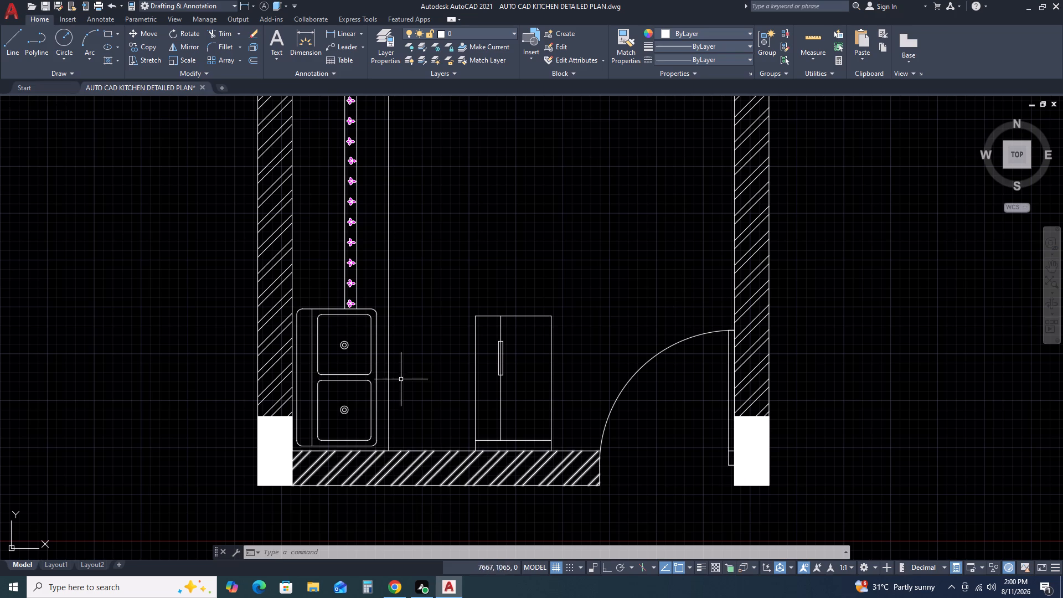
scroll(340, 301, up, 3)
scroll(360, 292, down, 5)
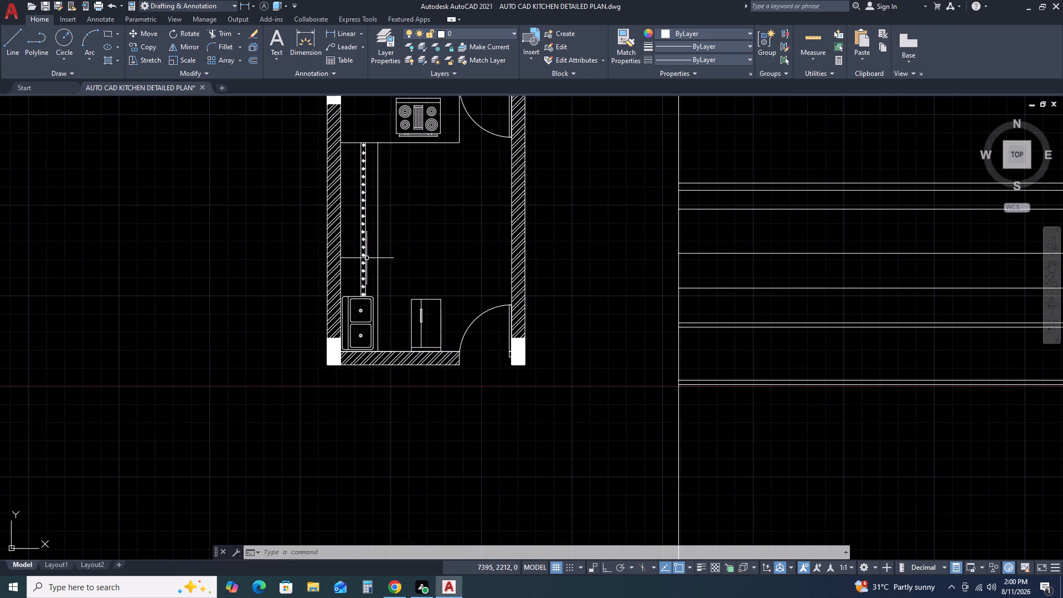
Change the colour of all the flowers and the two vertical strip lines to White.
middle_drag(364, 241, 425, 434)
middle_click(425, 435)
middle_click(425, 435)
click(404, 193)
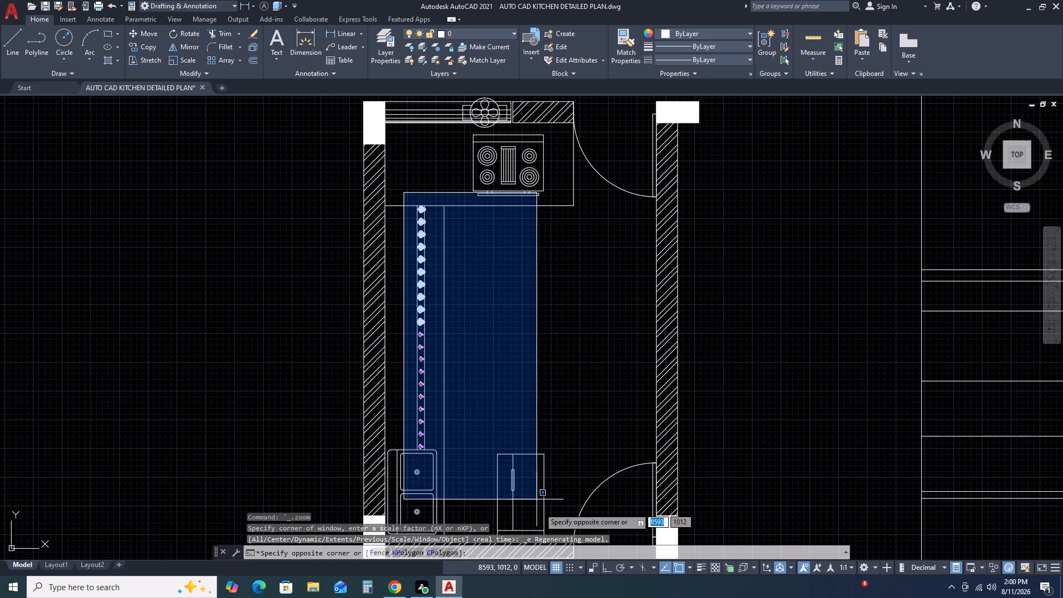
click(466, 468)
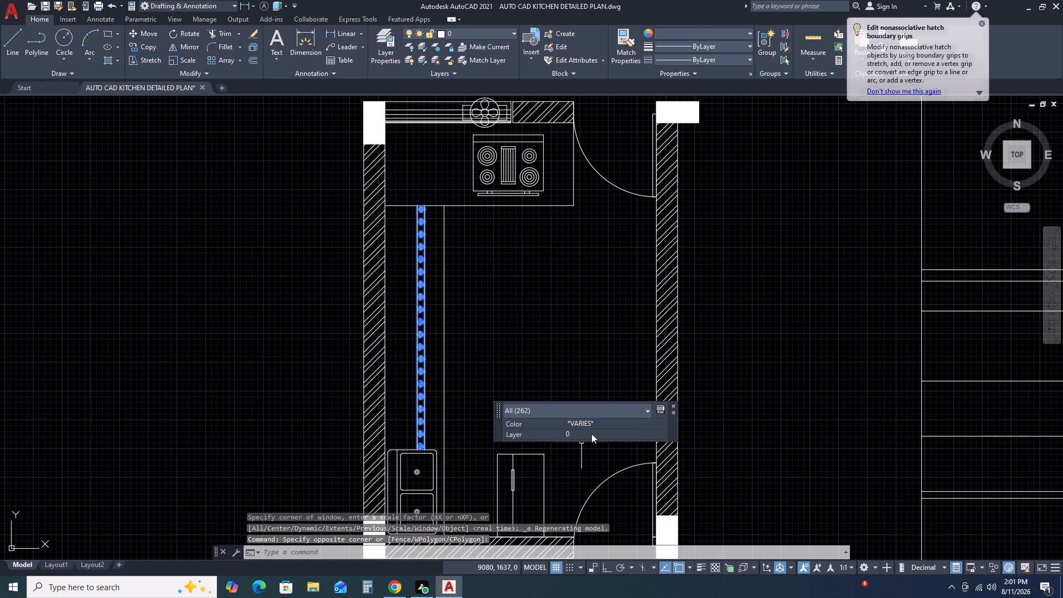
click(598, 423)
click(598, 423)
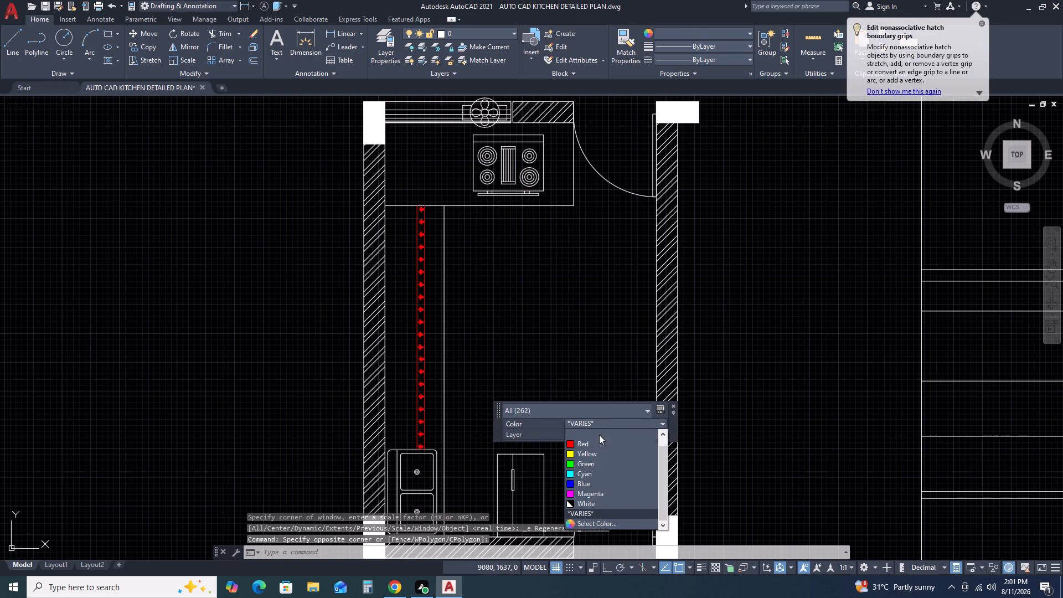
click(590, 506)
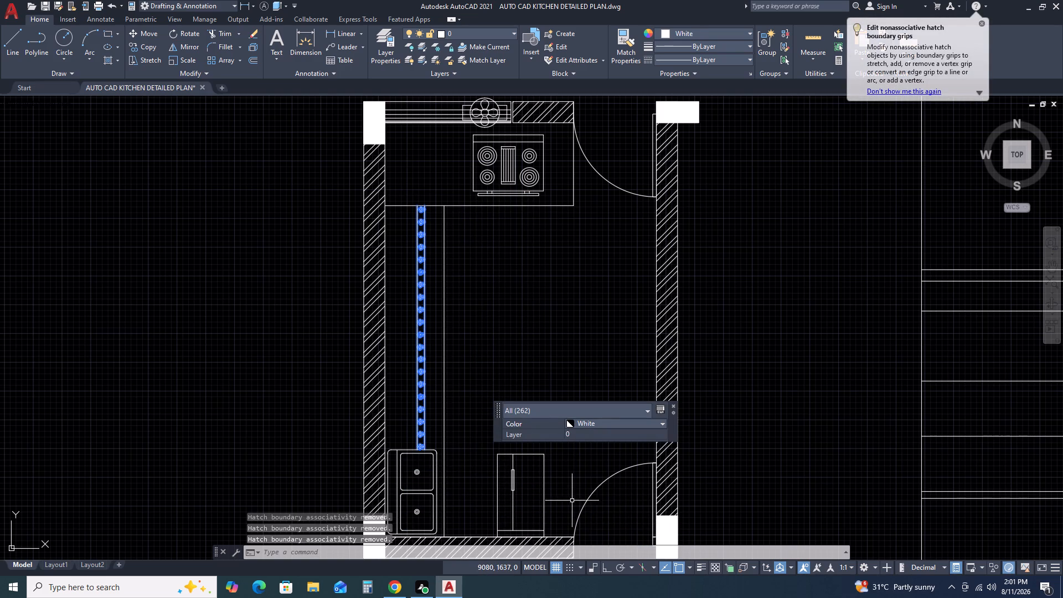
key(Escape)
Fill the unfilled upper petal of the second open flower on the counter strip with a solid hatch in ByLayer colour.
scroll(419, 398, up, 3)
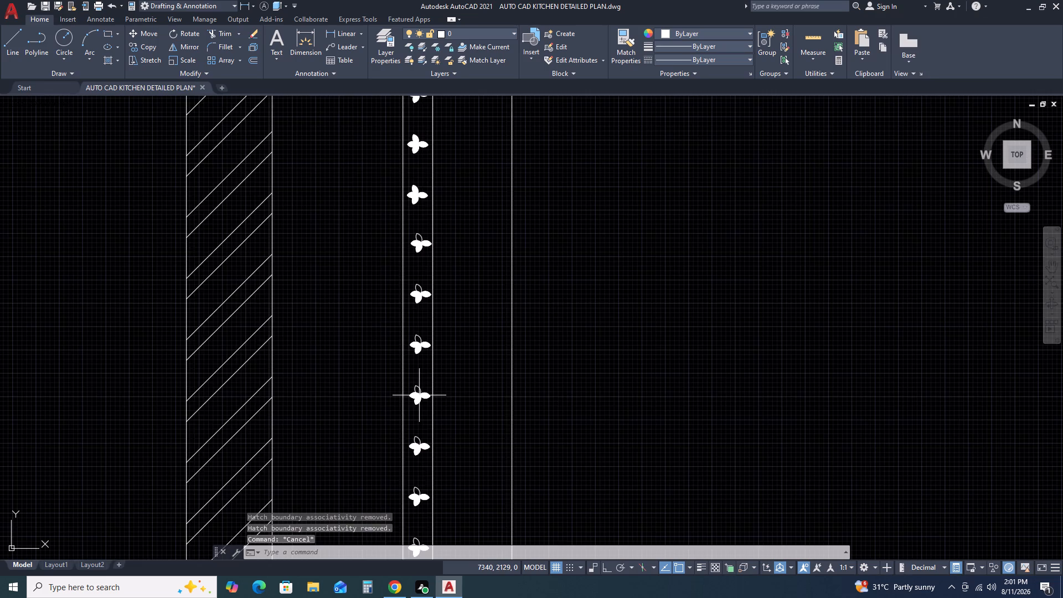
scroll(419, 395, up, 2)
scroll(420, 394, down, 4)
scroll(411, 350, up, 2)
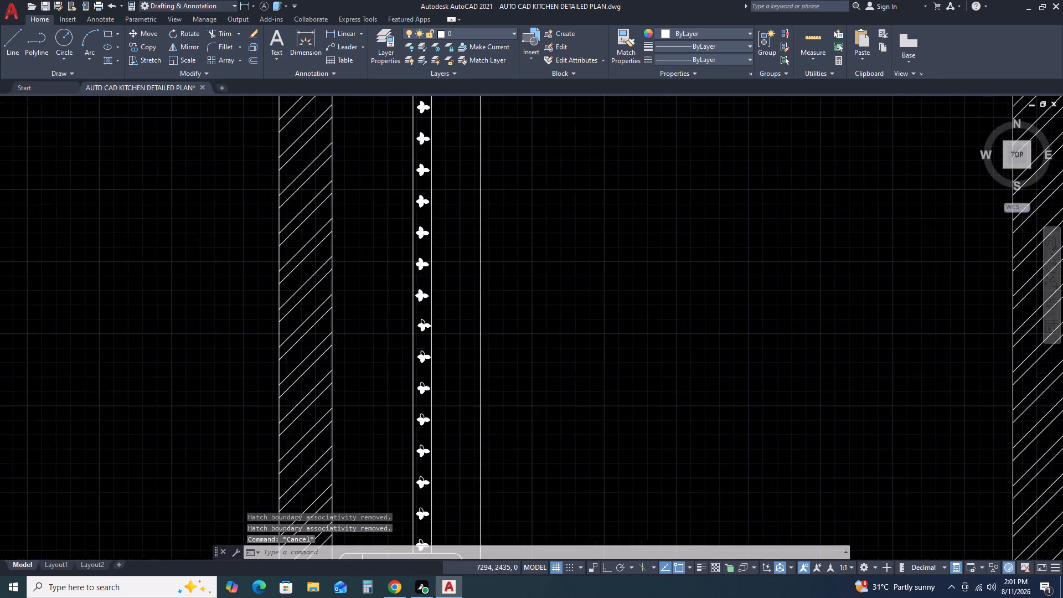
scroll(424, 346, up, 5)
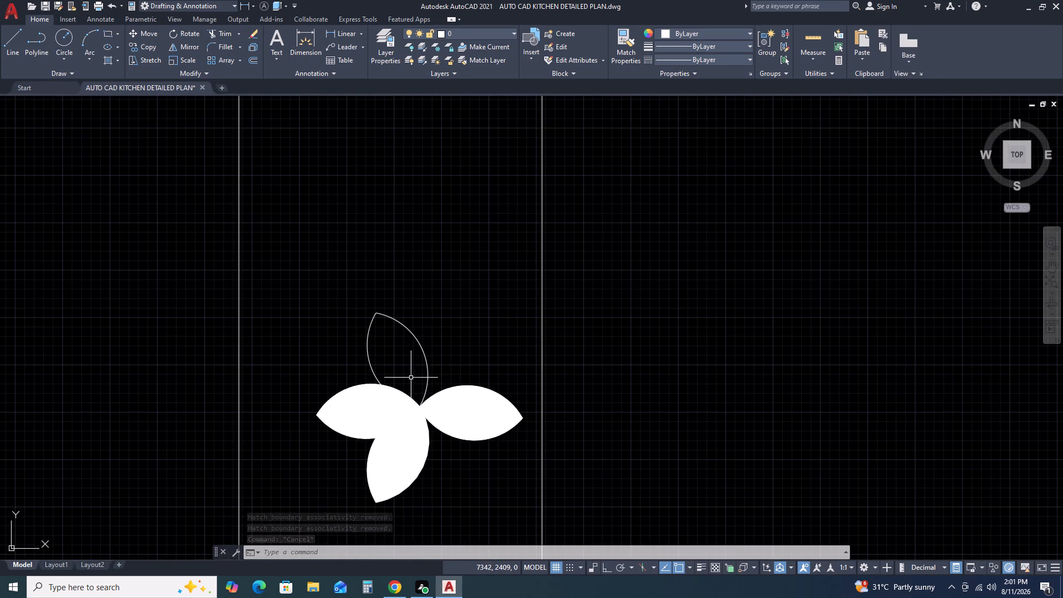
text(H)
key(space)
click(411, 378)
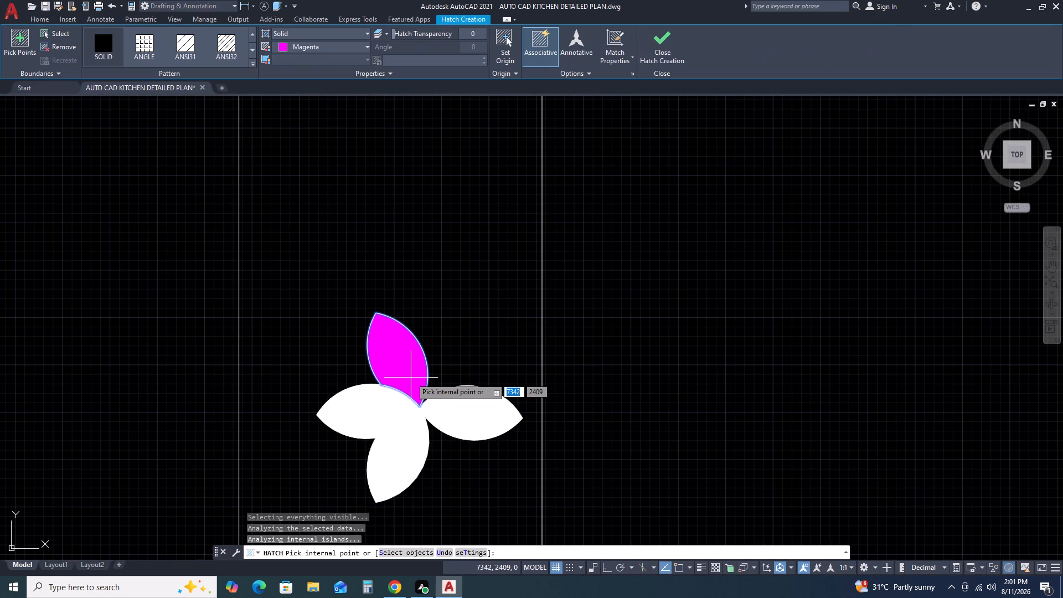
click(326, 51)
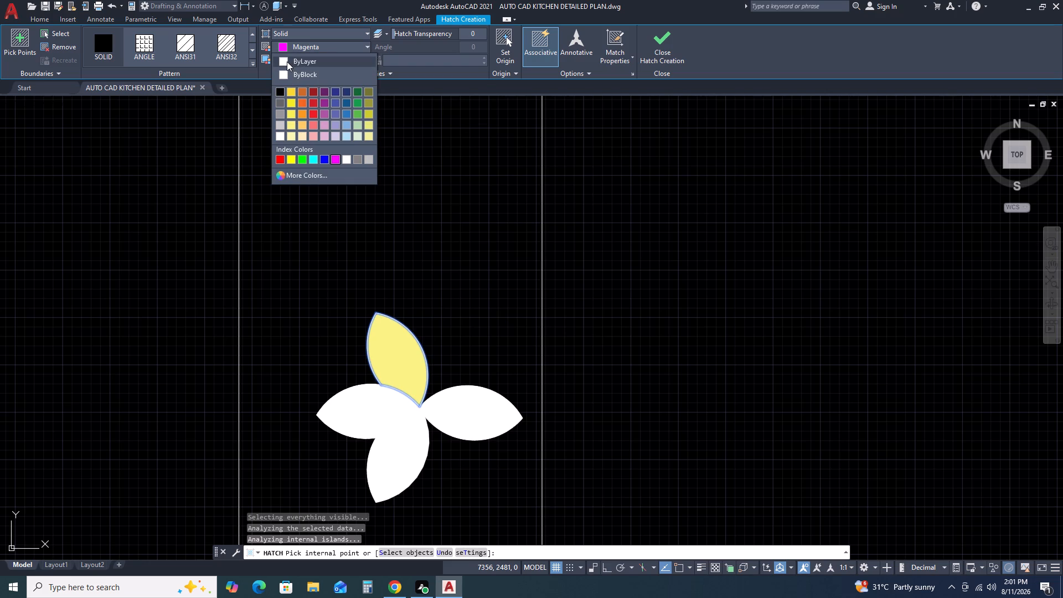
click(283, 64)
key(Escape)
scroll(395, 236, down, 3)
key(Escape)
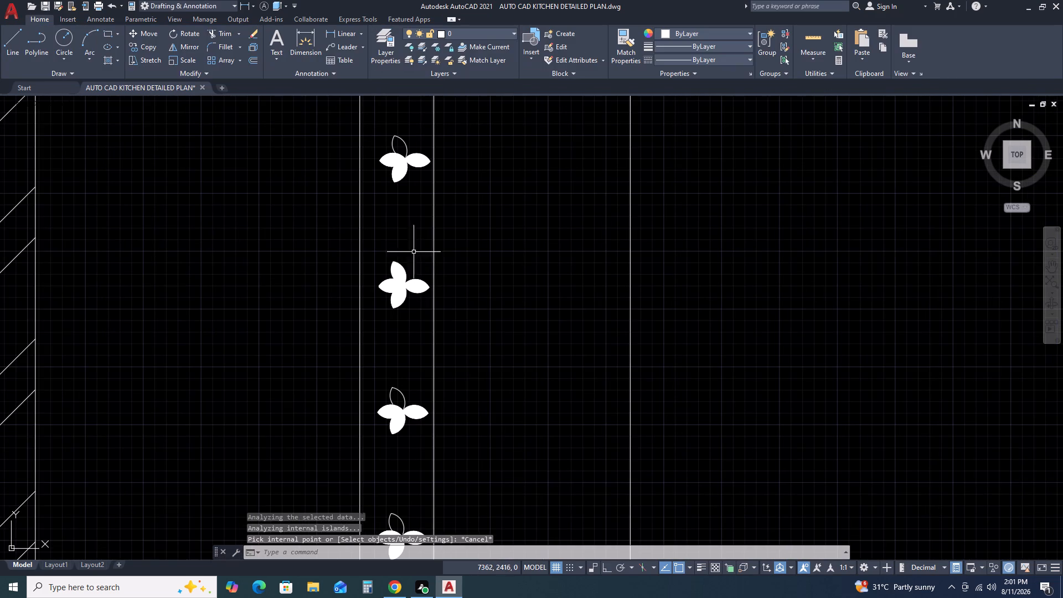
Hatch the empty upper petals of four more flowers on the strip, one above and three below the filled one, with solid ByLayer.
text(H)
key(space)
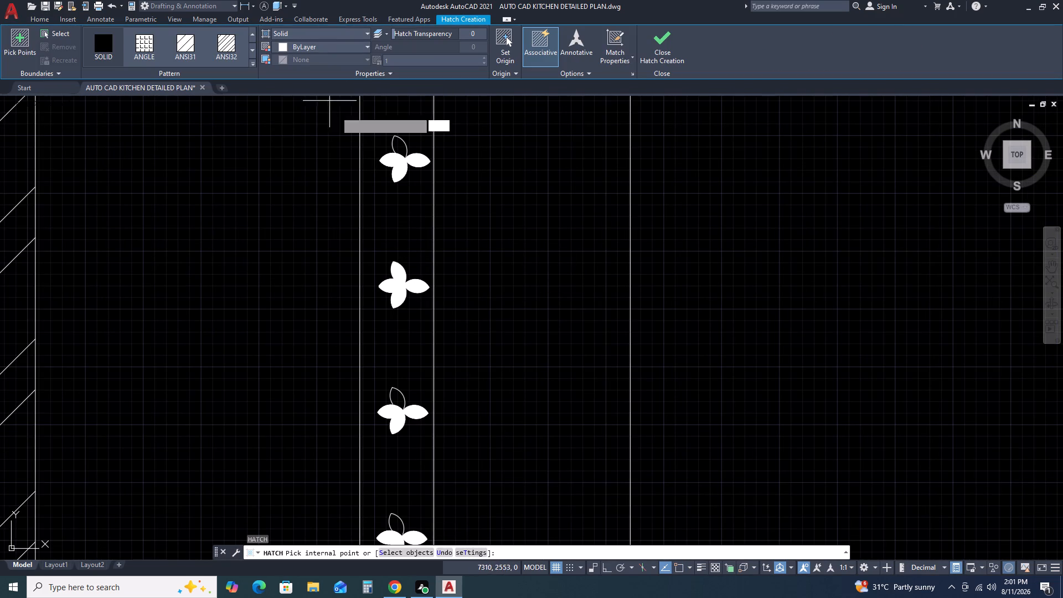
click(395, 144)
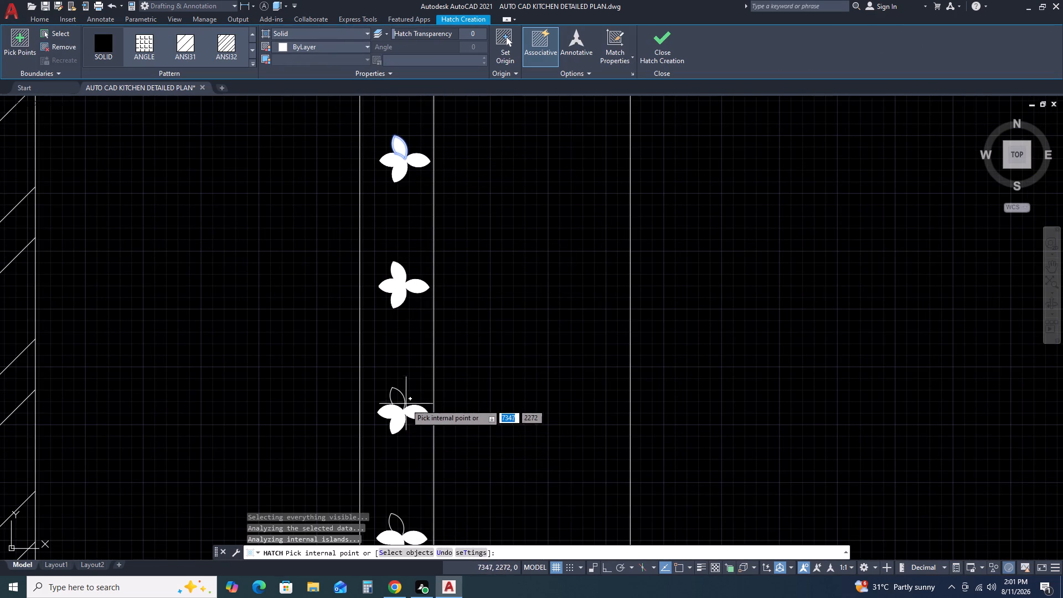
click(398, 391)
click(397, 528)
scroll(430, 420, down, 2)
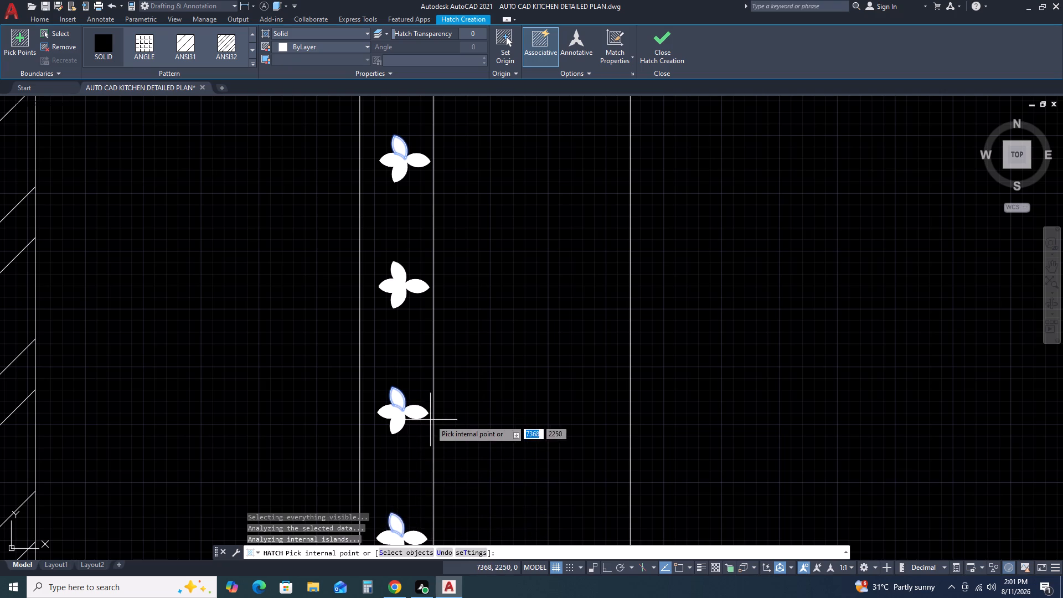
scroll(430, 420, down, 3)
scroll(420, 478, up, 4)
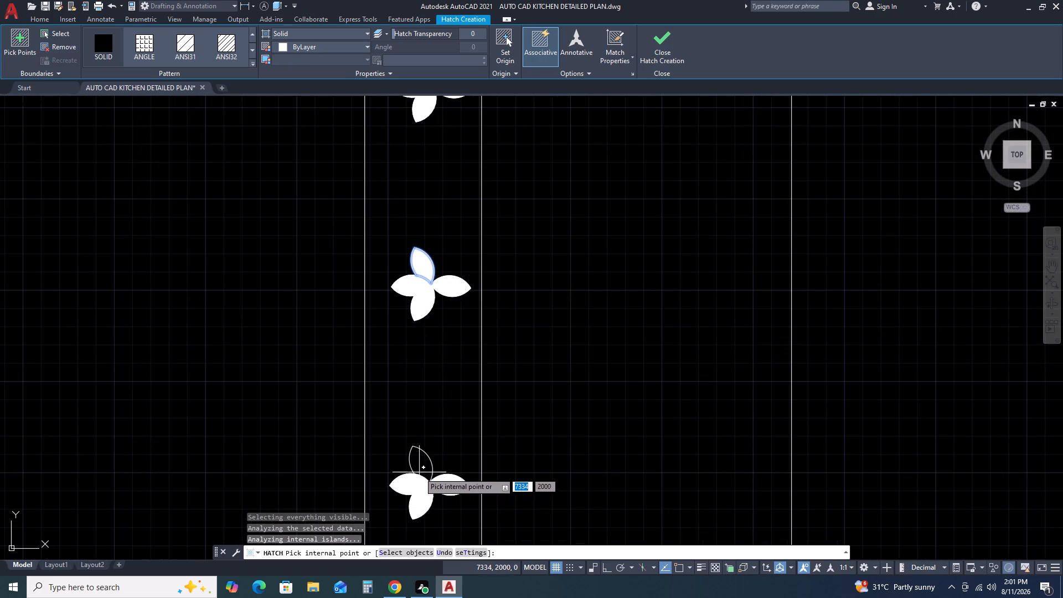
click(423, 465)
Hatch the empty upper petals of the last three flowers above the sink with solid ByLayer and finish the hatch after checking the strip.
scroll(436, 392, down, 5)
middle_drag(448, 432, 455, 255)
scroll(439, 294, up, 3)
click(445, 251)
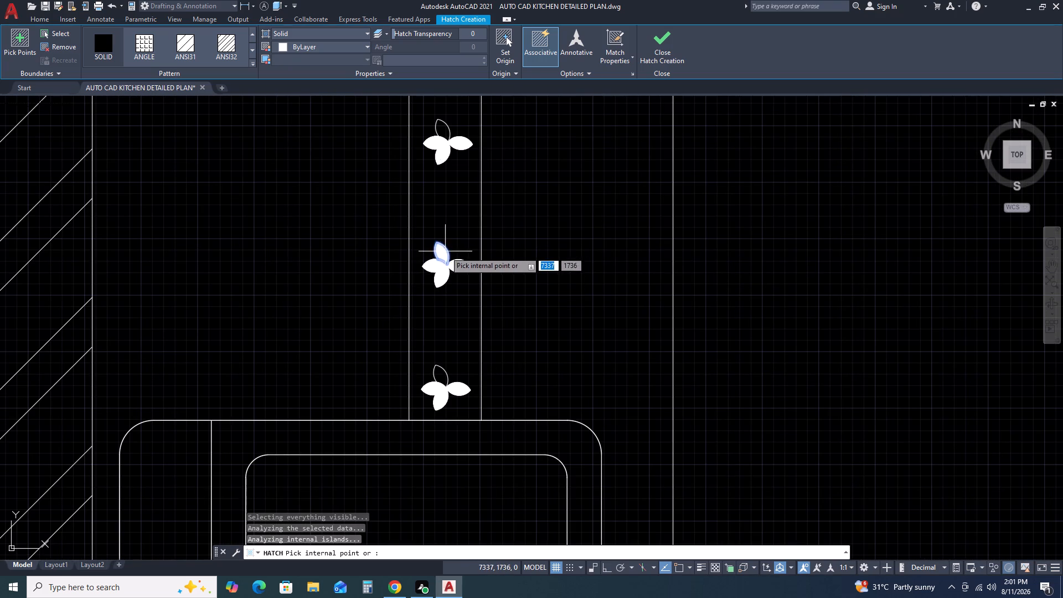
click(443, 130)
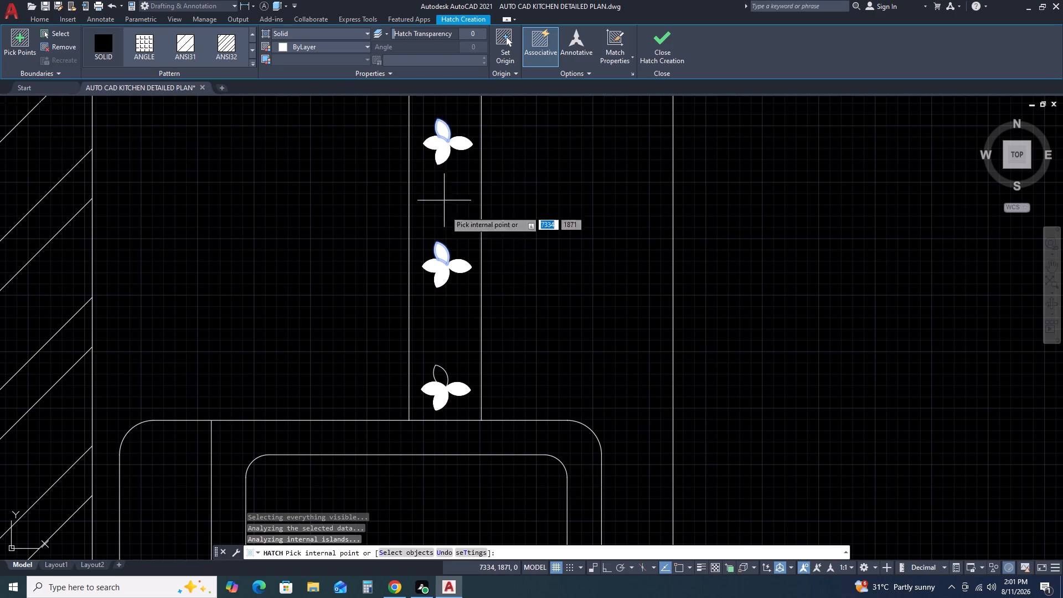
click(443, 374)
scroll(461, 371, down, 5)
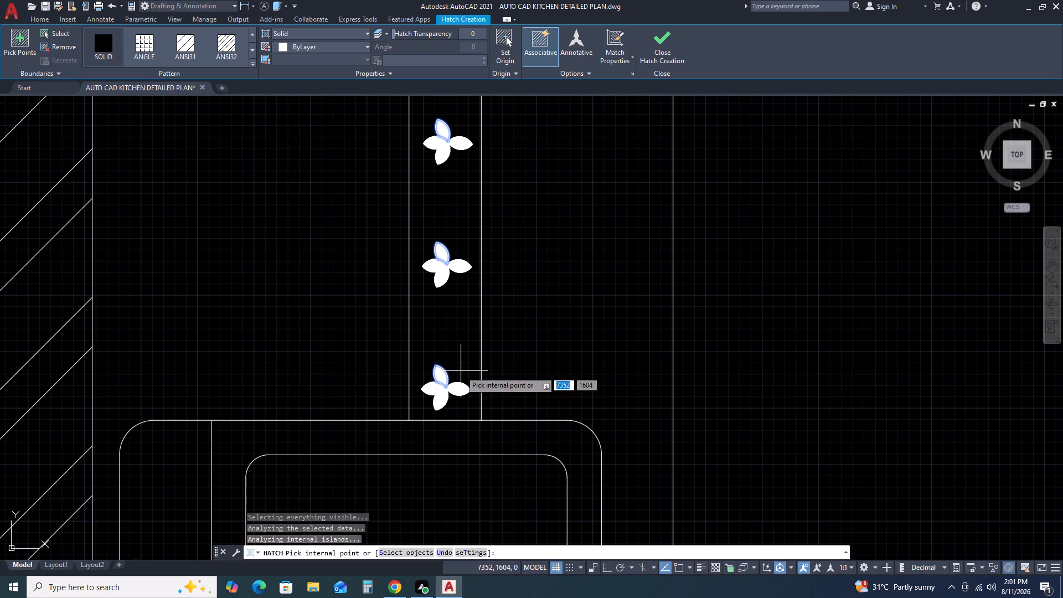
scroll(501, 318, down, 3)
middle_drag(507, 286, 555, 573)
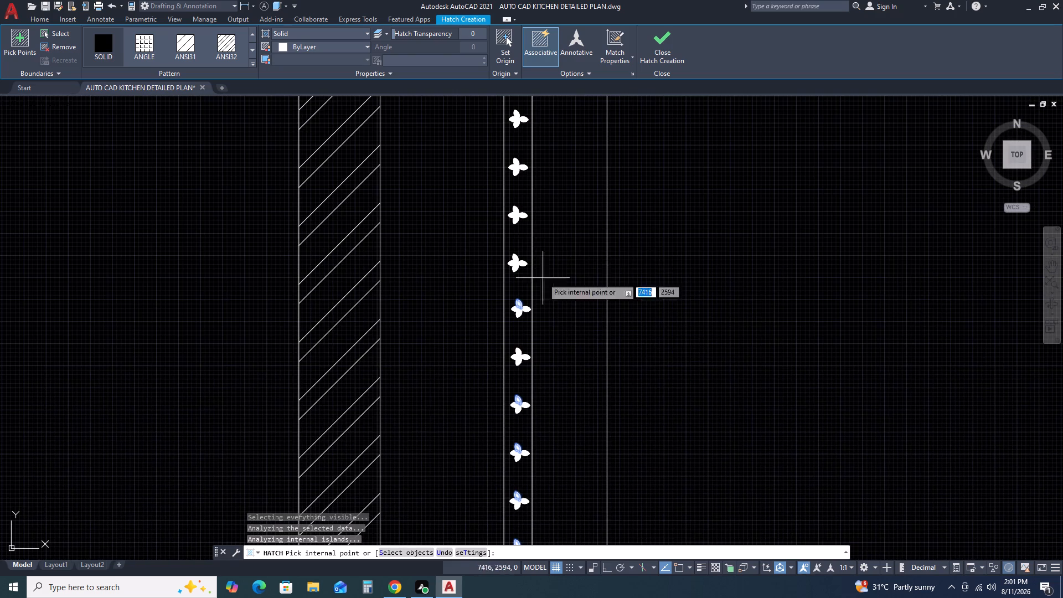
middle_drag(521, 220, 556, 587)
middle_drag(566, 326, 541, 578)
middle_click(541, 578)
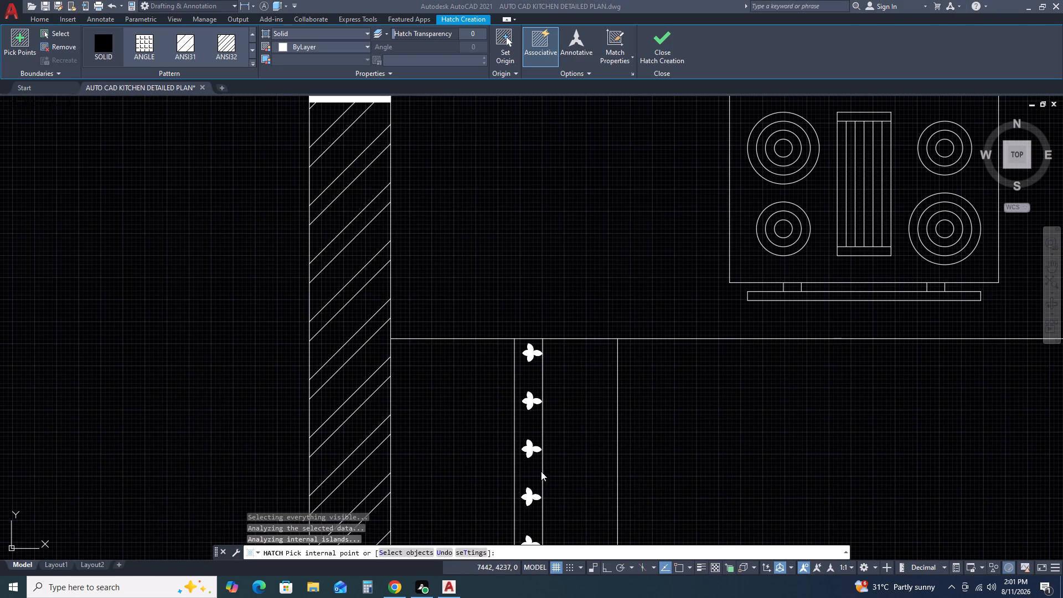
key(Escape)
key(Escape)
key(Escape)
key(Escape)
click(651, 54)
click(657, 61)
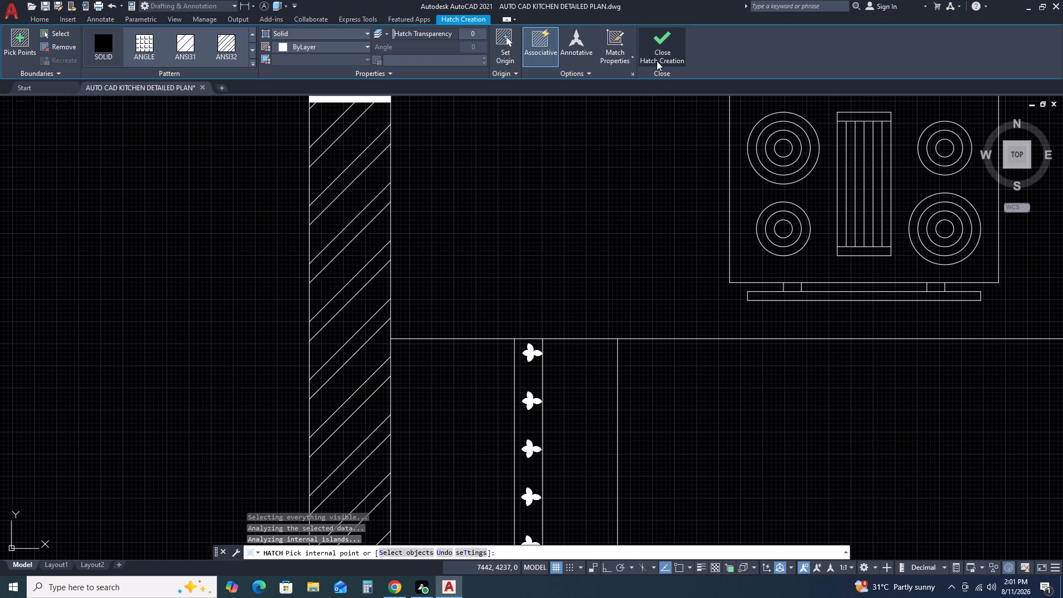
click(658, 54)
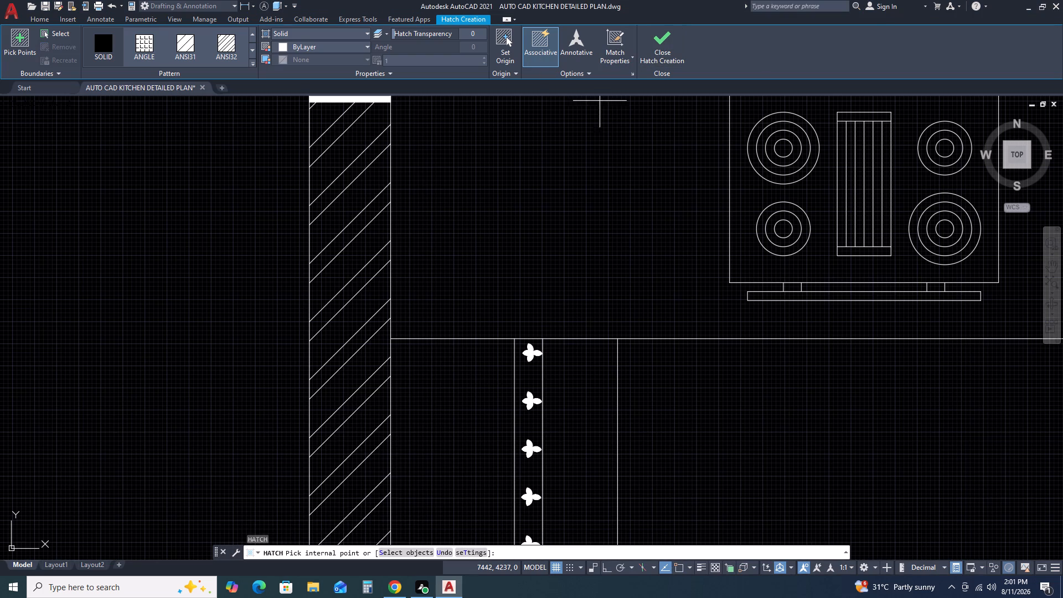
click(654, 55)
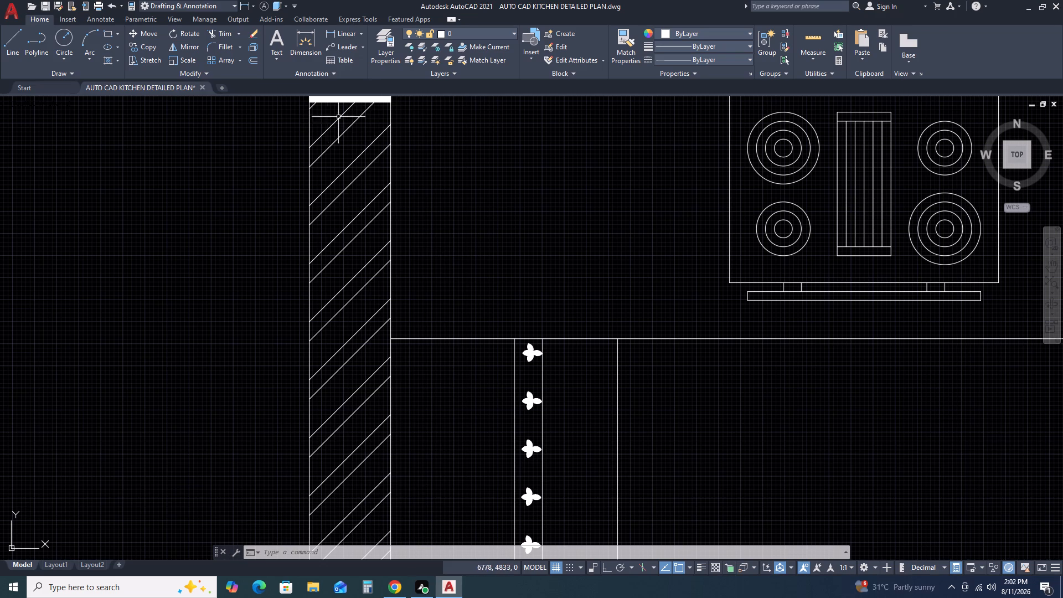
Draw a three-point arc of about 386 mm radius, bulging upward, in the empty space outside the kitchen's right wall.
scroll(435, 130, down, 3)
scroll(567, 185, down, 1)
middle_drag(688, 233, 498, 264)
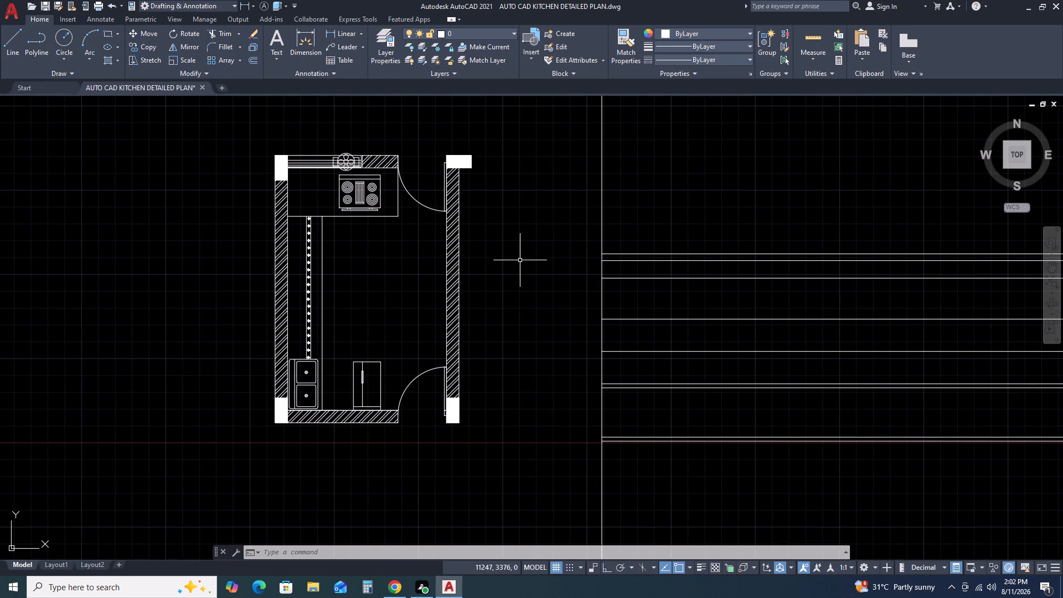
text(A)
key(space)
click(511, 256)
click(548, 252)
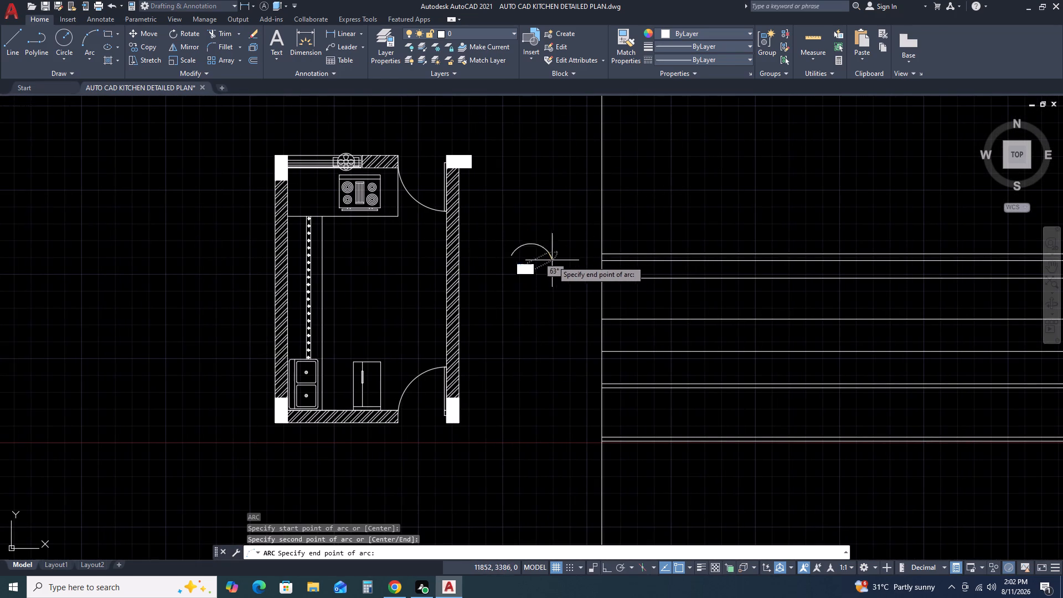
click(551, 260)
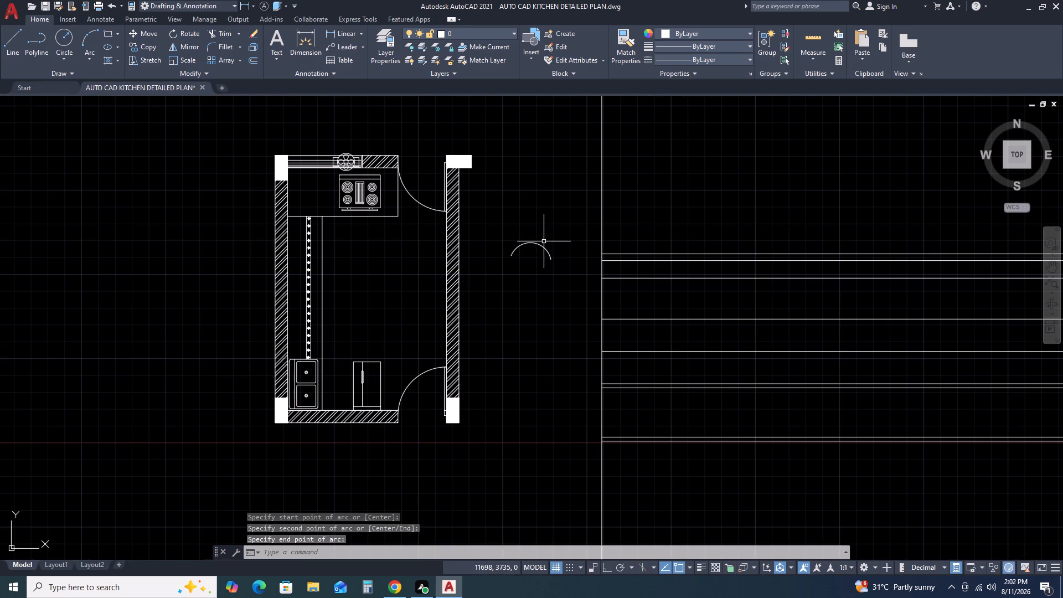
Stretch the arc's left endpoint slightly downward so it sits nearly level with the right endpoint.
click(544, 241)
click(537, 255)
scroll(513, 256, up, 2)
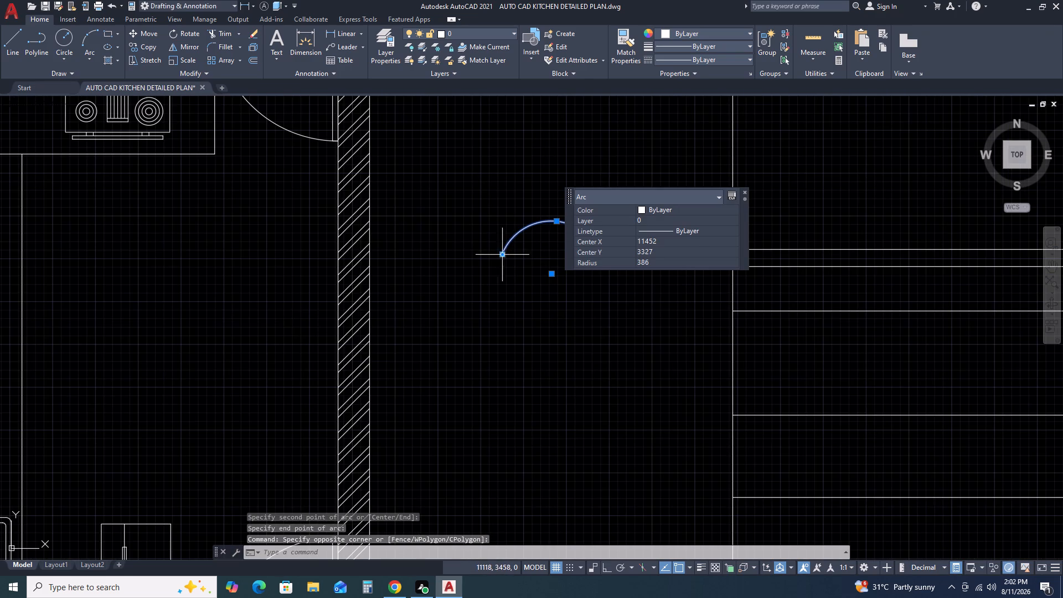
click(504, 252)
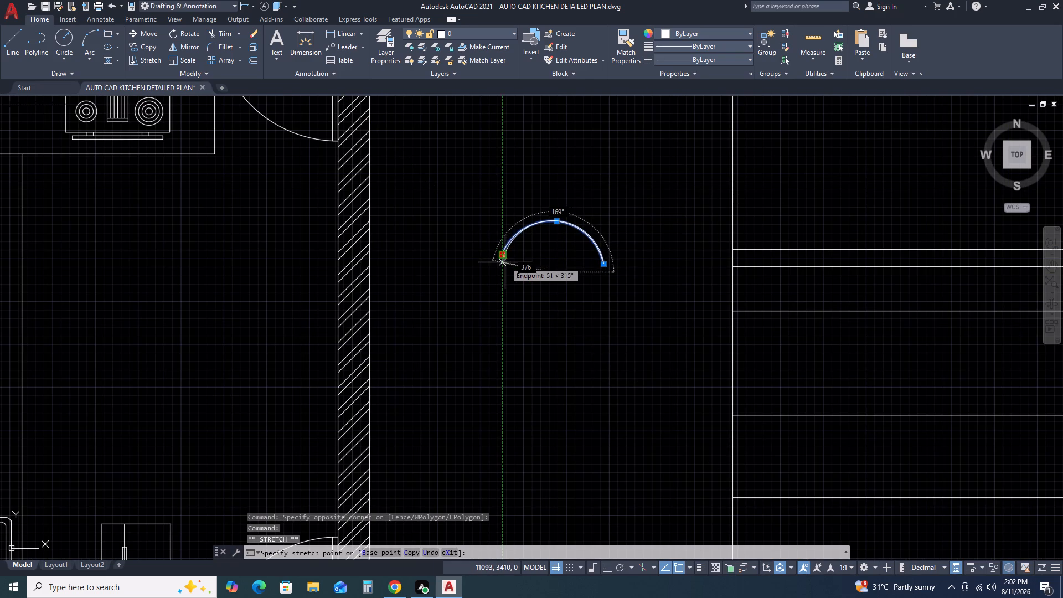
click(505, 262)
key(Escape)
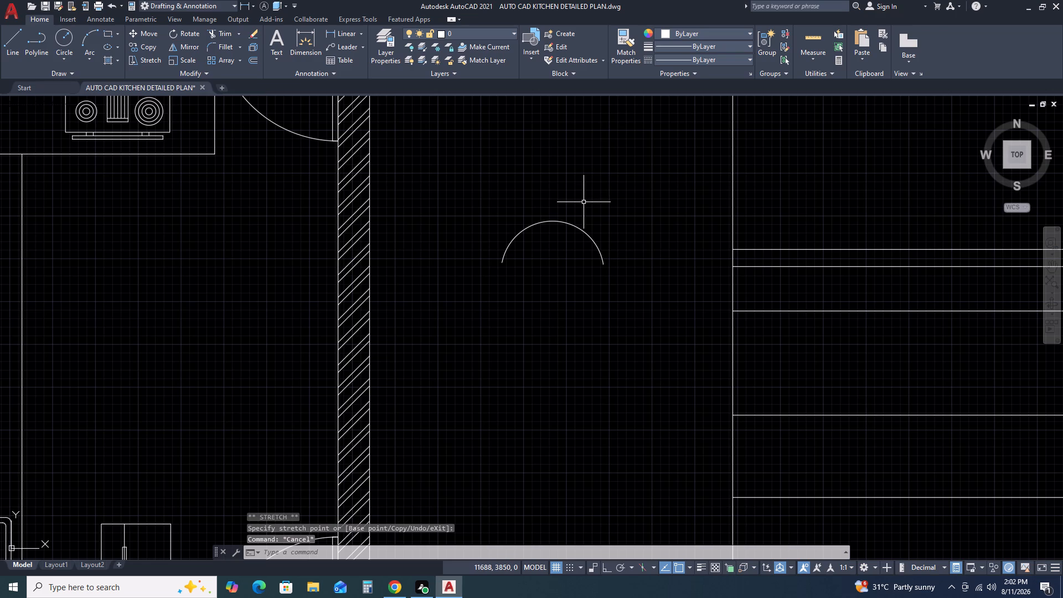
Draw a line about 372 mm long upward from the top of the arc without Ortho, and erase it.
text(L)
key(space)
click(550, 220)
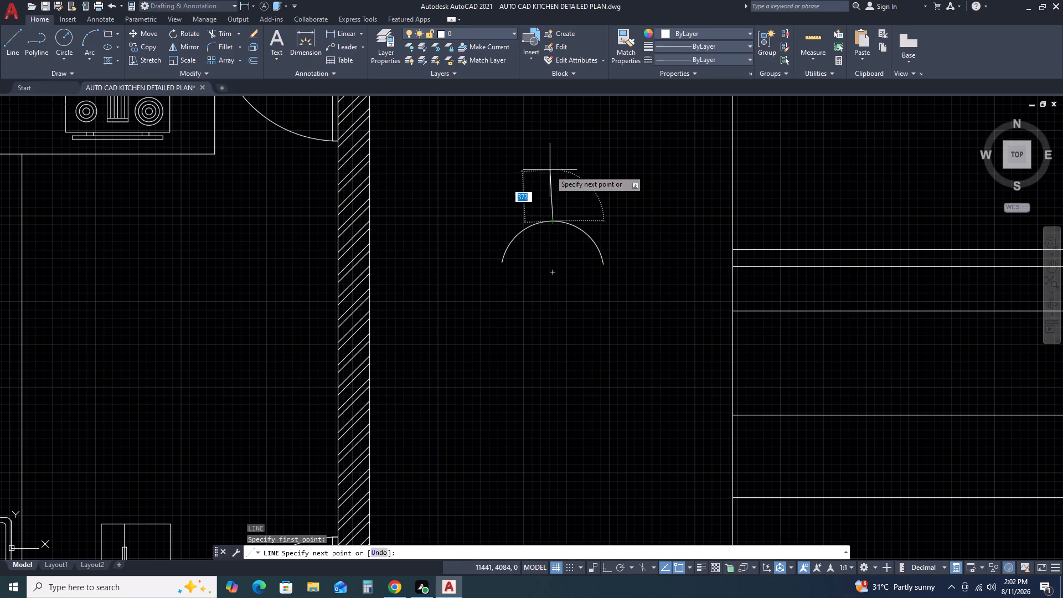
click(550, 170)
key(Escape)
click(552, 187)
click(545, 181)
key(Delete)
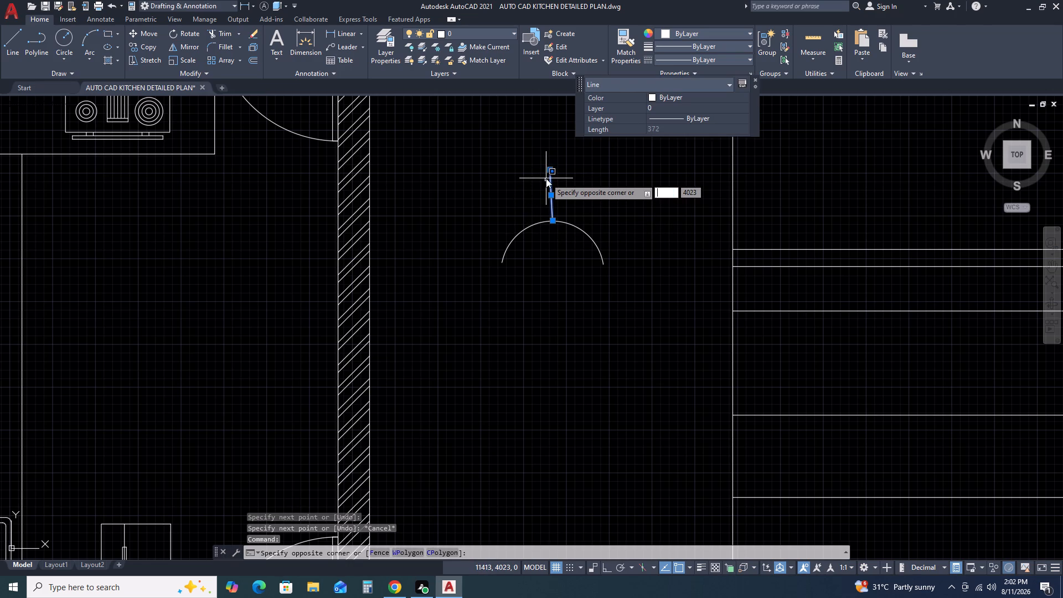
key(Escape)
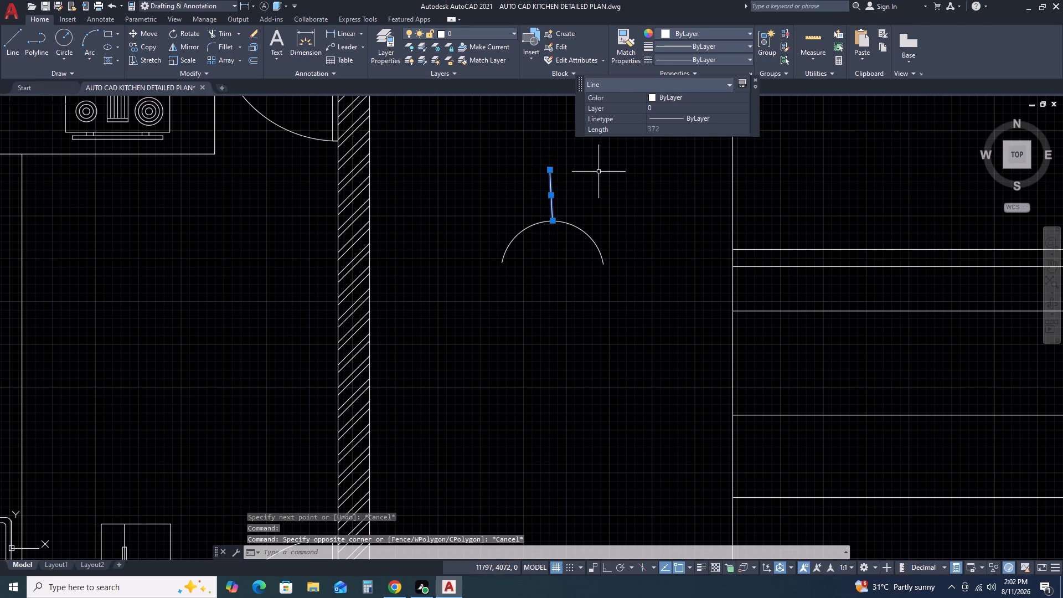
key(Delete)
Draw a vertical line about 469 mm long upward from the top of the arc, with Ortho on.
text(L)
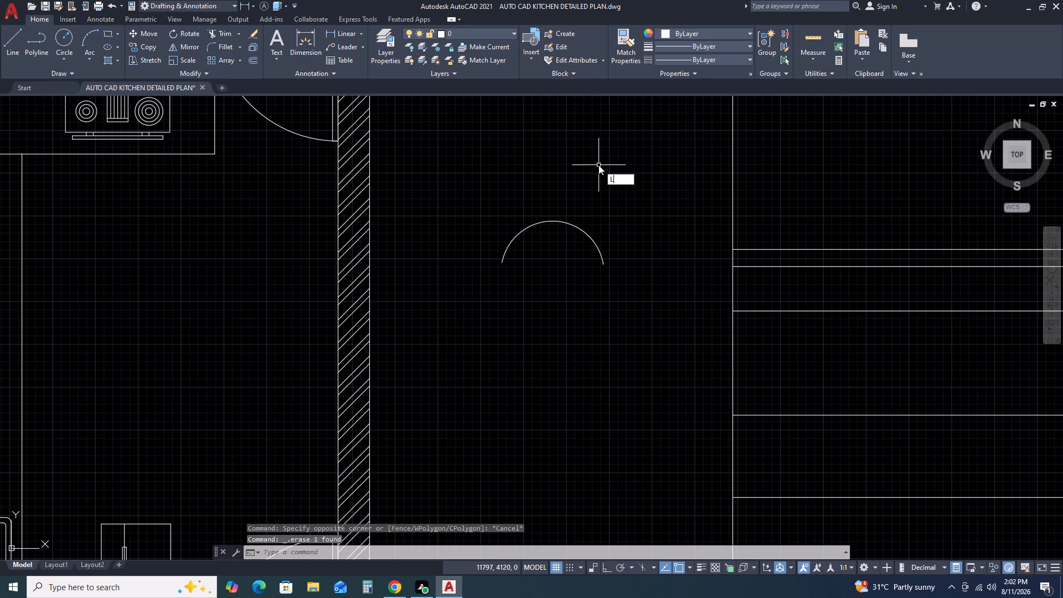
key(space)
drag(553, 219, 551, 209)
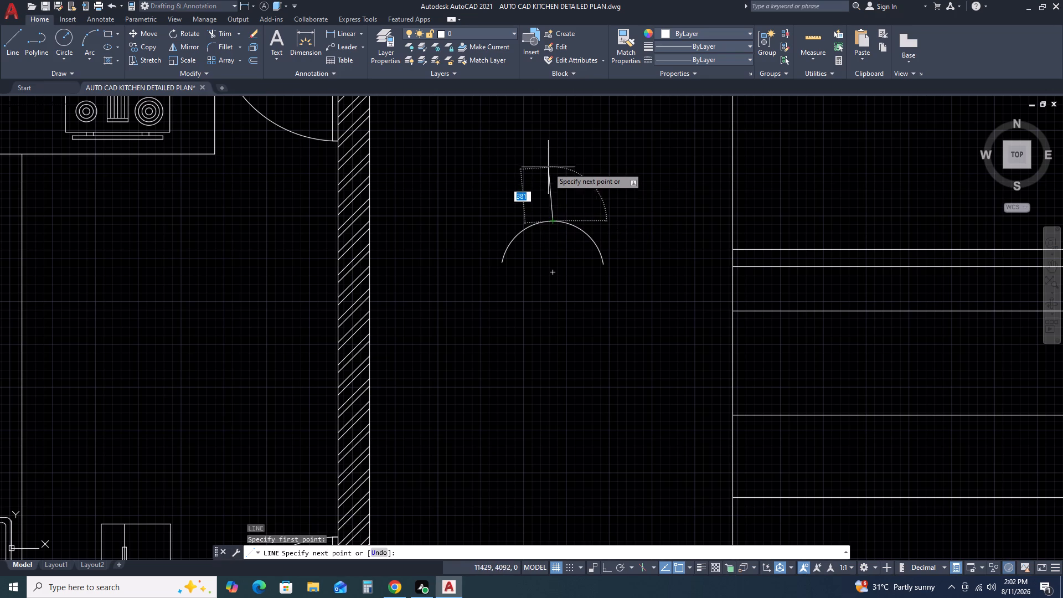
key(F8)
click(554, 157)
key(Escape)
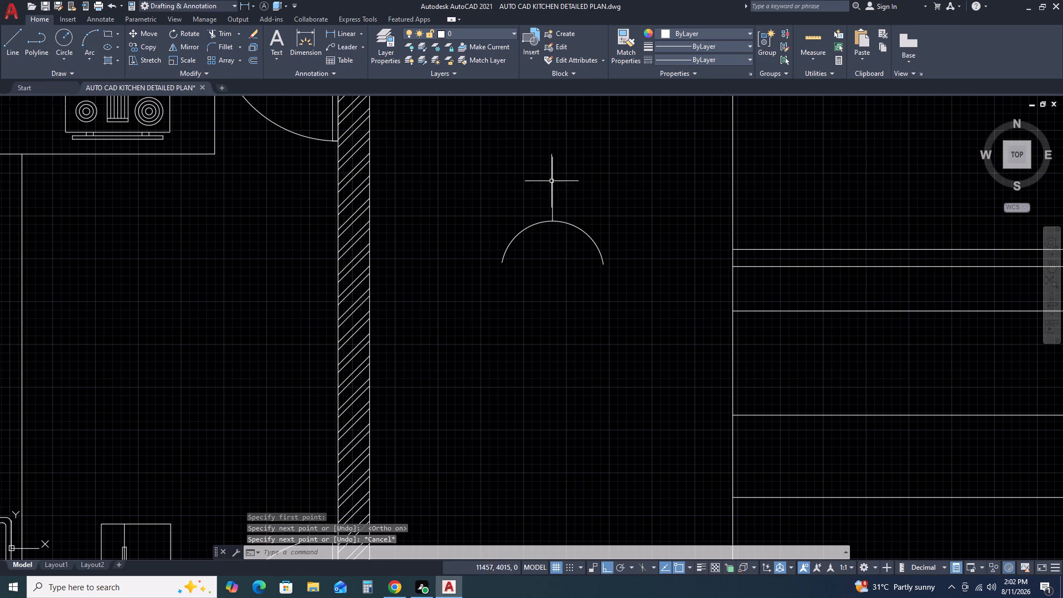
Shorten the vertical line above the arc to about 376 mm by stretching its upper endpoint down.
scroll(558, 199, down, 3)
scroll(556, 193, up, 2)
click(564, 194)
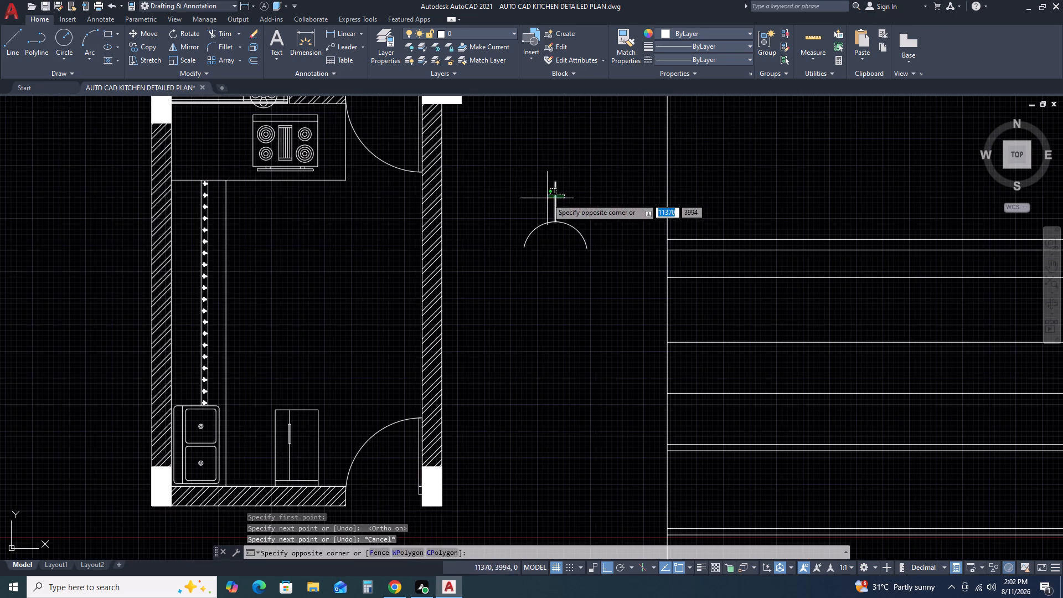
click(547, 198)
scroll(551, 191, up, 3)
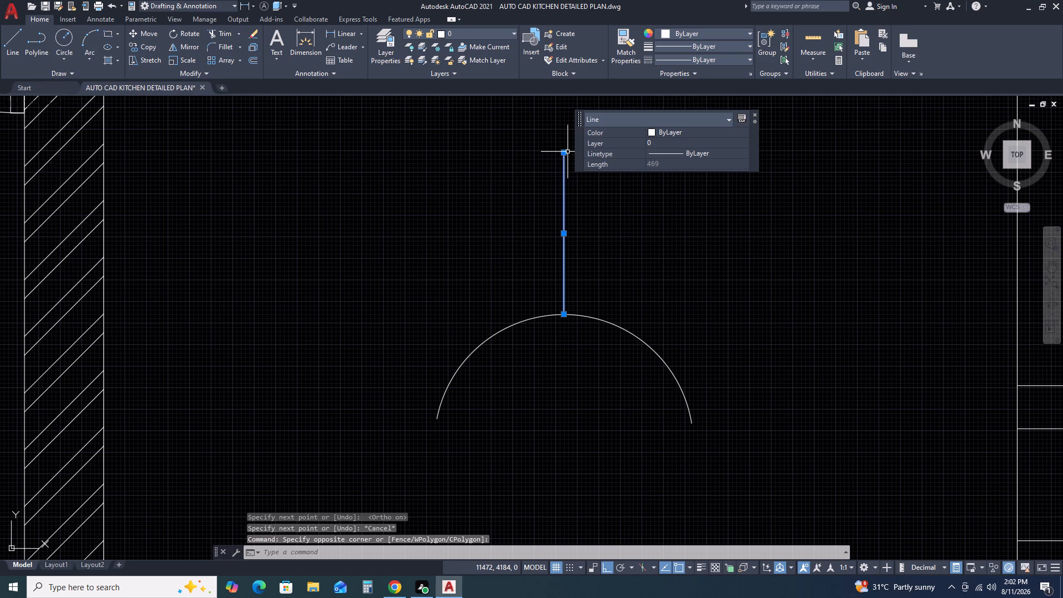
click(564, 154)
click(561, 185)
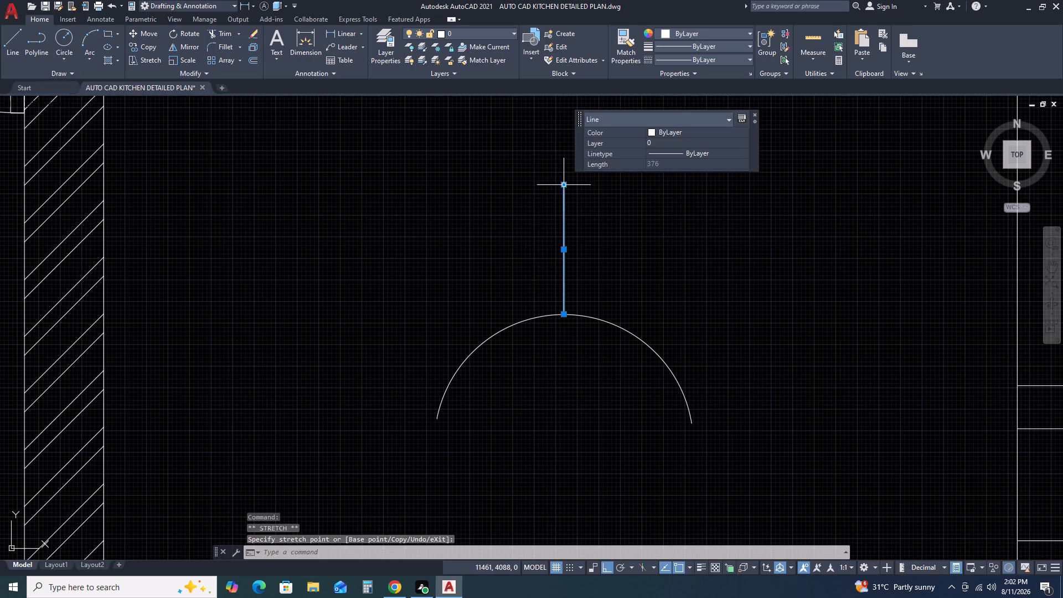
Narrow the arc to a radius of about 304 mm by stretching its right and left endpoints inward.
key(Escape)
click(610, 325)
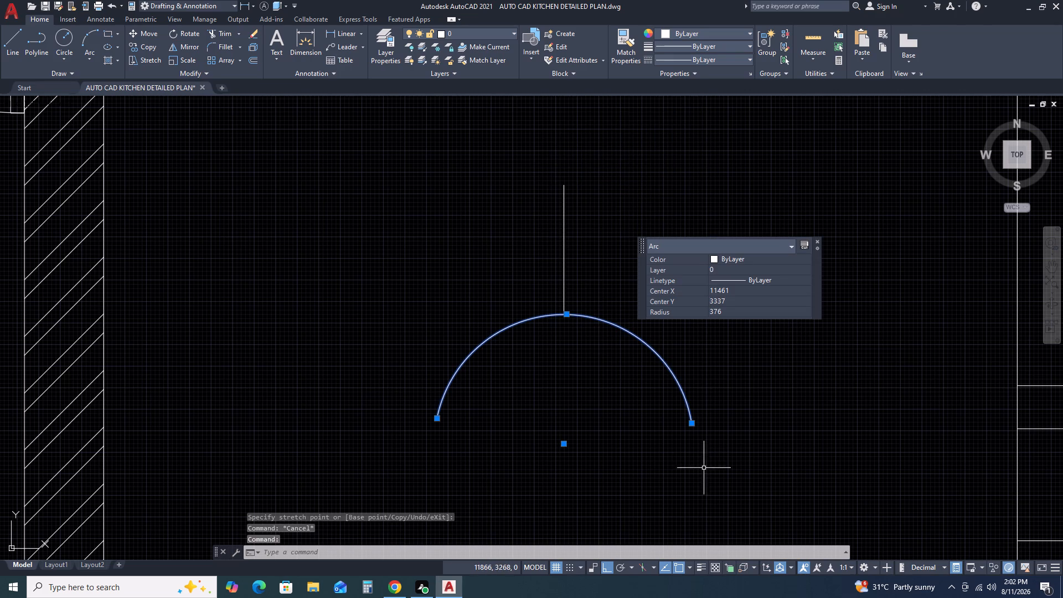
click(690, 423)
click(676, 411)
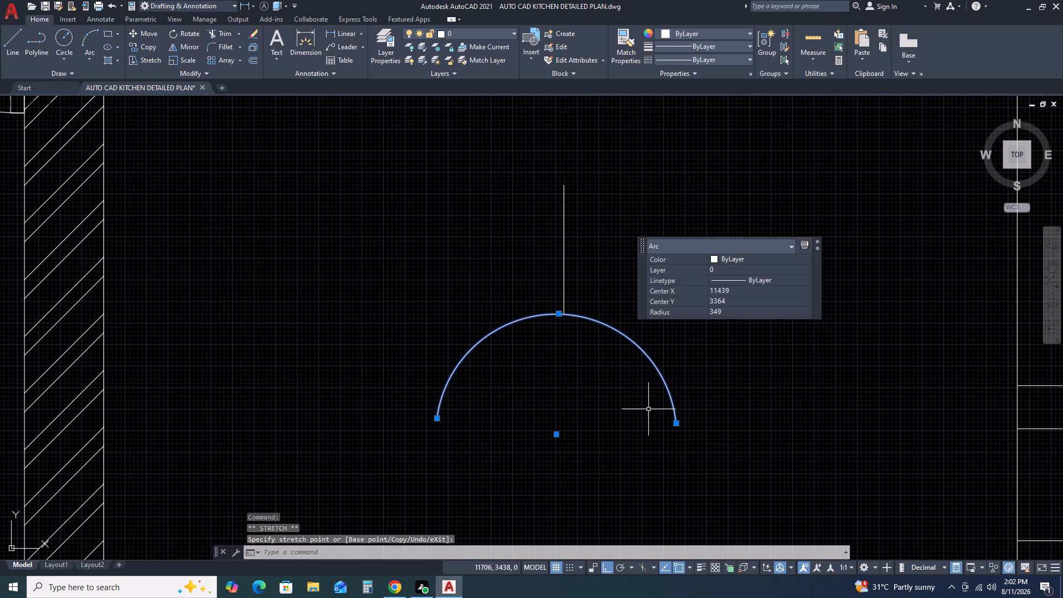
click(437, 419)
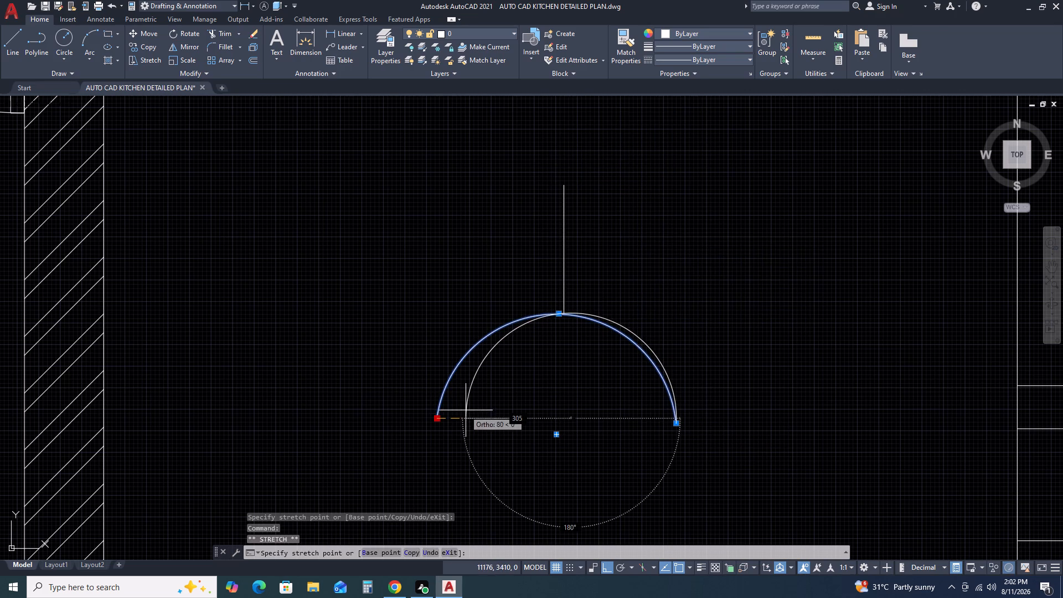
click(466, 410)
Move the vertical line sideways so its lower endpoint sits on the top midpoint of the narrowed arc.
click(571, 281)
click(539, 272)
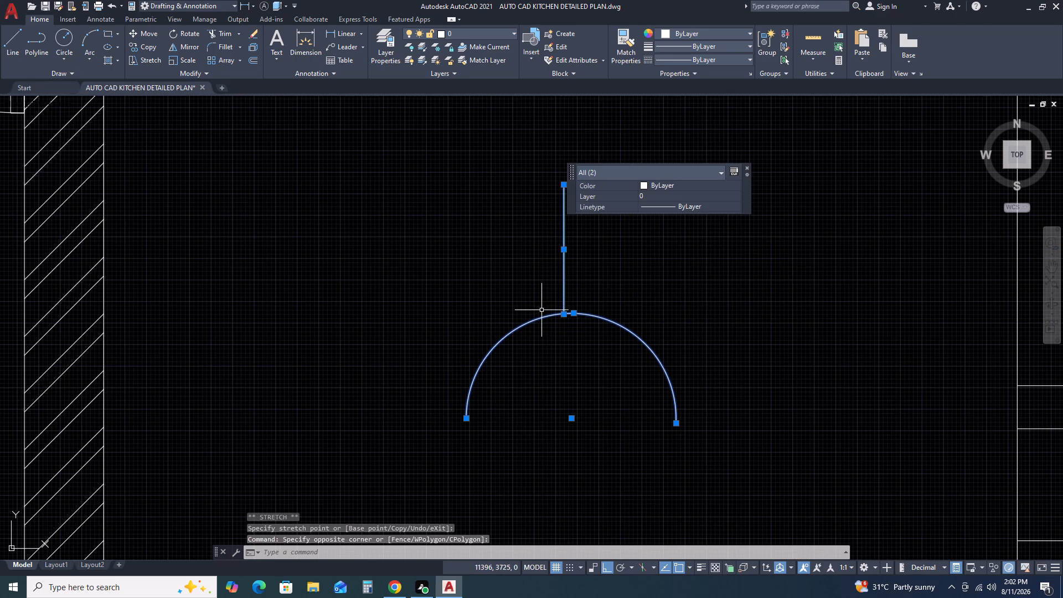
key(Escape)
click(569, 285)
click(555, 266)
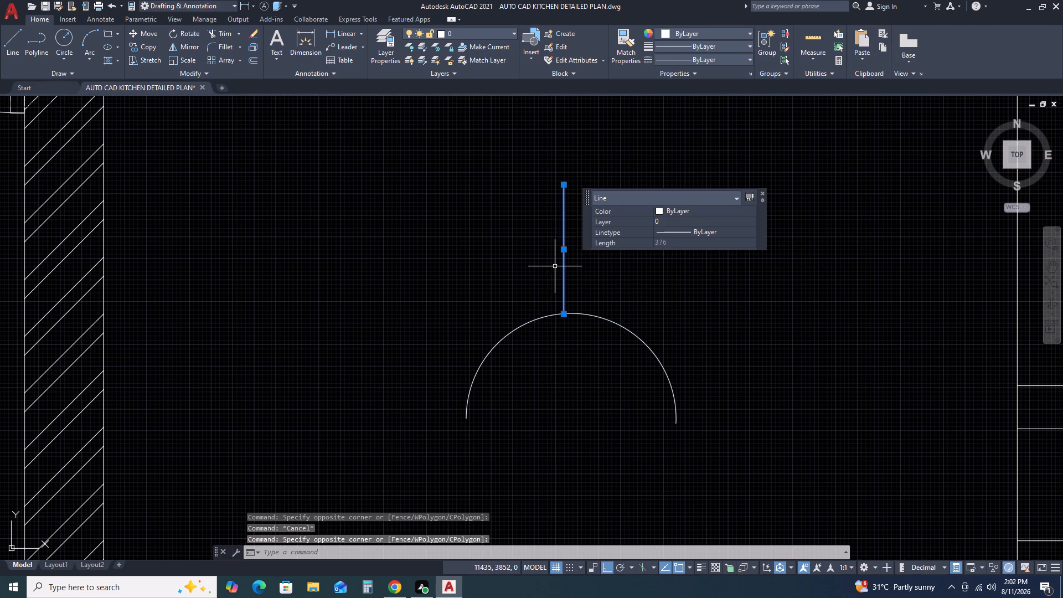
text(M)
key(space)
scroll(565, 310, up, 3)
click(557, 326)
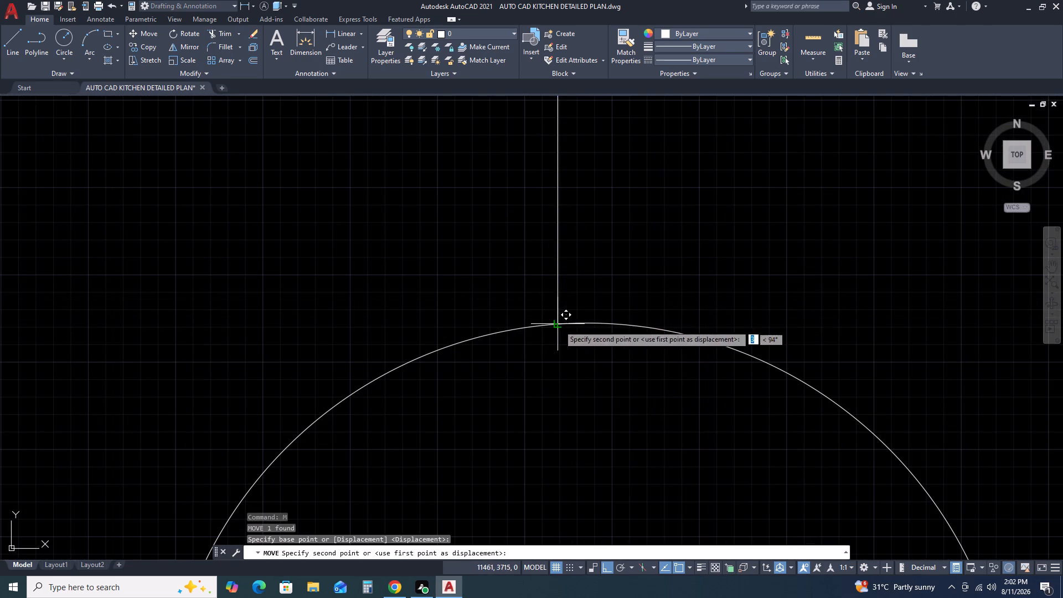
click(597, 322)
key(Escape)
scroll(628, 263, down, 2)
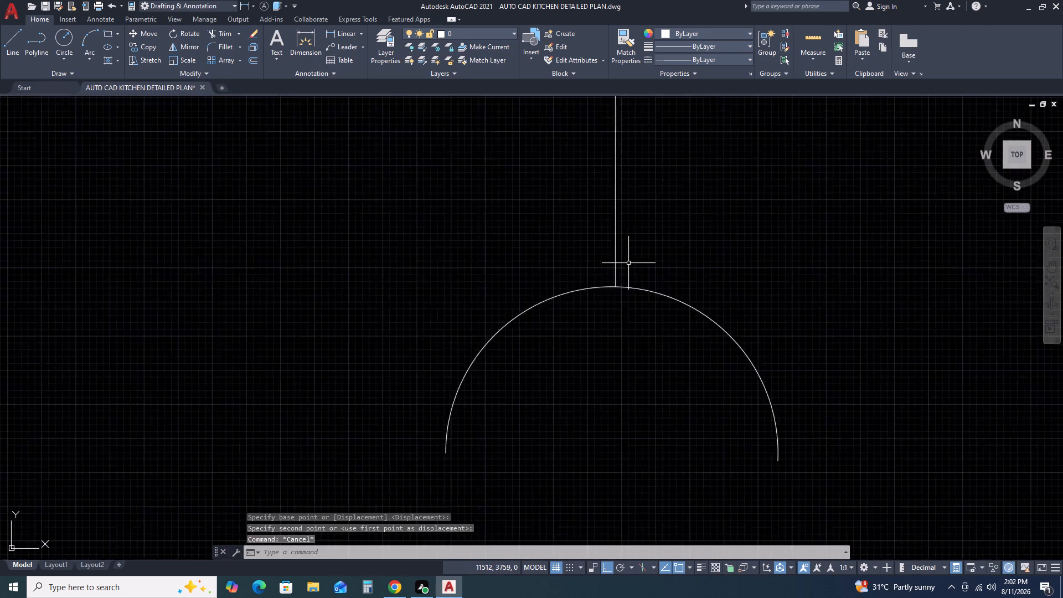
Copy the arc about 51 mm upward to make a second, outer arc.
scroll(628, 263, down, 1)
scroll(676, 267, down, 2)
middle_drag(688, 283, 662, 265)
scroll(687, 259, down, 4)
scroll(701, 274, up, 3)
click(687, 270)
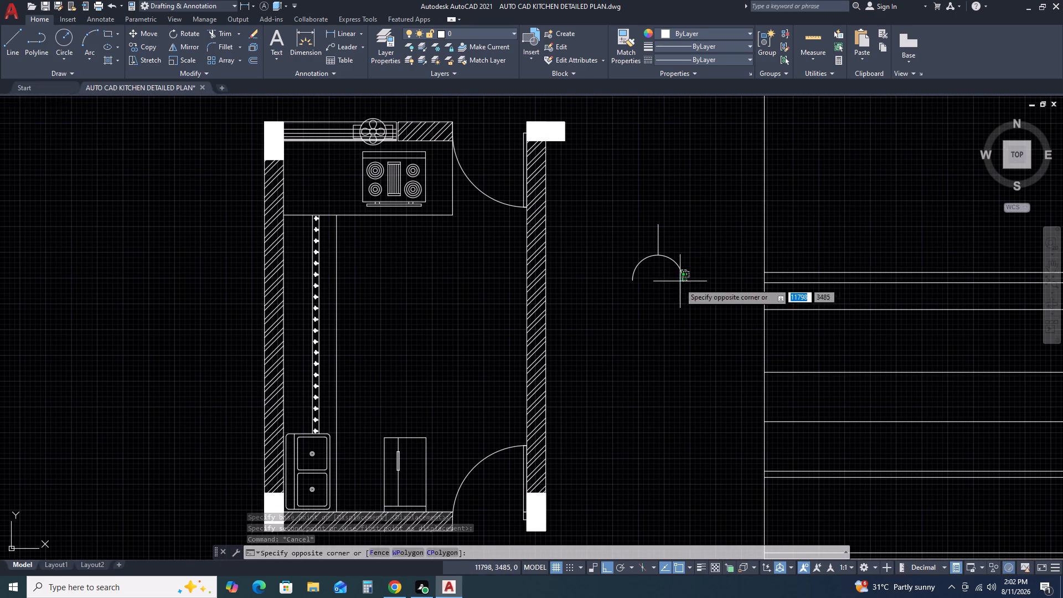
click(677, 291)
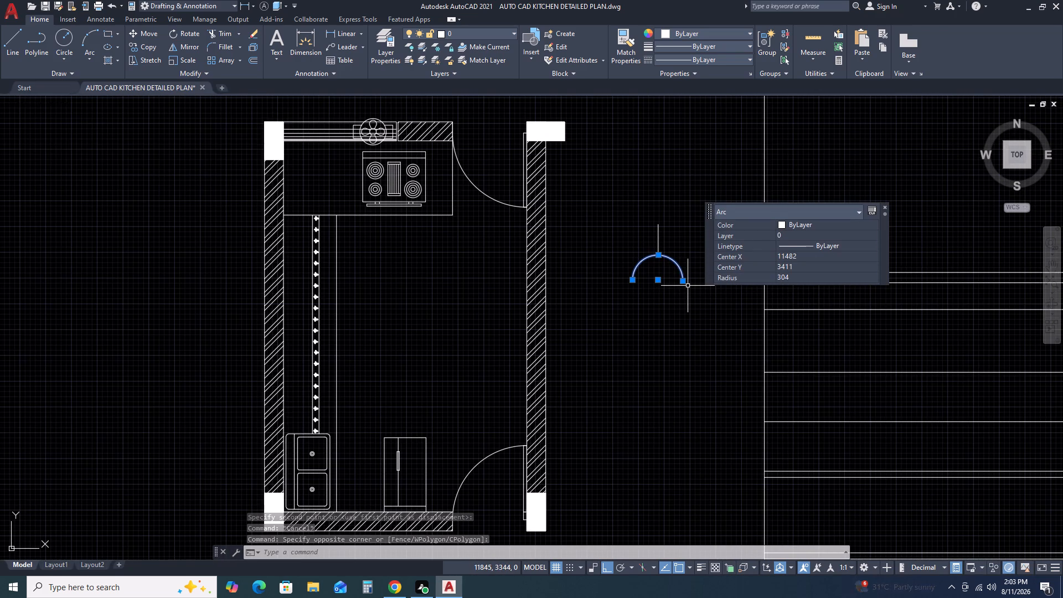
key(c)
key(o)
key(space)
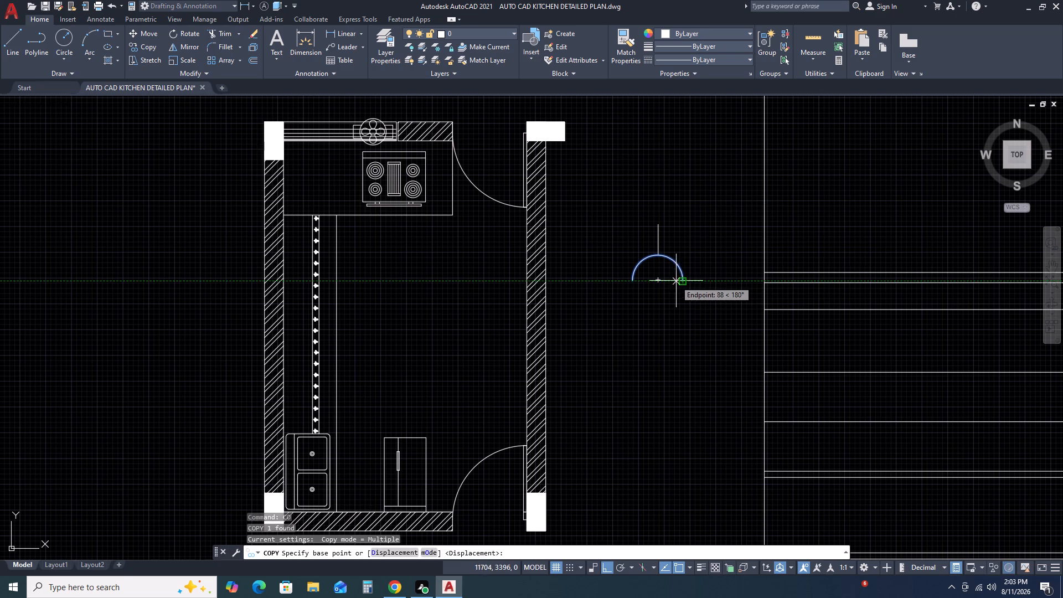
scroll(678, 281, up, 3)
click(688, 279)
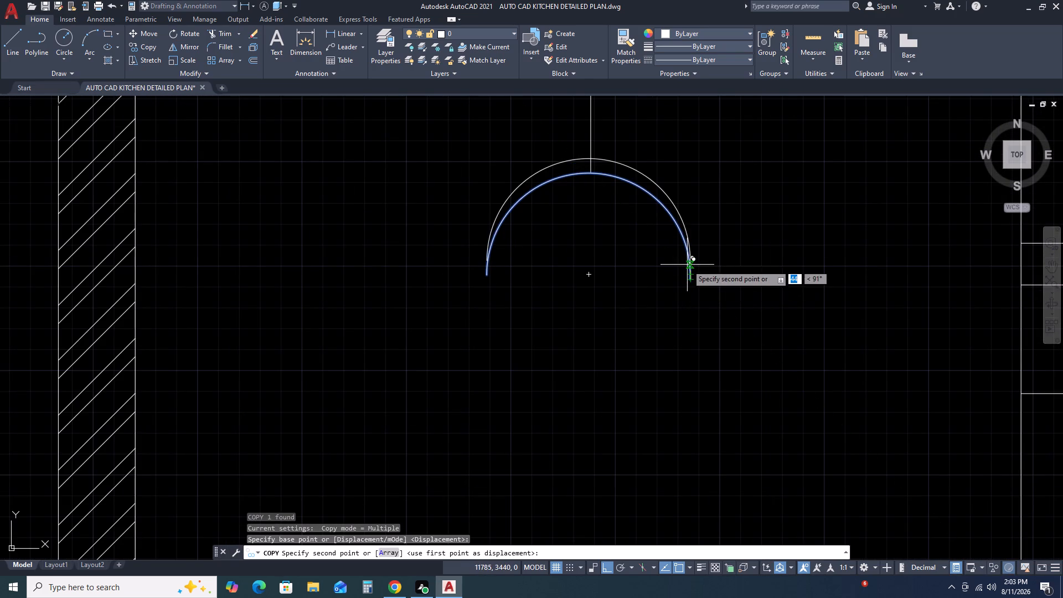
click(687, 263)
scroll(674, 266, down, 1)
key(Escape)
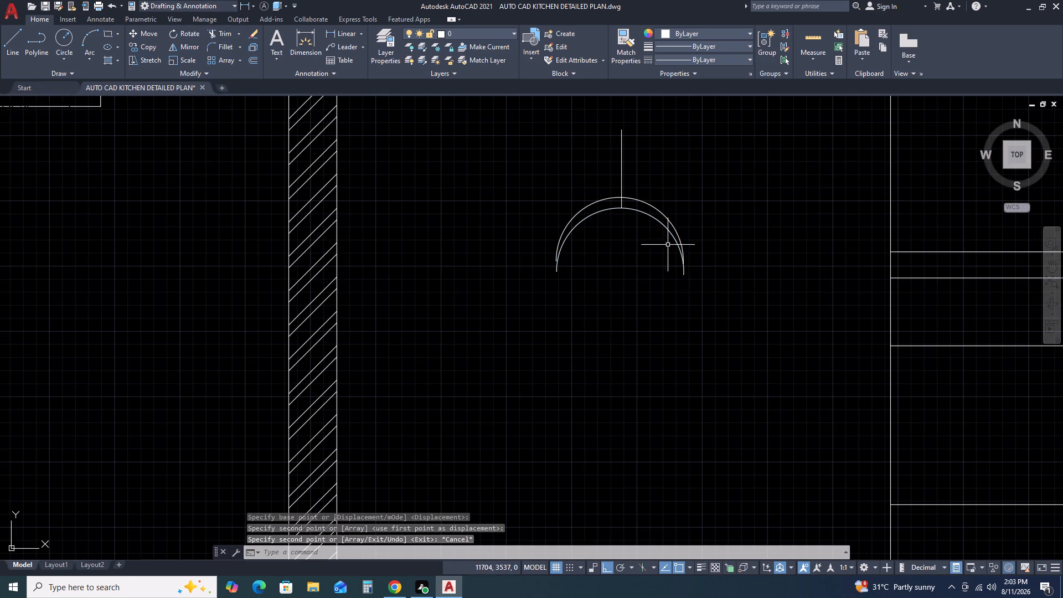
Stretch both endpoints of the outer arc down onto the matching endpoints of the inner arc to close a crescent.
scroll(590, 274, up, 2)
scroll(527, 229, up, 2)
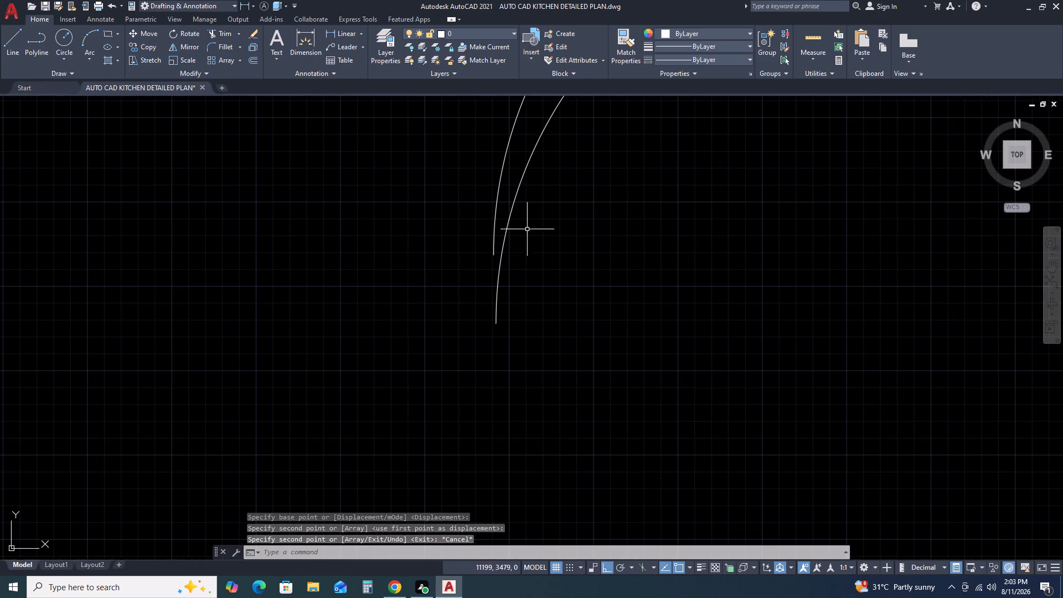
click(497, 239)
click(486, 252)
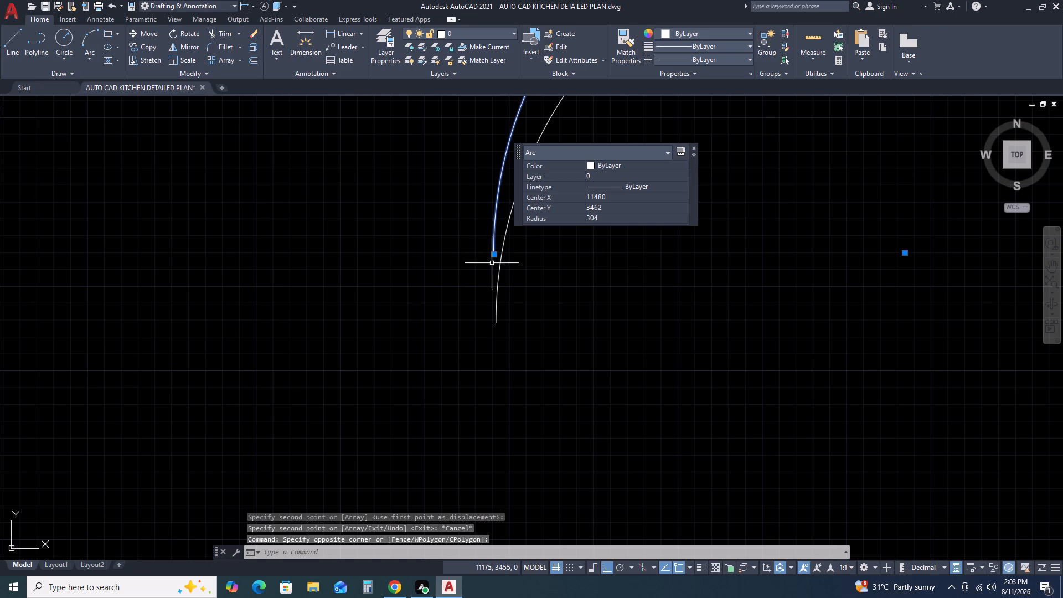
click(492, 255)
click(497, 322)
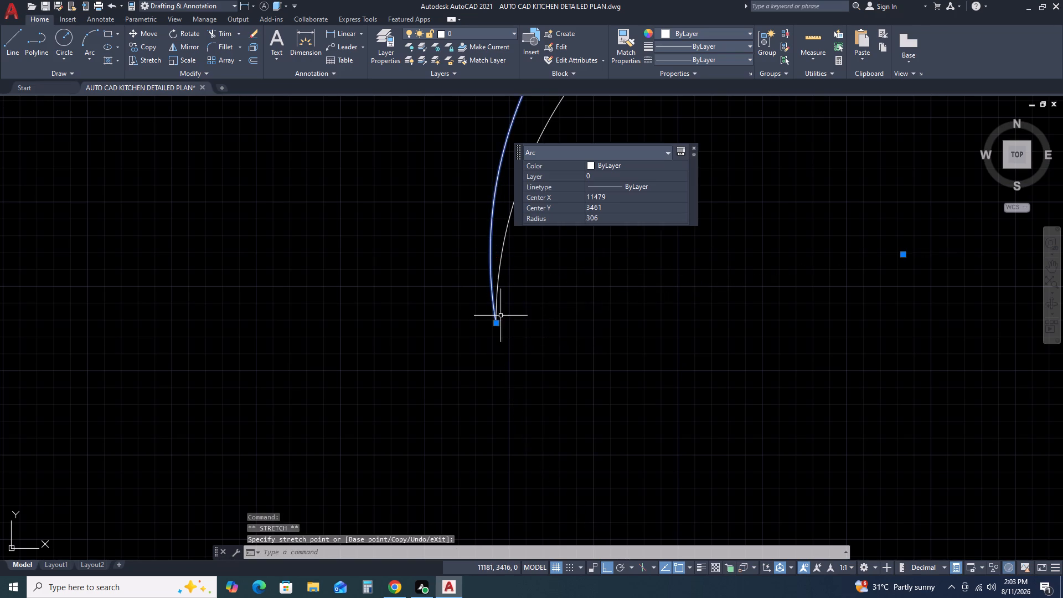
scroll(529, 281, down, 2)
middle_click(653, 271)
scroll(625, 319, down, 1)
scroll(737, 286, up, 2)
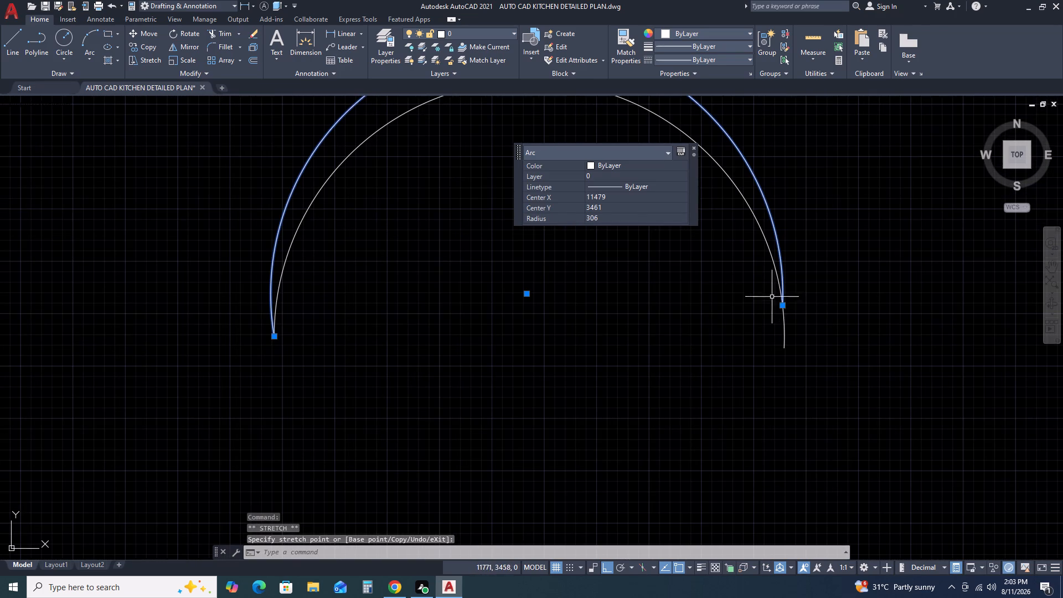
click(783, 304)
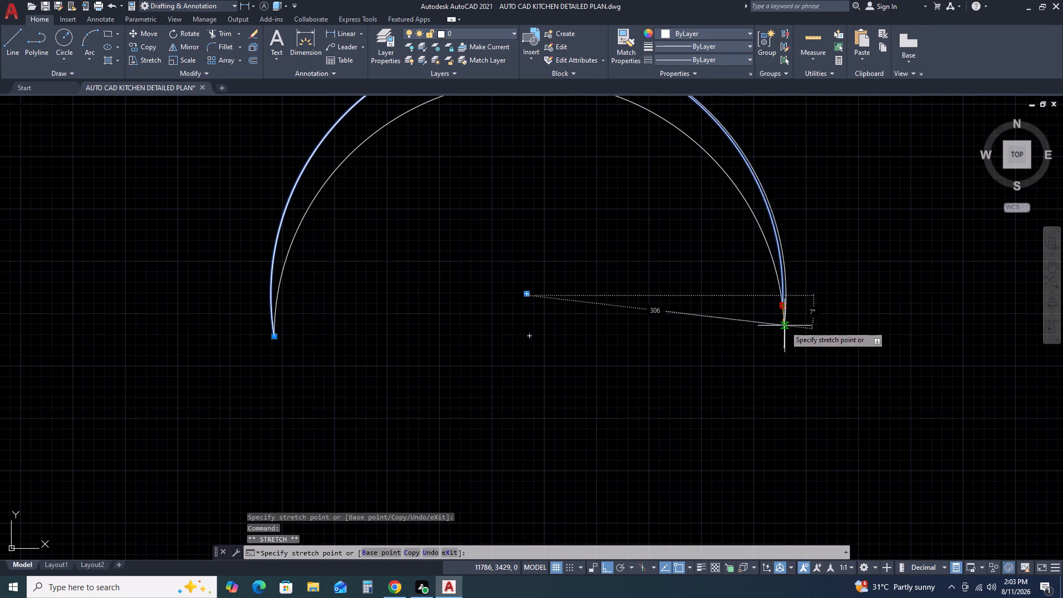
click(785, 344)
key(Escape)
scroll(795, 278, down, 2)
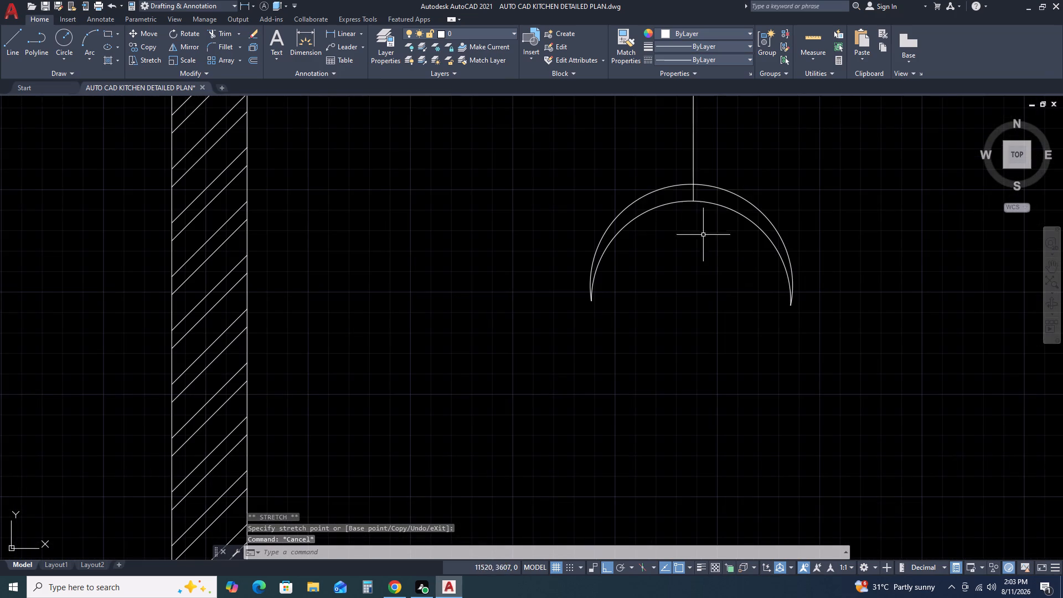
Trim the part of the vertical line that lies between the two arcs.
scroll(691, 169, up, 2)
text(TR)
key(space)
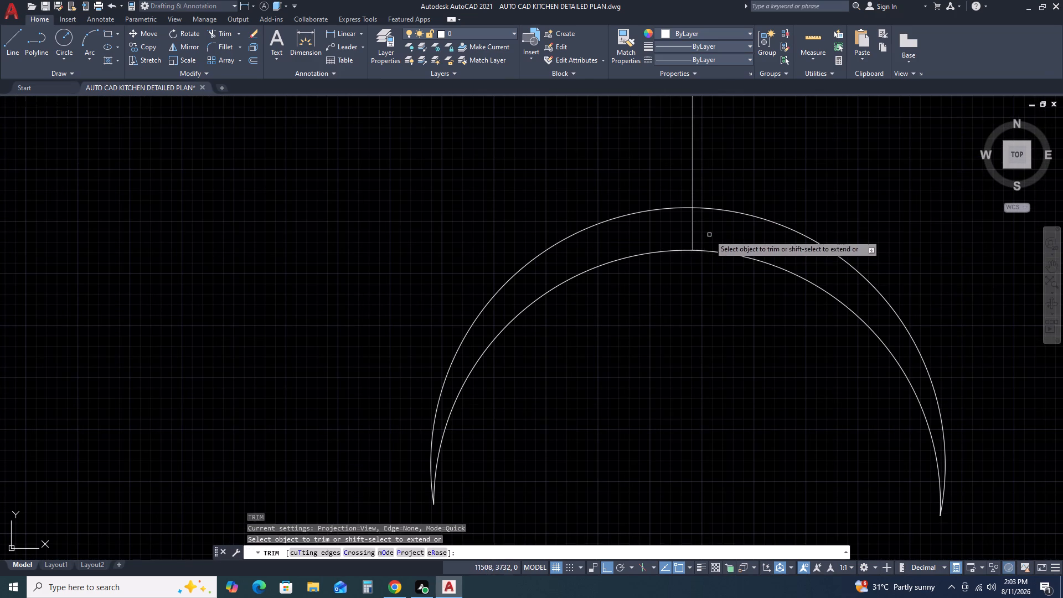
double_click(709, 235)
click(664, 236)
key(Escape)
Fill the crescent between the two arcs with a solid hatch.
text(H)
key(space)
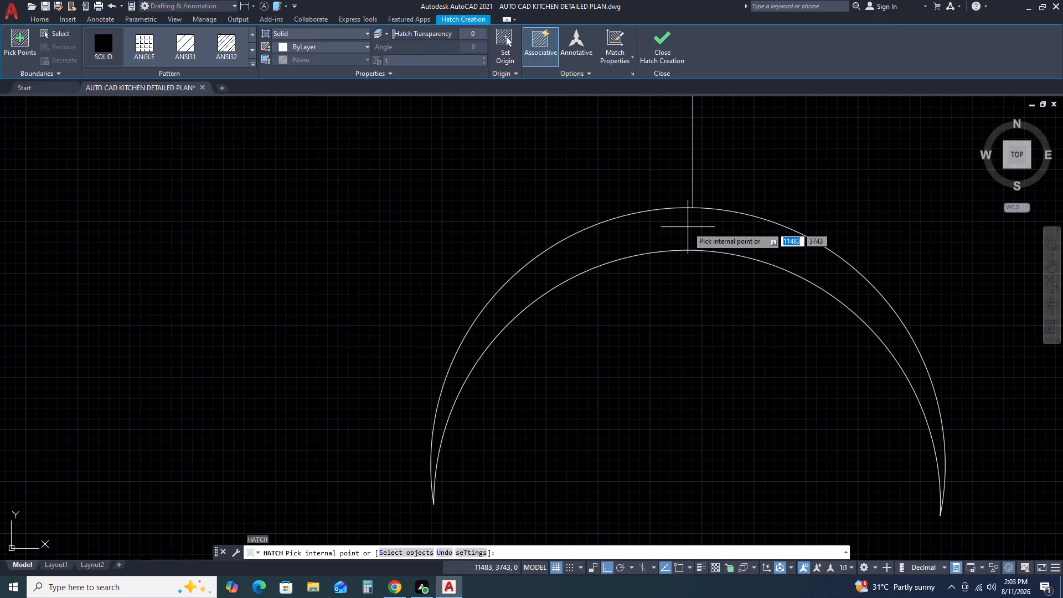
click(688, 227)
key(Escape)
scroll(764, 217, down, 5)
Shorten the filled crescent by stretching its left and right tips upward, moving both arcs' endpoints together.
scroll(771, 220, up, 1)
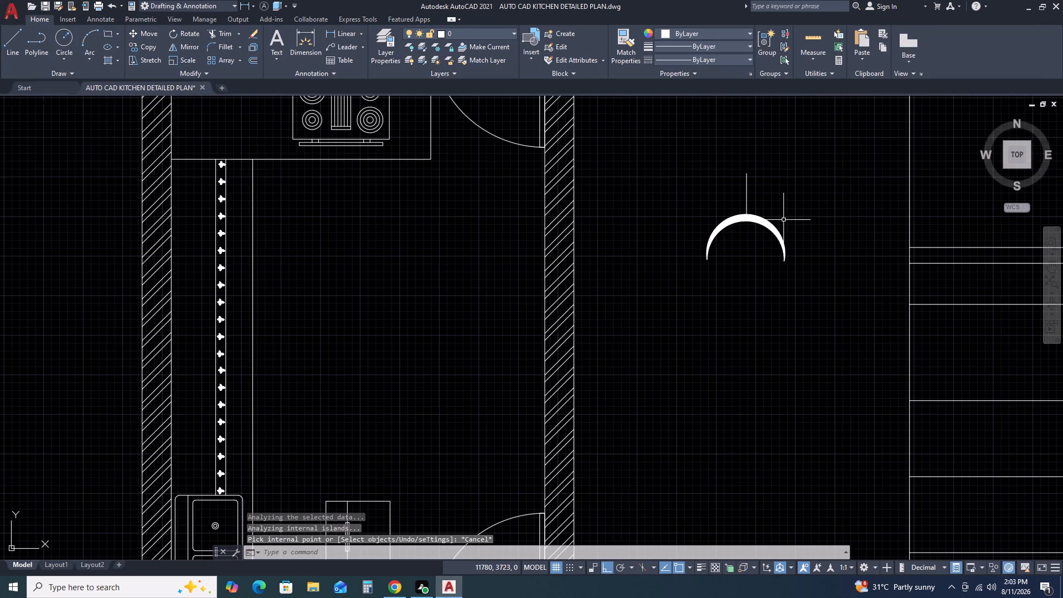
click(784, 220)
click(770, 241)
scroll(679, 262, up, 3)
middle_drag(794, 257, 519, 310)
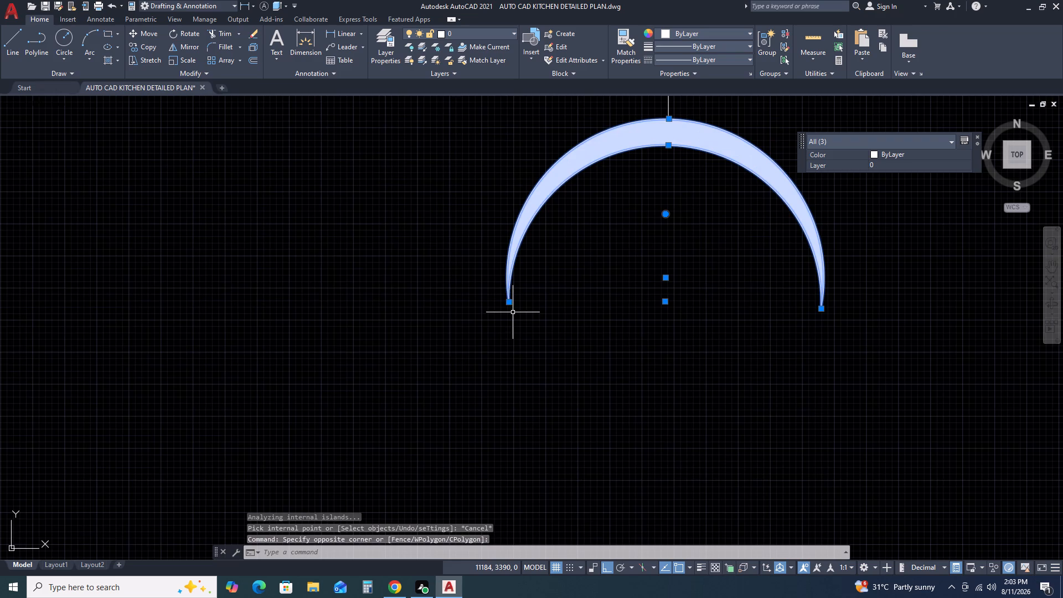
scroll(512, 312, up, 3)
click(493, 270)
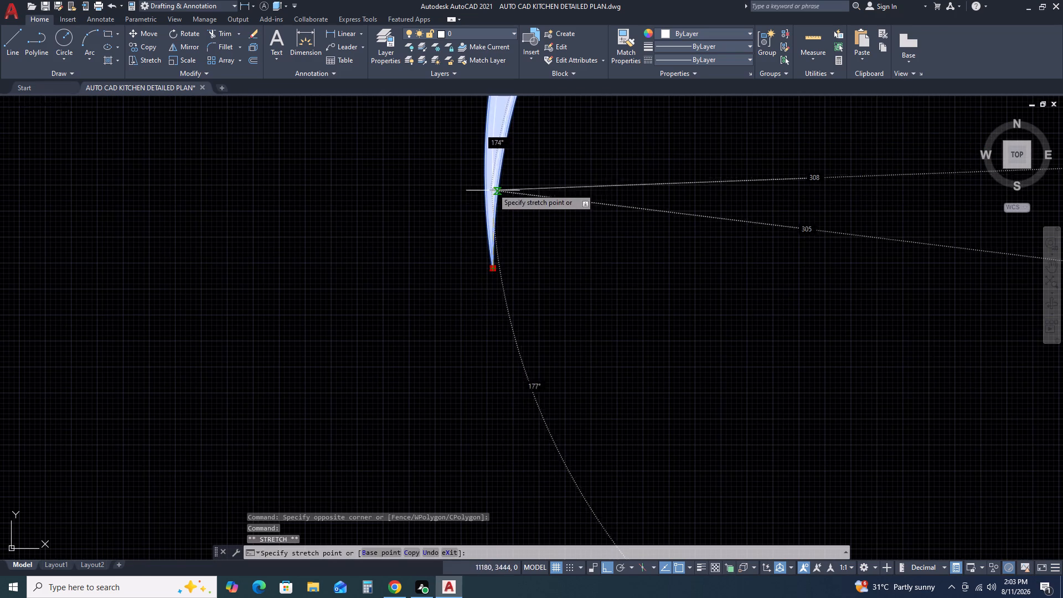
click(493, 184)
scroll(522, 273, down, 3)
middle_drag(591, 278, 439, 334)
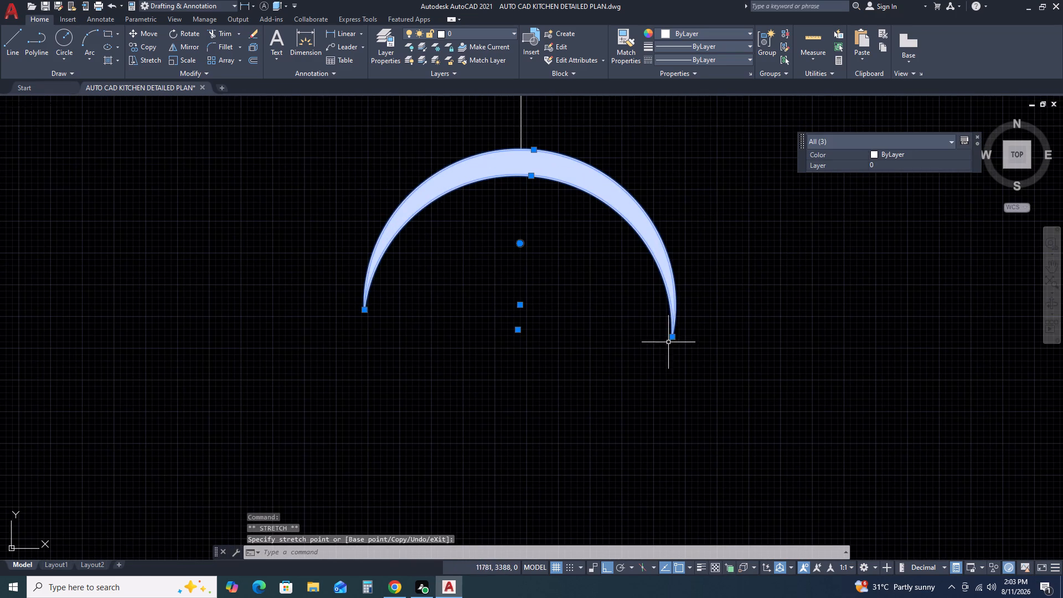
click(672, 340)
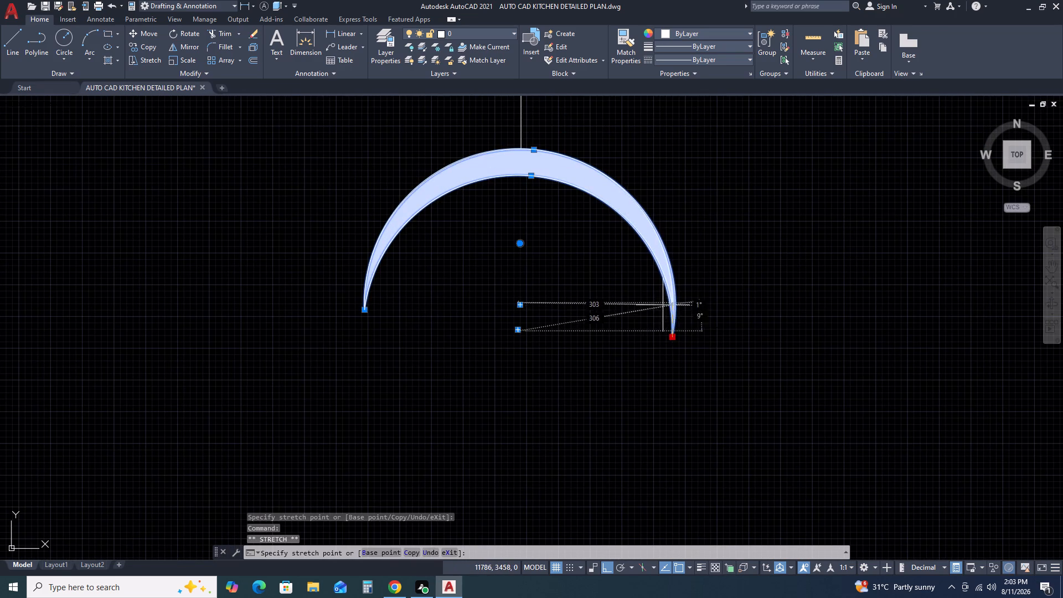
click(662, 302)
key(Escape)
scroll(652, 321, down, 2)
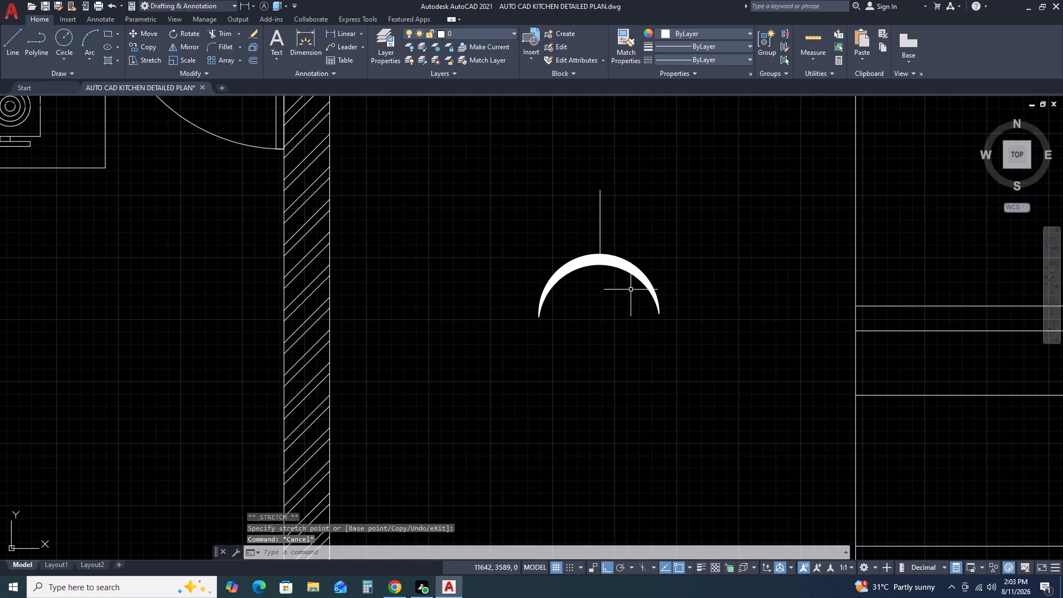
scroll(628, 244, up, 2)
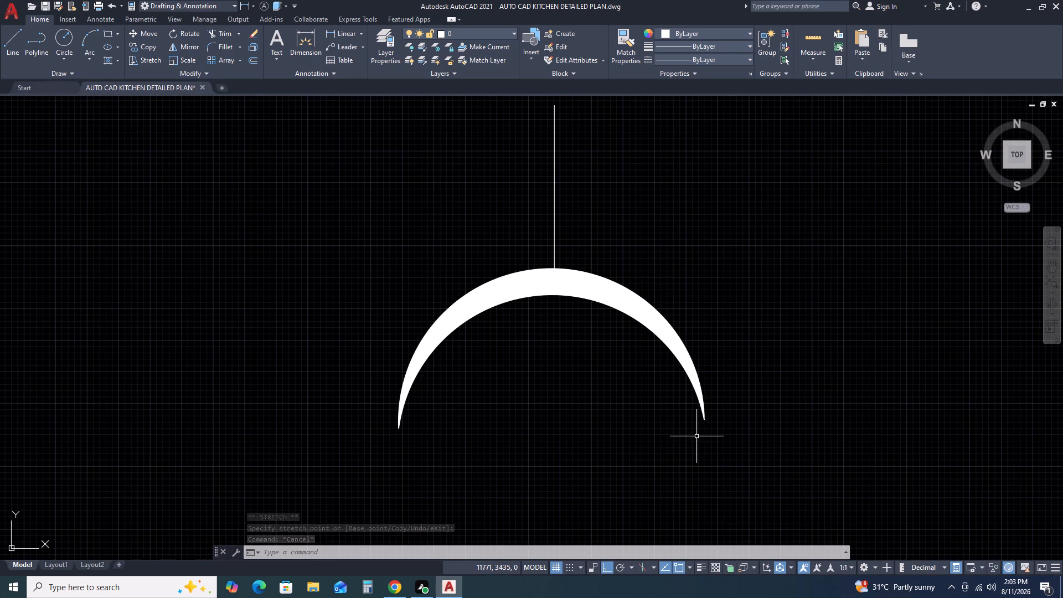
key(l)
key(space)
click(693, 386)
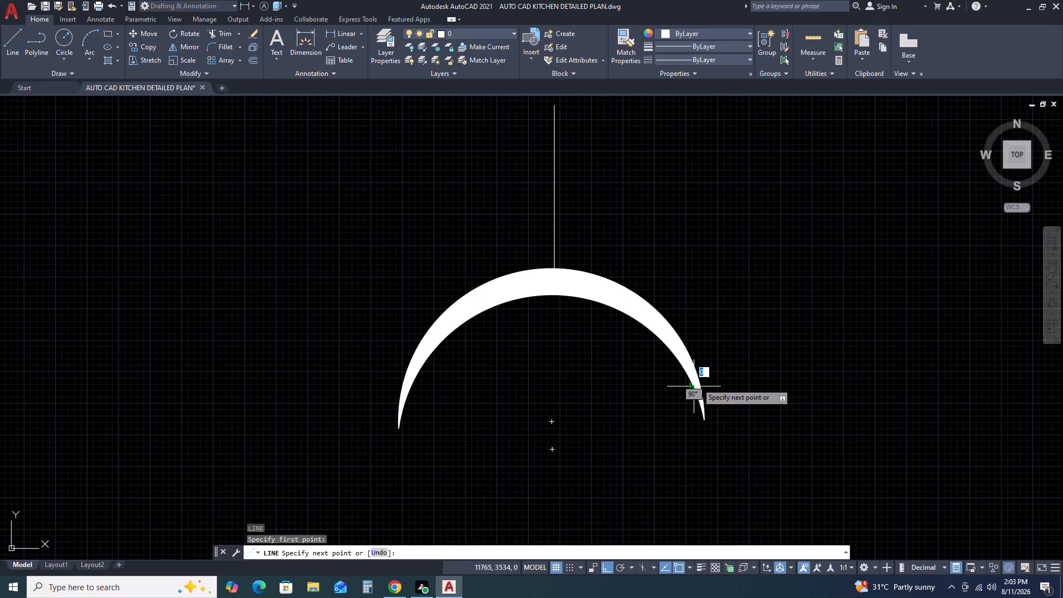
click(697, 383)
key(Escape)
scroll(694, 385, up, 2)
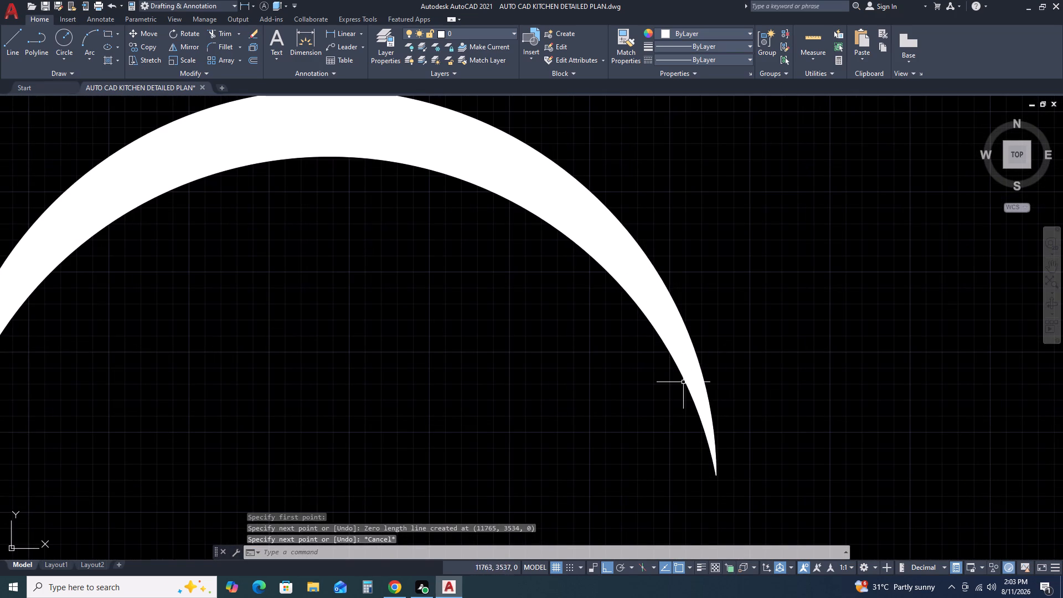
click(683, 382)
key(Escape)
Draw a horizontal line about 1040 mm long across the crescent, just above its two tips.
scroll(731, 404, down, 4)
middle_drag(759, 404, 623, 373)
text(L)
key(space)
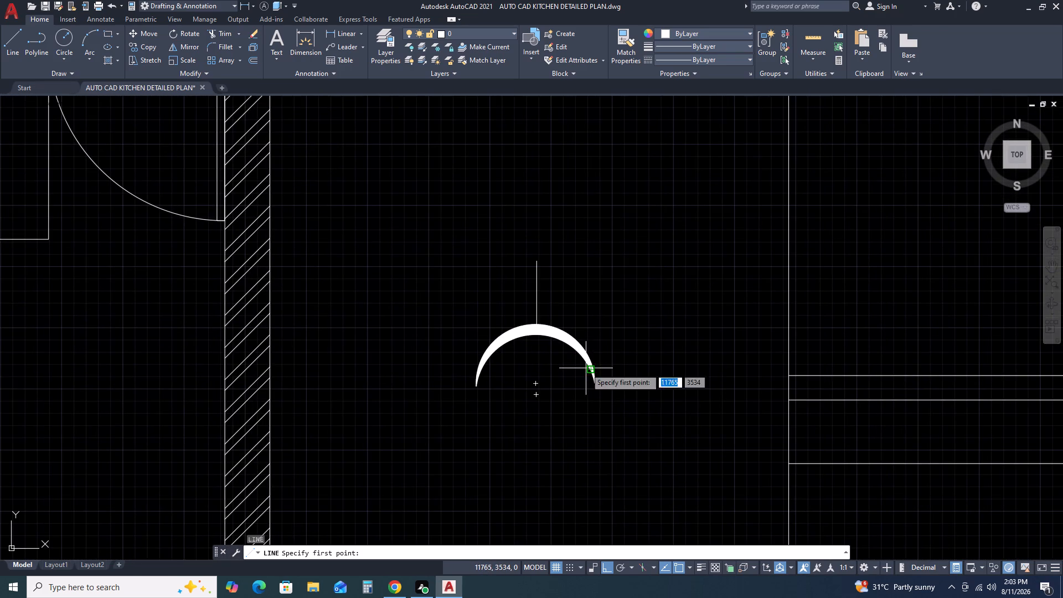
click(566, 369)
click(632, 367)
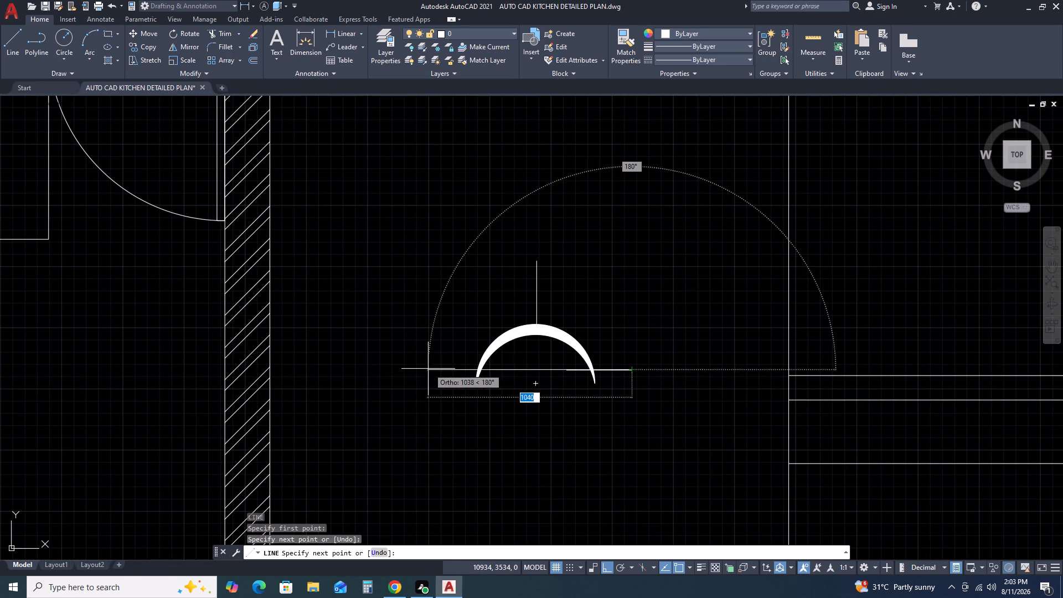
click(428, 369)
key(Escape)
Trim the crescent's solid fill against the horizontal line, removing the portion above the line.
text(TR)
key(space)
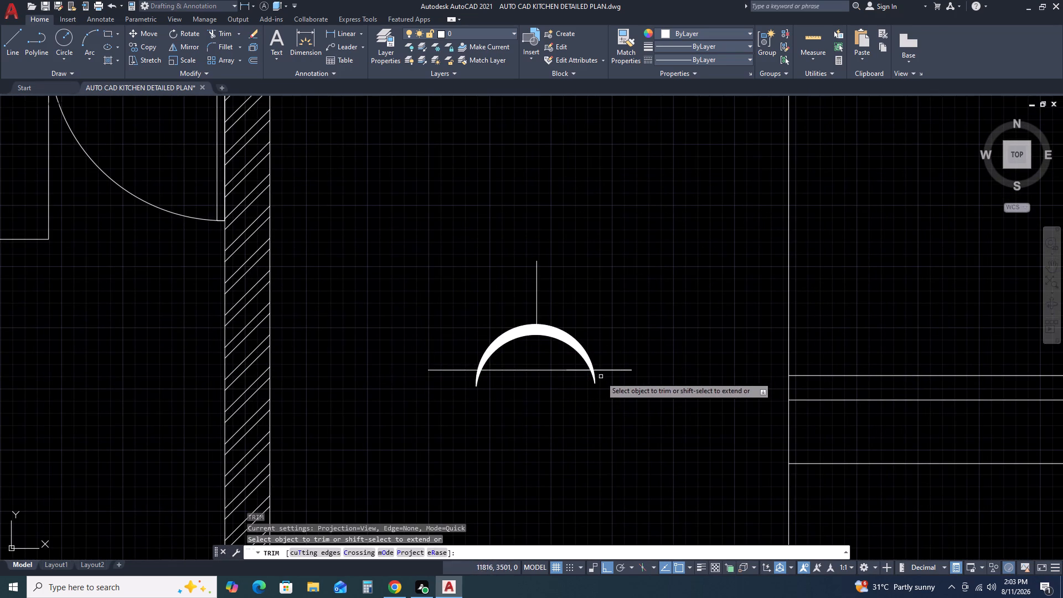
click(601, 377)
click(434, 382)
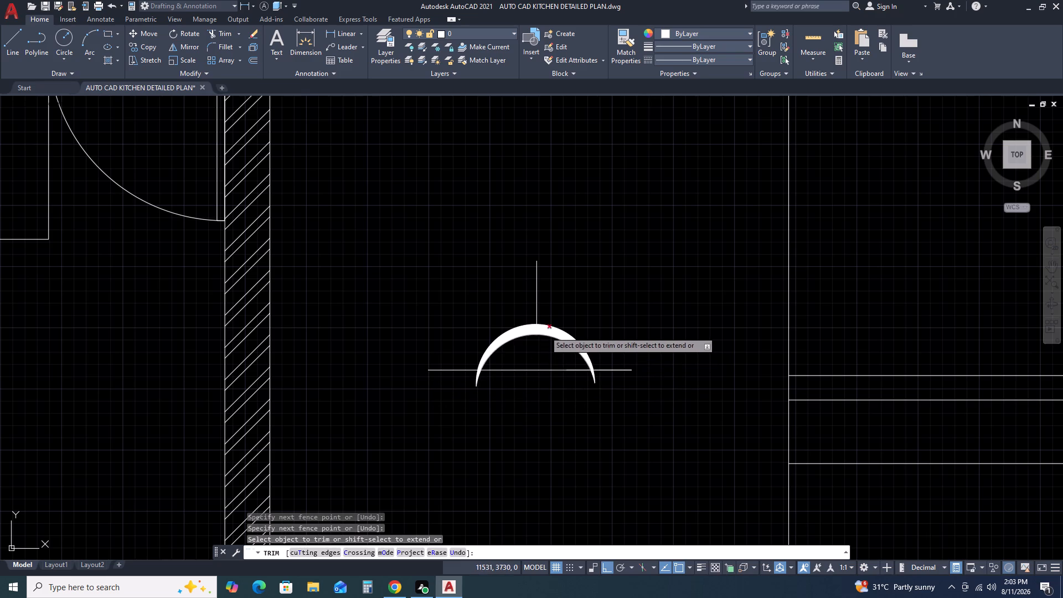
click(544, 328)
key(Escape)
scroll(596, 381, up, 3)
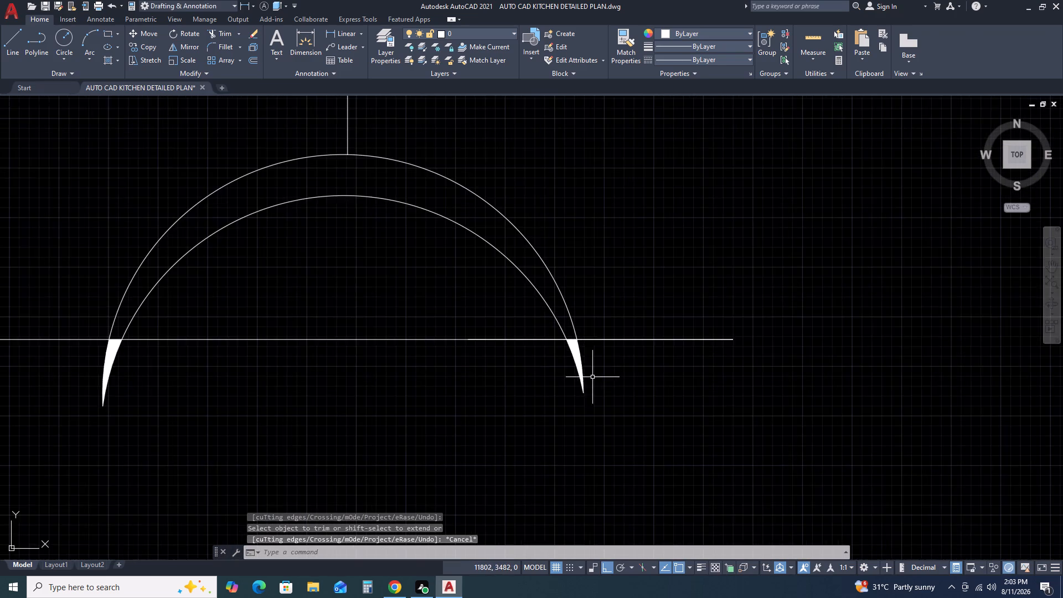
scroll(563, 364, up, 2)
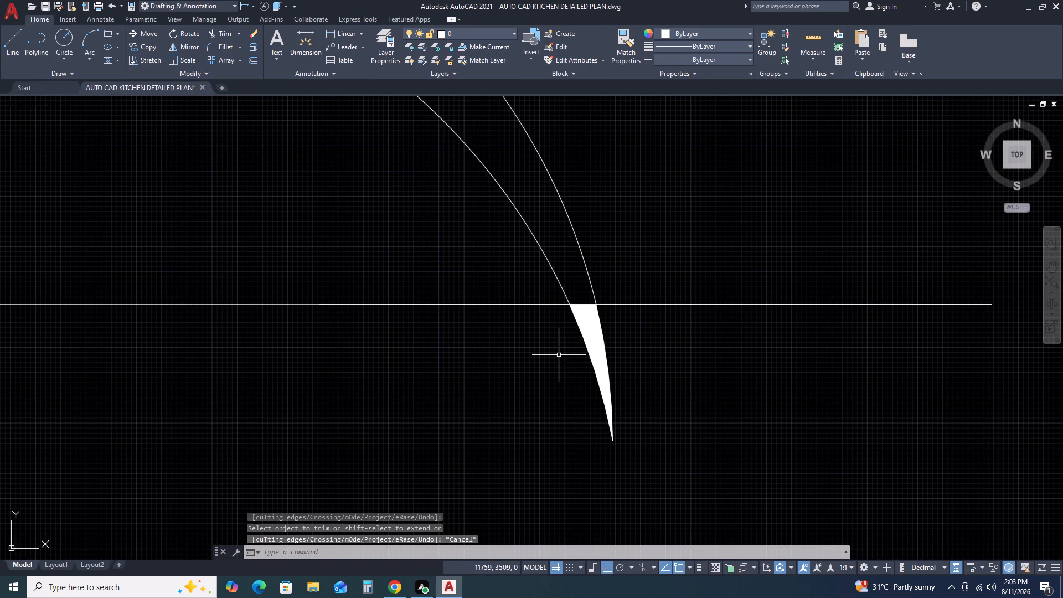
Delete the leftover solid fill at the crescent's right tip.
click(587, 324)
key(Delete)
Trim the horizontal line between and outside the arcs, leaving only short end caps across the crescent's two tips.
scroll(594, 339, down, 5)
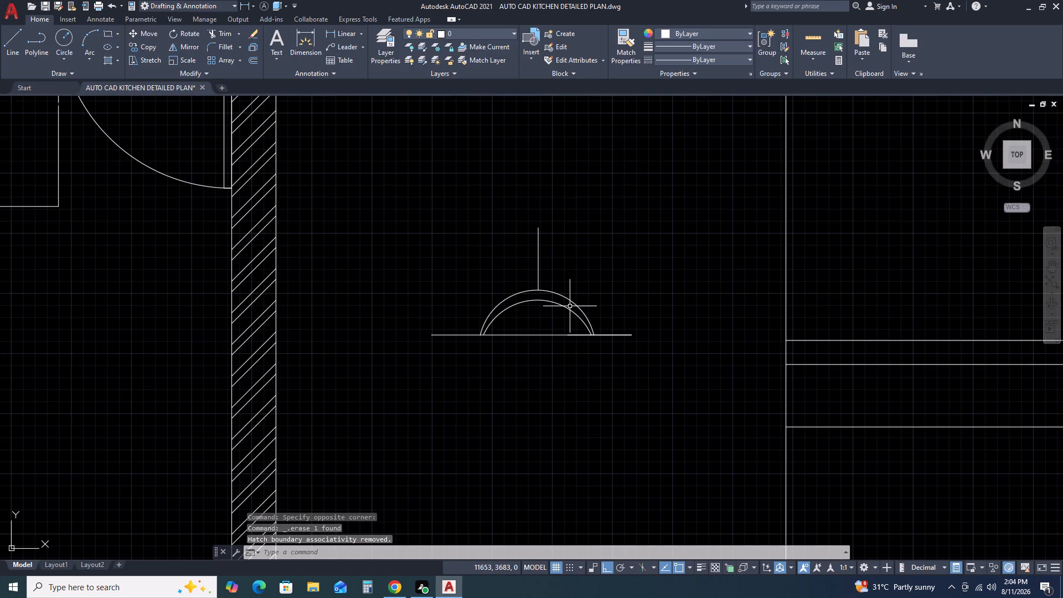
text(TR)
key(space)
click(513, 328)
click(497, 386)
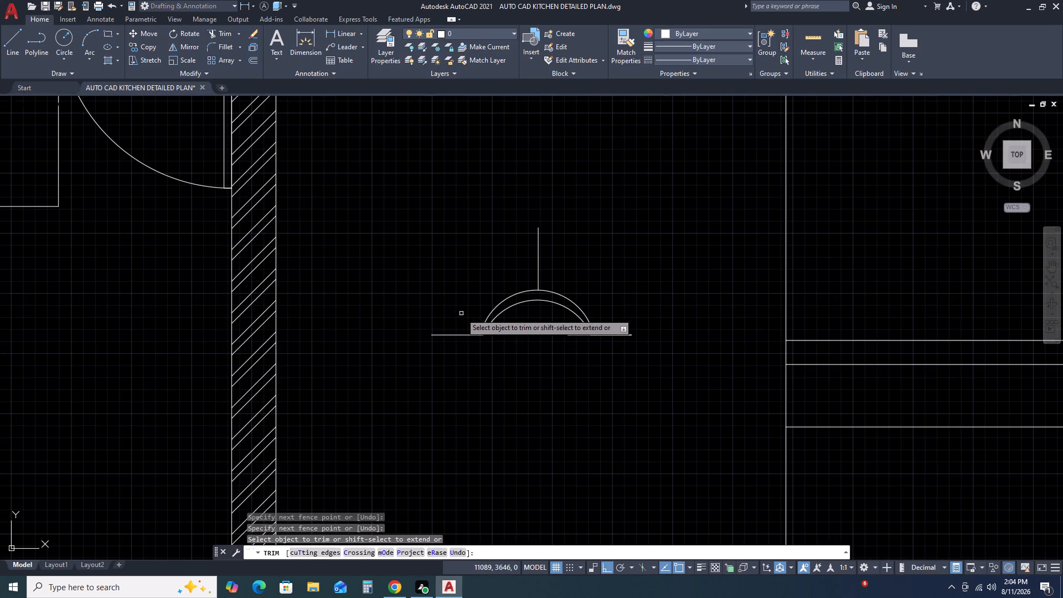
click(462, 313)
click(410, 387)
click(633, 311)
click(604, 369)
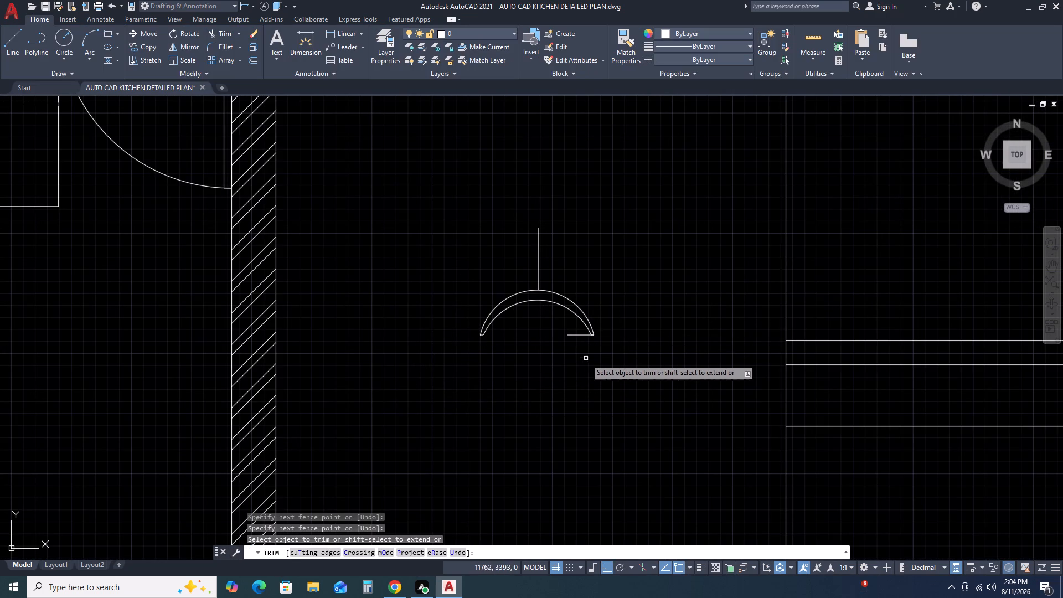
scroll(577, 353, up, 3)
drag(601, 313, 585, 301)
click(541, 216)
key(Escape)
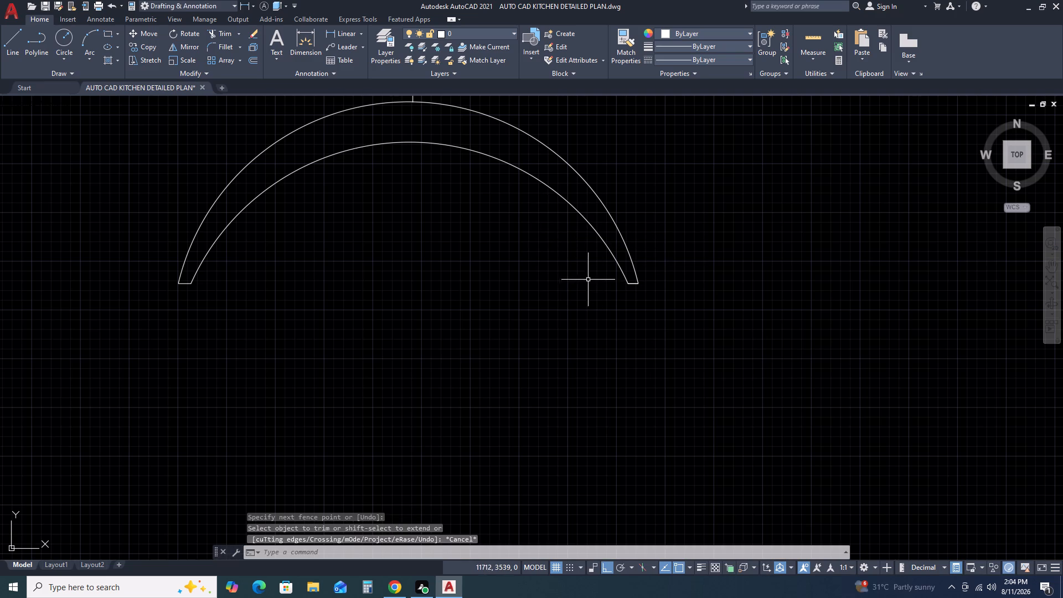
Delete the overlapping line piece at the crescent's right tip.
click(632, 283)
key(Delete)
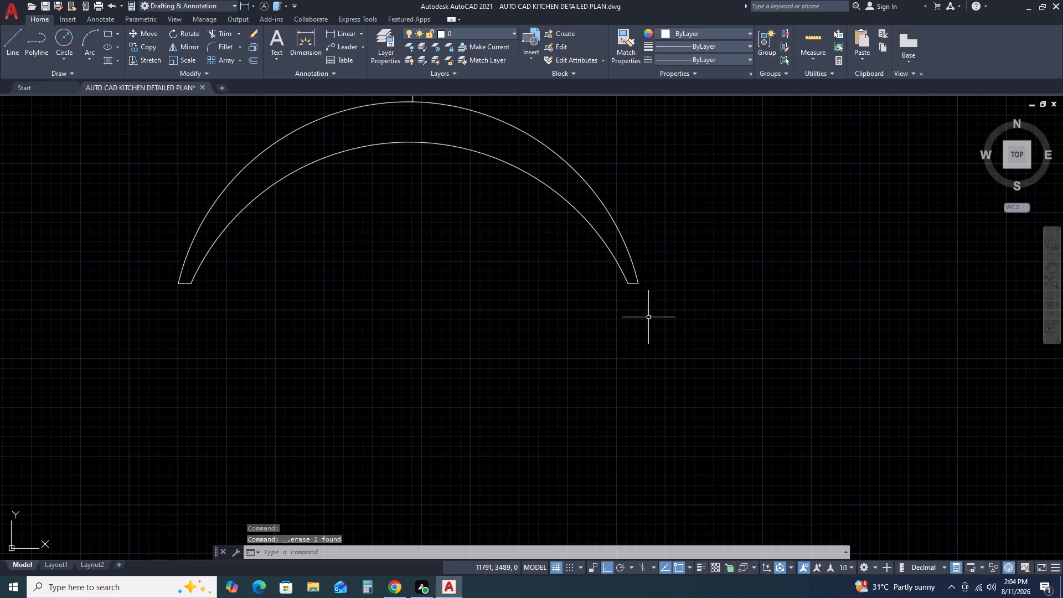
Fill the closed crescent between the two arcs with a solid hatch.
key(h)
key(space)
click(478, 127)
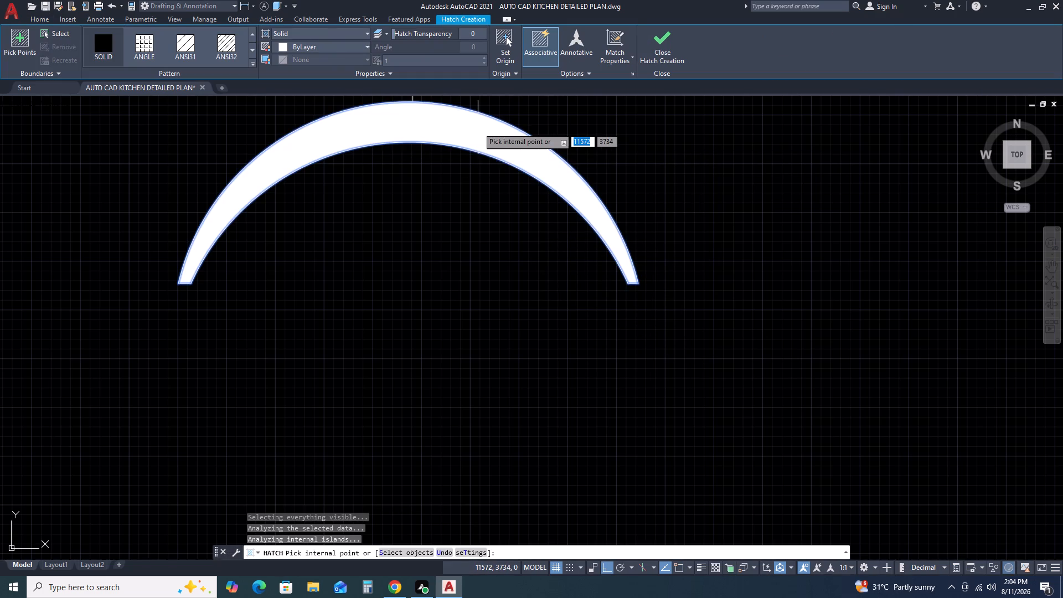
key(Escape)
Shorten the vertical line above the crescent by stretching its upper end down toward the arc.
scroll(482, 176, down, 4)
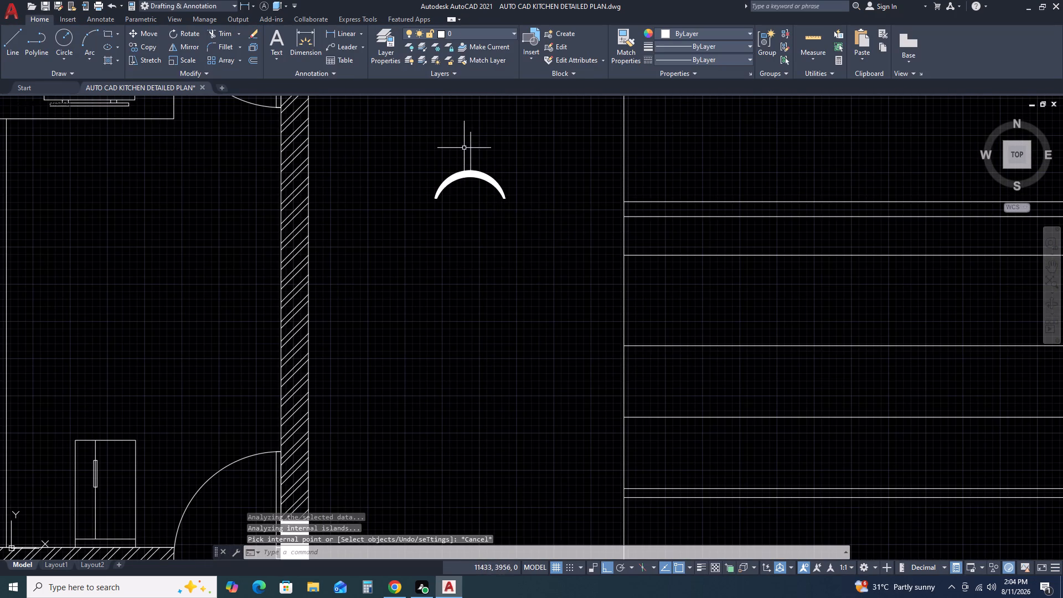
click(471, 151)
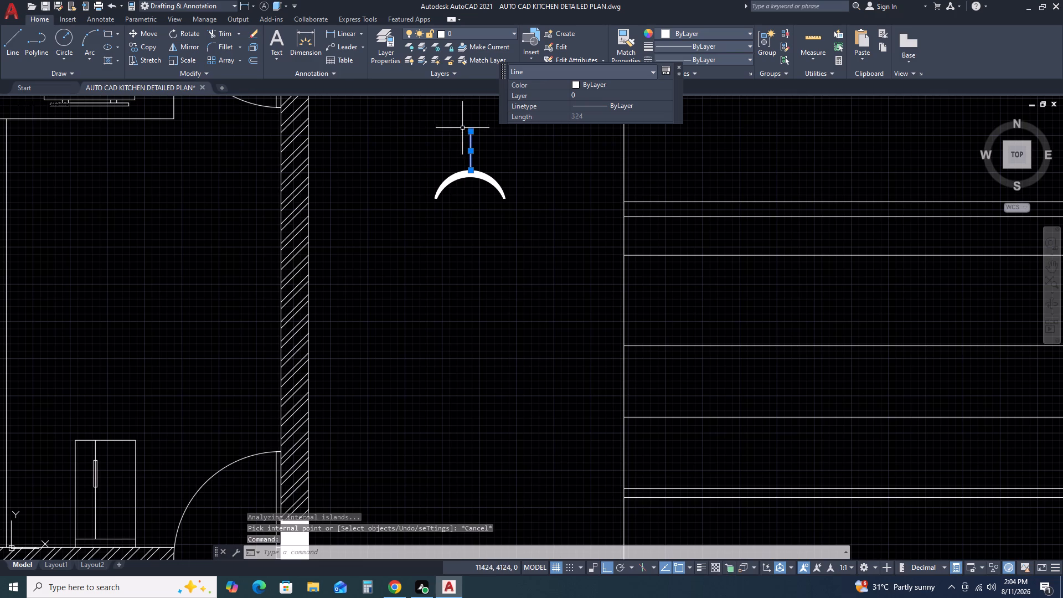
middle_drag(460, 128, 460, 239)
scroll(462, 222, up, 2)
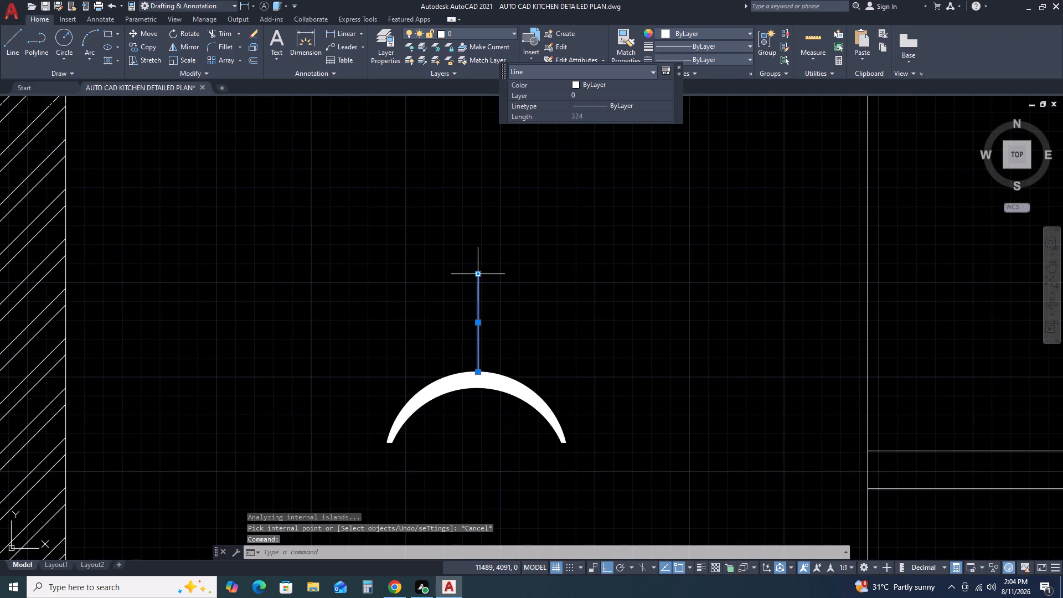
click(481, 274)
click(478, 301)
click(479, 295)
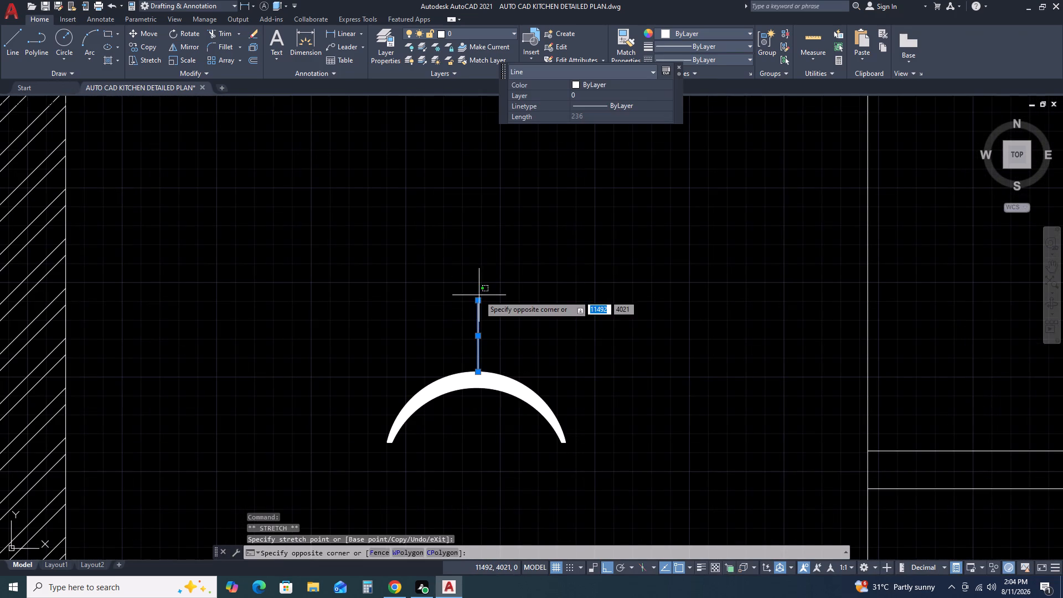
click(479, 302)
click(479, 302)
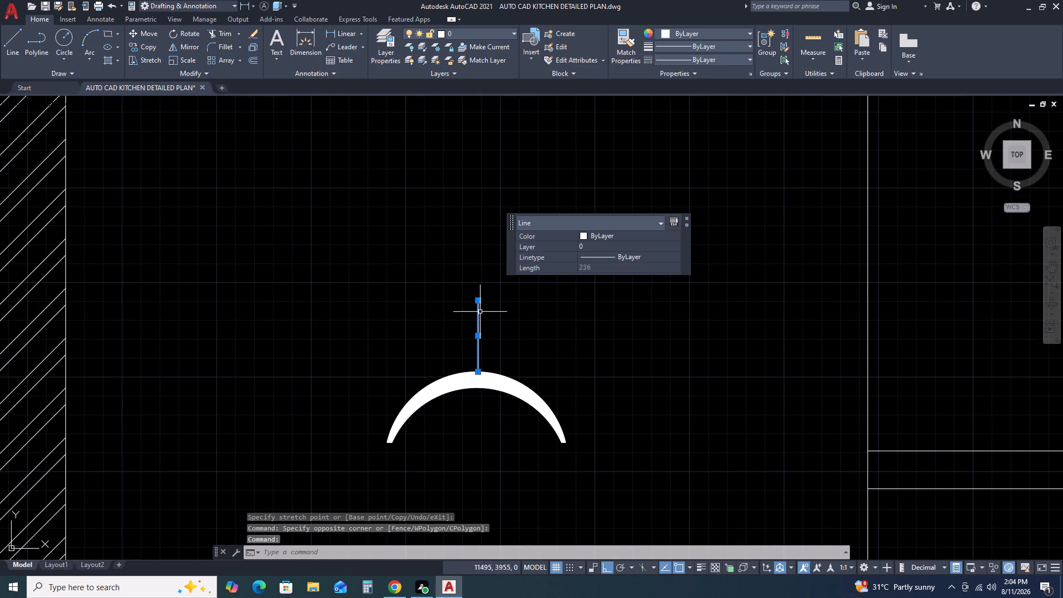
click(479, 297)
click(477, 301)
click(477, 301)
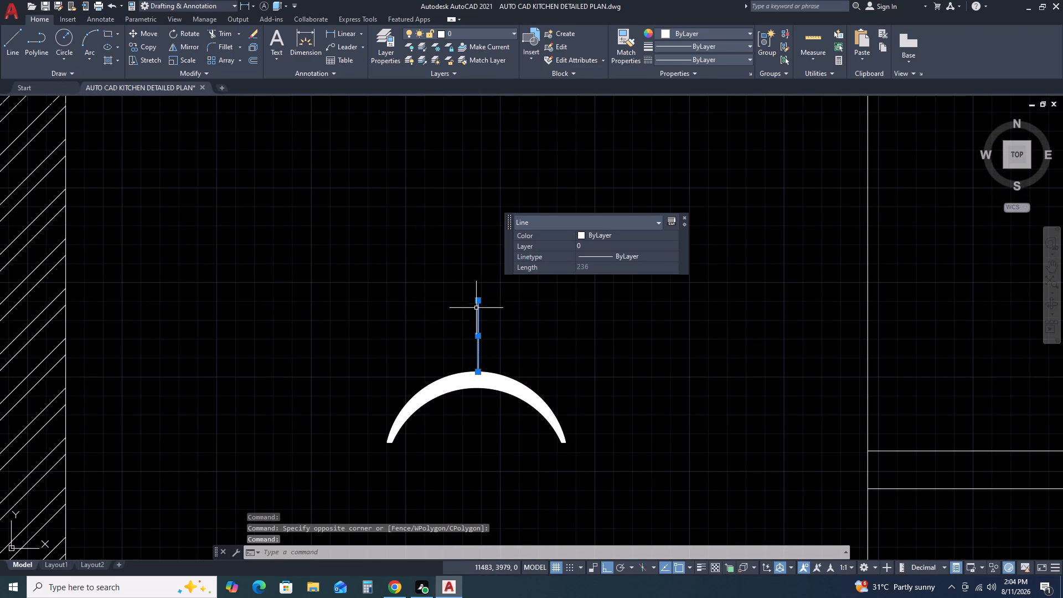
click(478, 302)
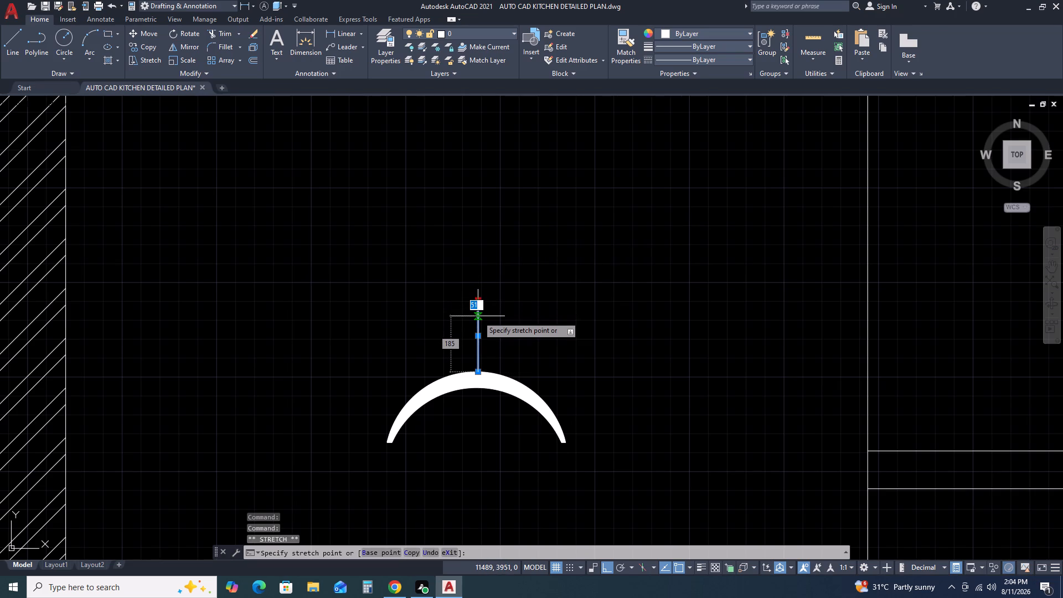
click(477, 321)
key(Escape)
key(Escape)
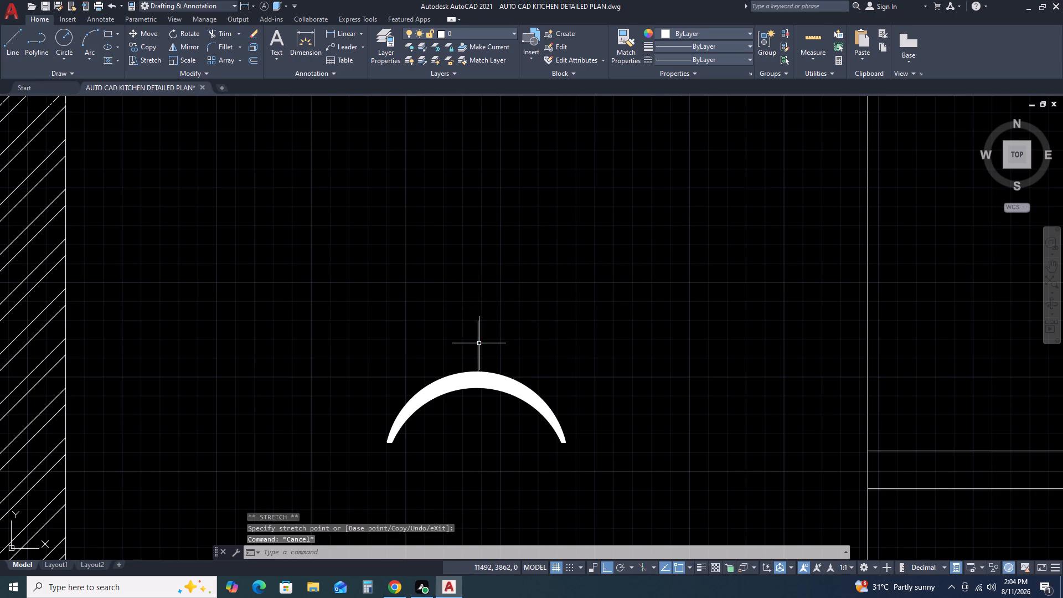
key(Escape)
key(Escape)
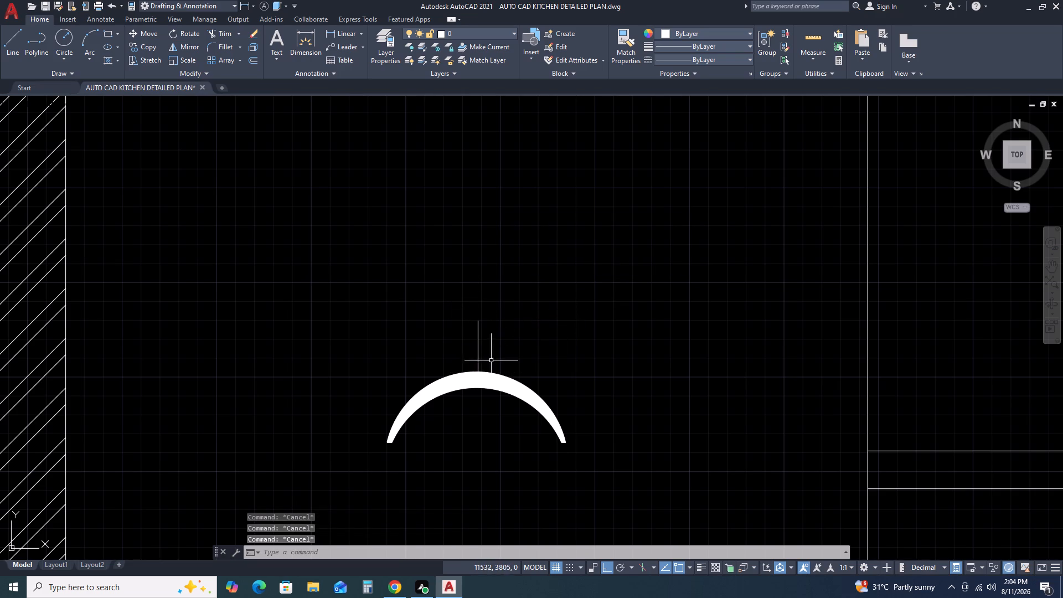
Offset the vertical line above the crescent by 10 mm to both sides.
drag(494, 352, 486, 350)
click(468, 336)
text(O 10)
key(space)
click(503, 338)
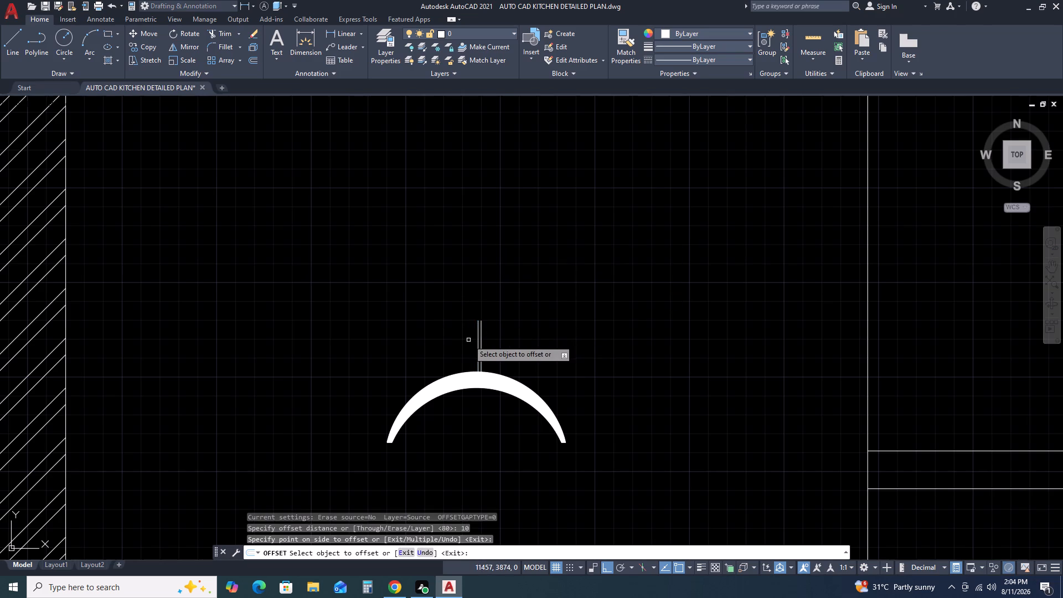
click(478, 342)
click(452, 346)
key(Escape)
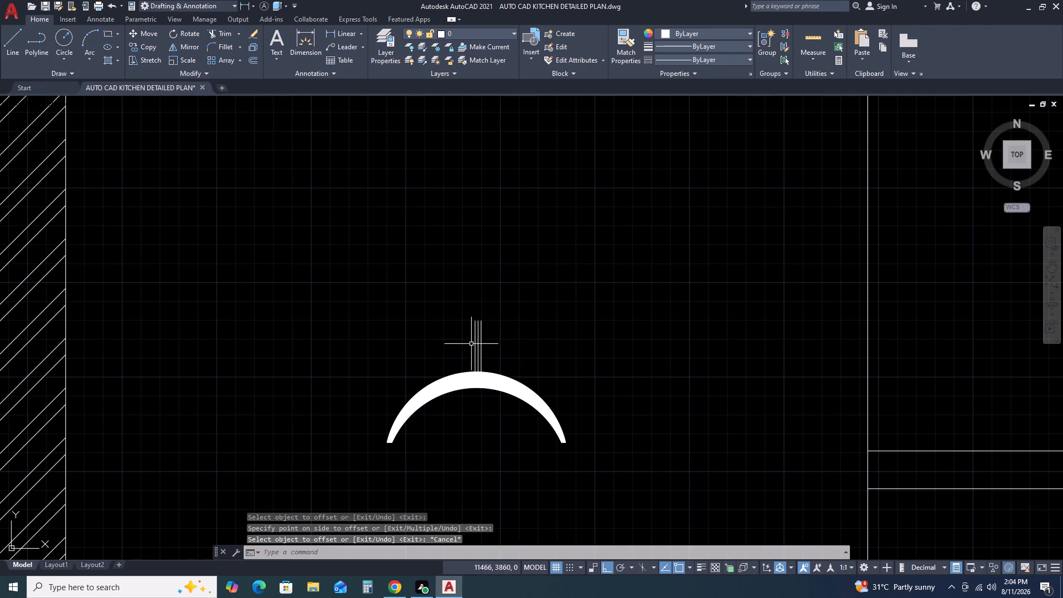
Delete the original middle line between the two offset stem lines.
scroll(472, 344, up, 3)
click(486, 333)
key(Delete)
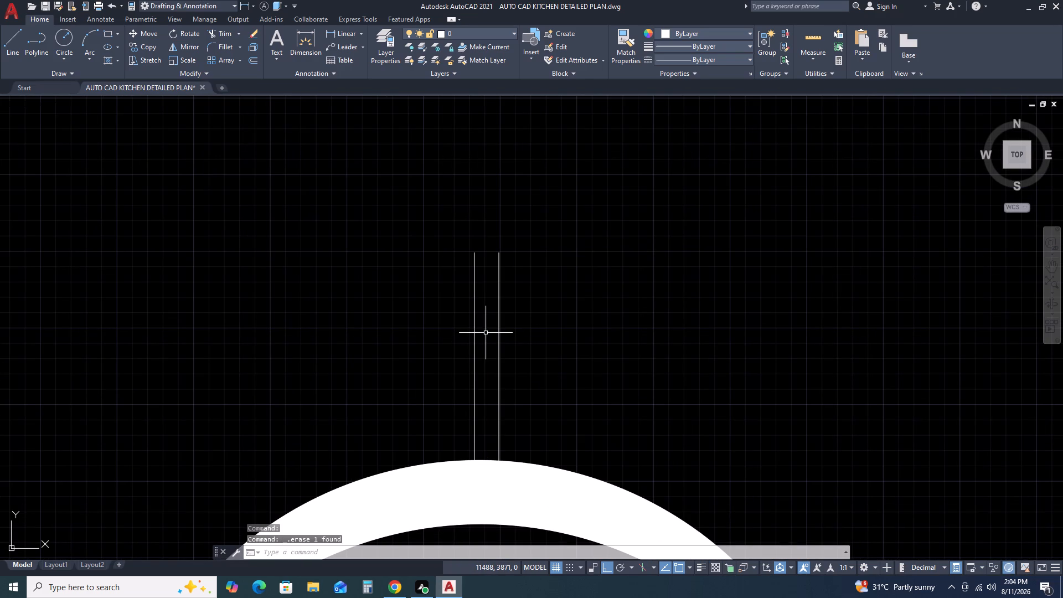
Draw a horizontal rectangle about 177 by 31 mm across the upper ends of the two stem lines.
scroll(444, 240, down, 3)
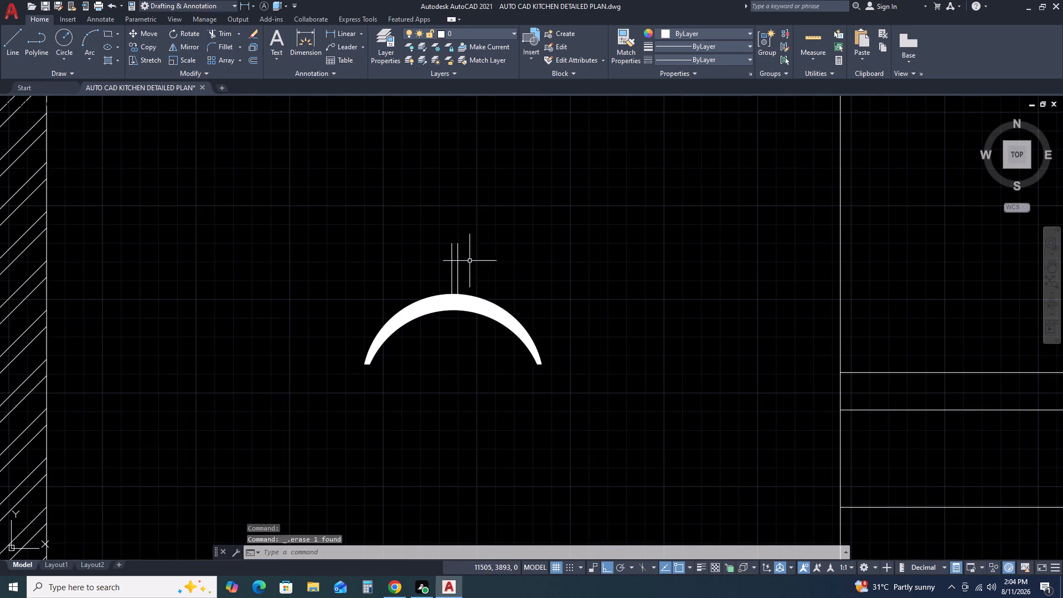
text(RE)
text(C)
key(space)
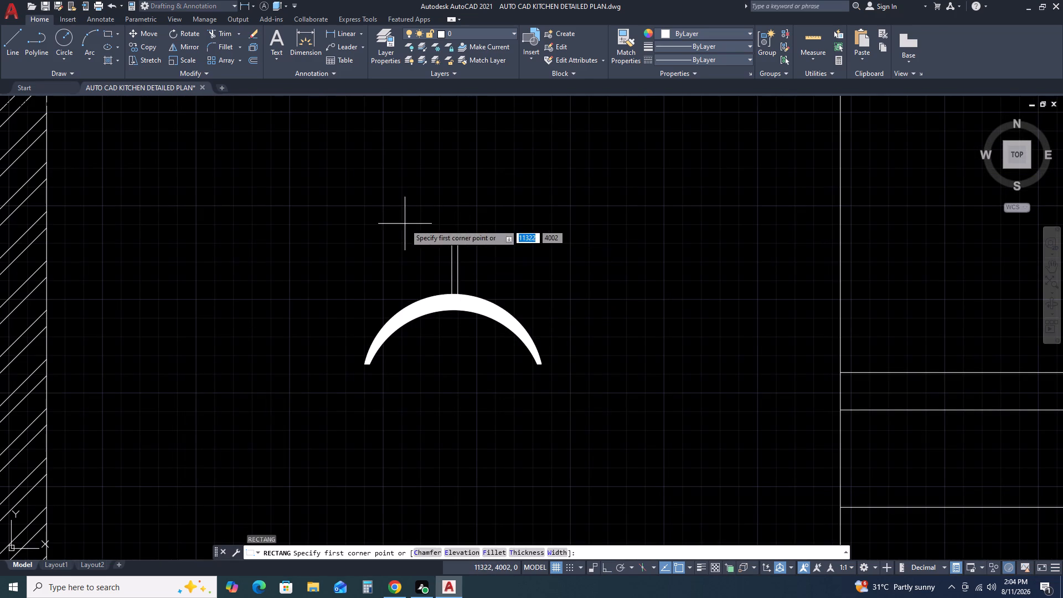
click(431, 238)
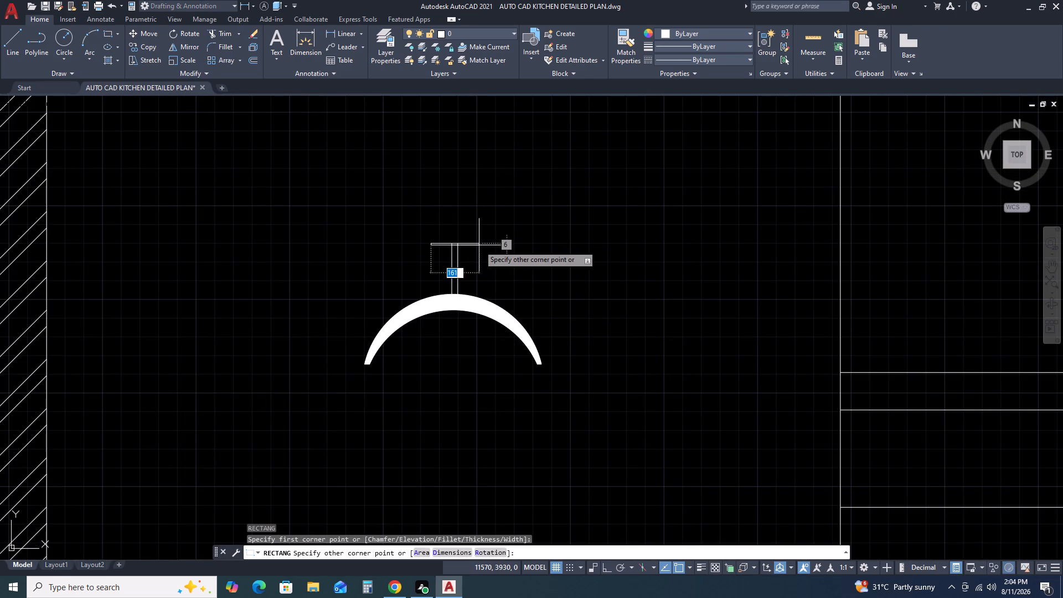
click(484, 253)
click(484, 253)
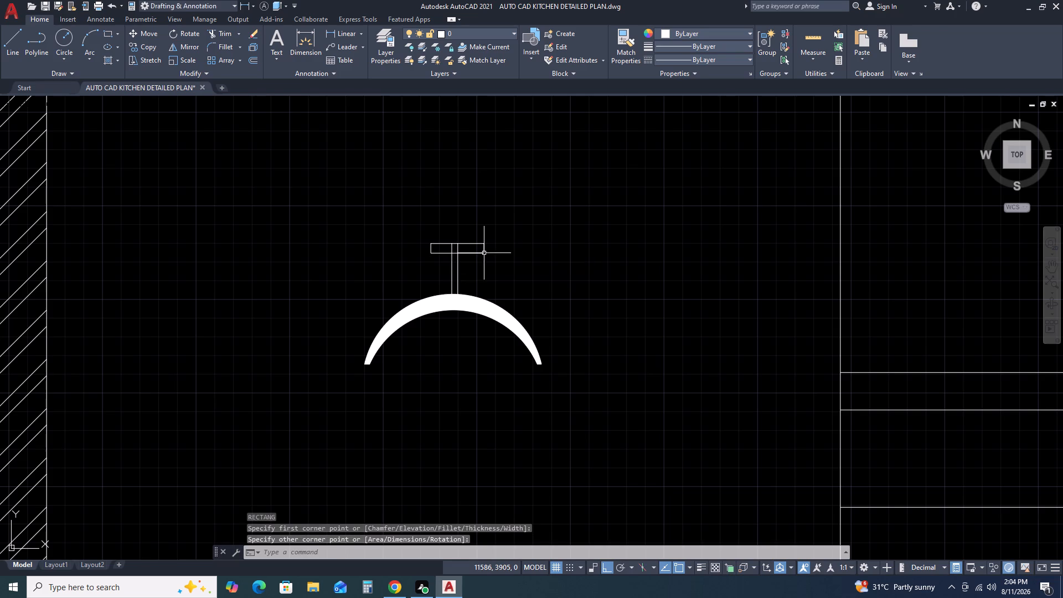
Move the rectangle up so its bottom edge rests centred on the upper ends of the two stem lines.
click(484, 253)
text(M)
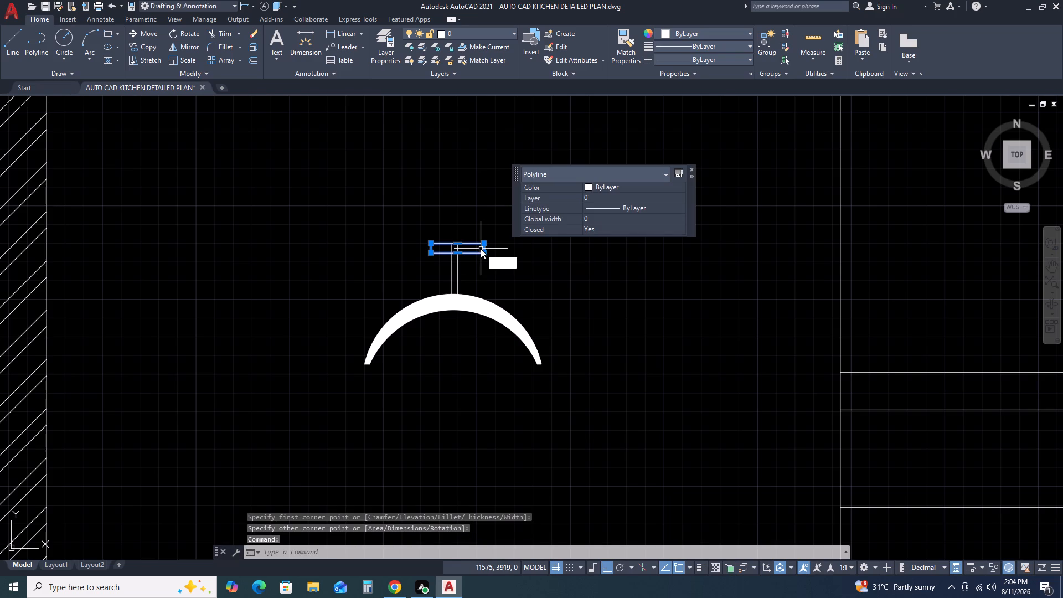
key(space)
scroll(460, 246, up, 2)
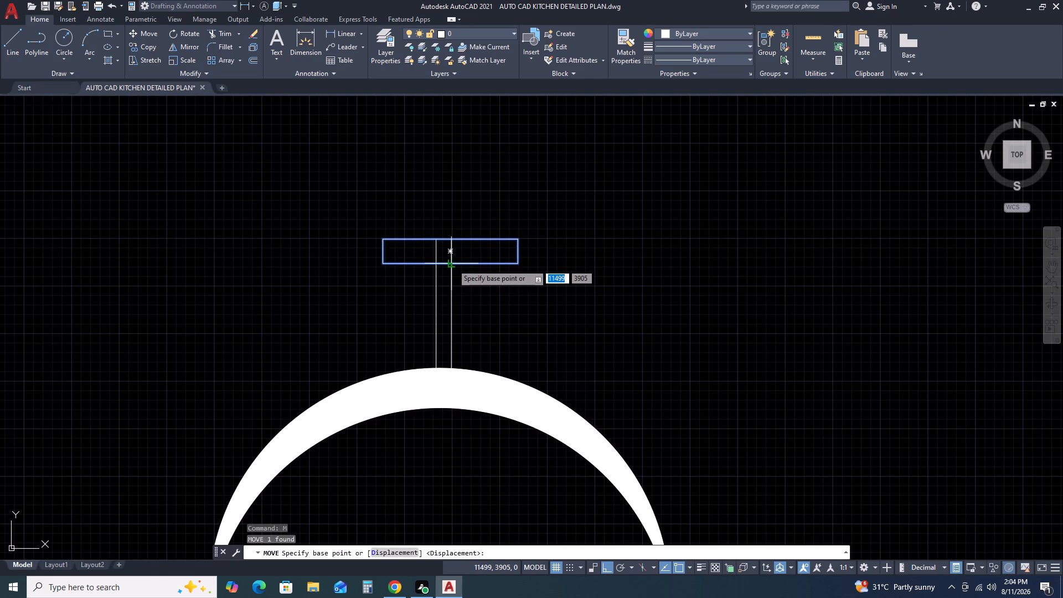
scroll(448, 264, up, 2)
click(448, 264)
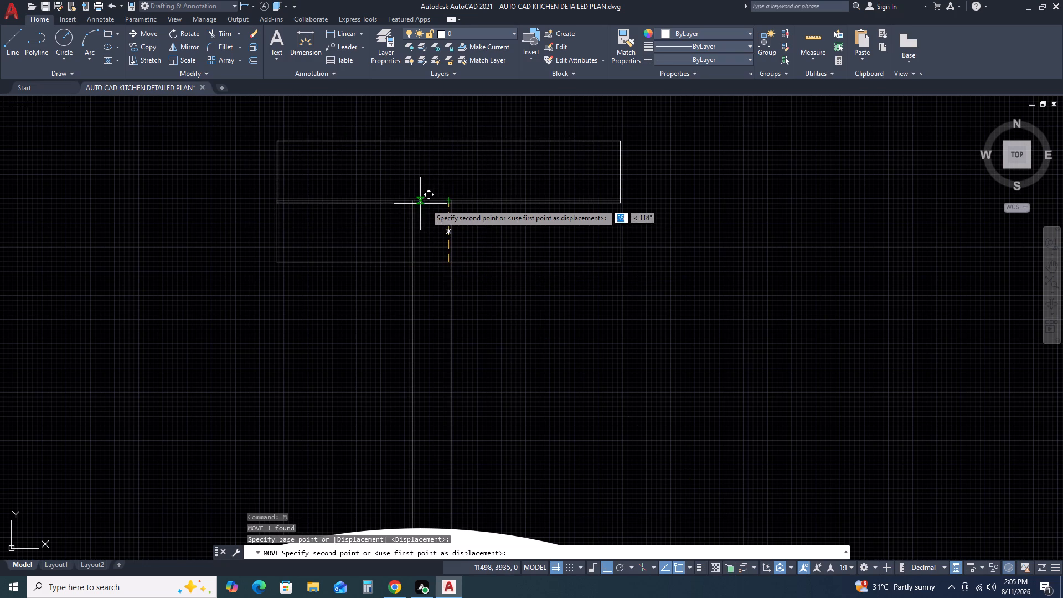
click(432, 200)
Fill the top rectangle and the stem between the two vertical lines with a solid hatch.
scroll(504, 231, down, 2)
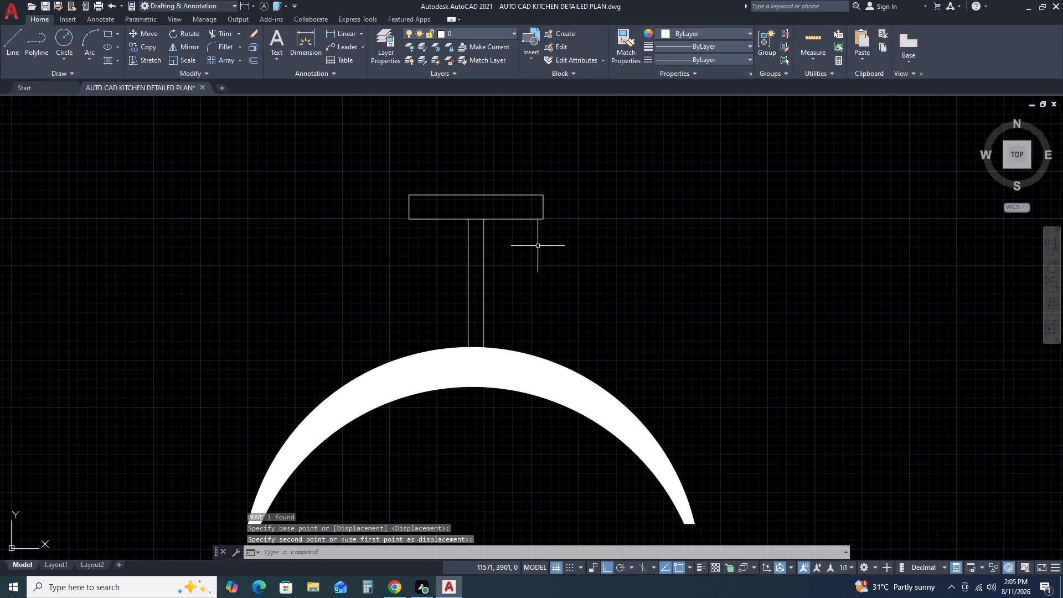
scroll(538, 246, down, 3)
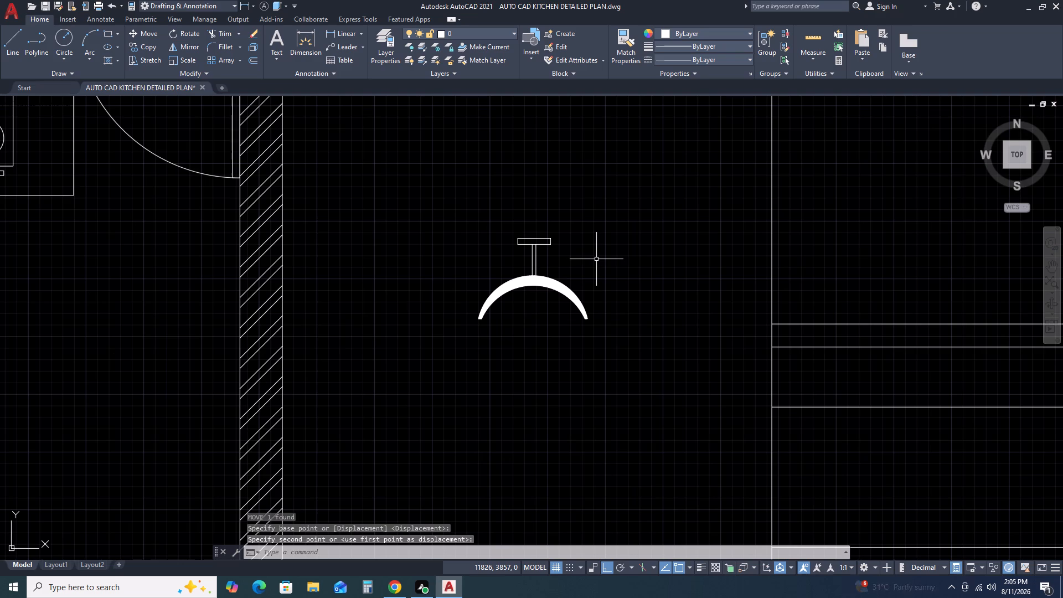
text(H)
key(space)
scroll(512, 234, up, 3)
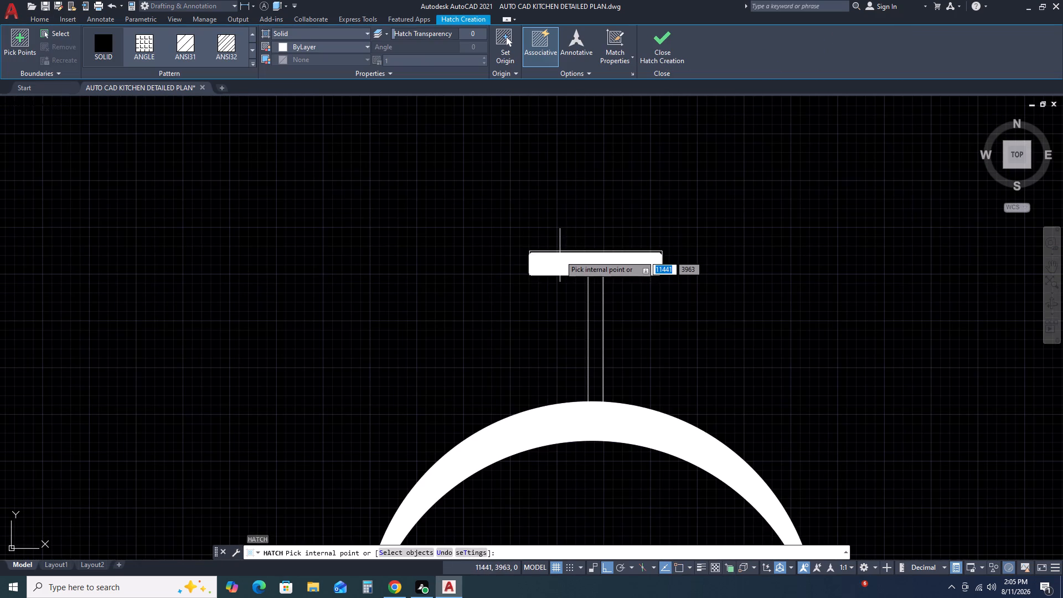
click(560, 256)
click(598, 311)
key(Escape)
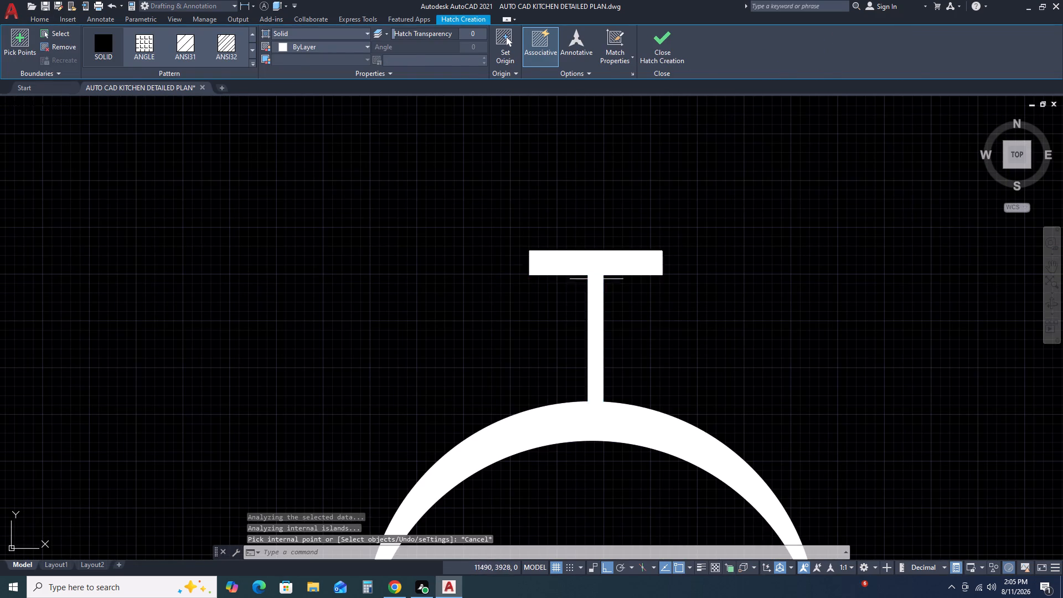
Scale the complete crescent-and-stem symbol down to about half size, using a base point at its lower end.
scroll(597, 268, down, 7)
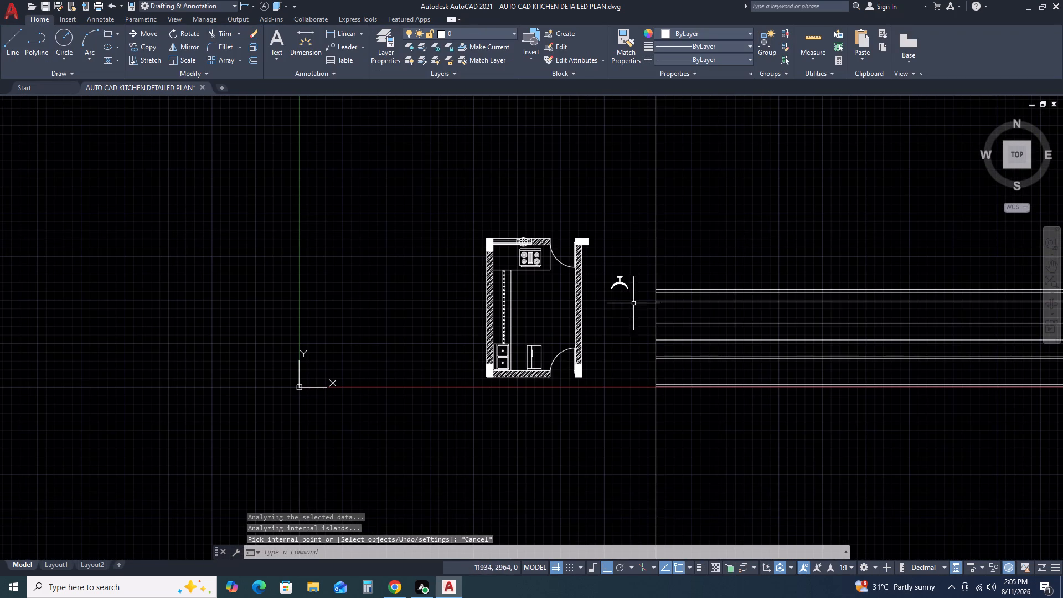
click(633, 255)
click(602, 301)
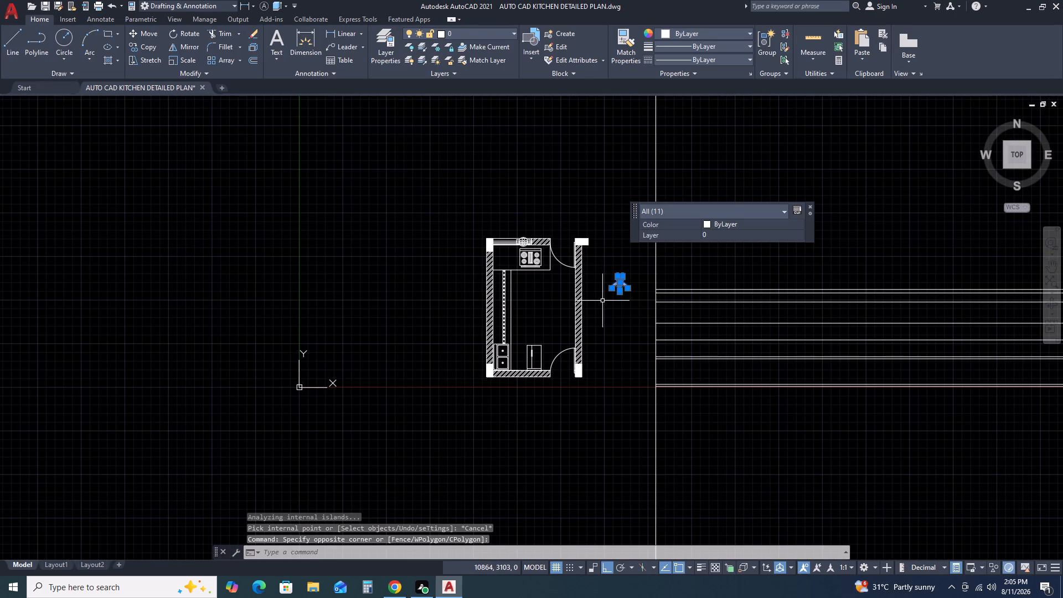
text(SC)
key(space)
click(617, 290)
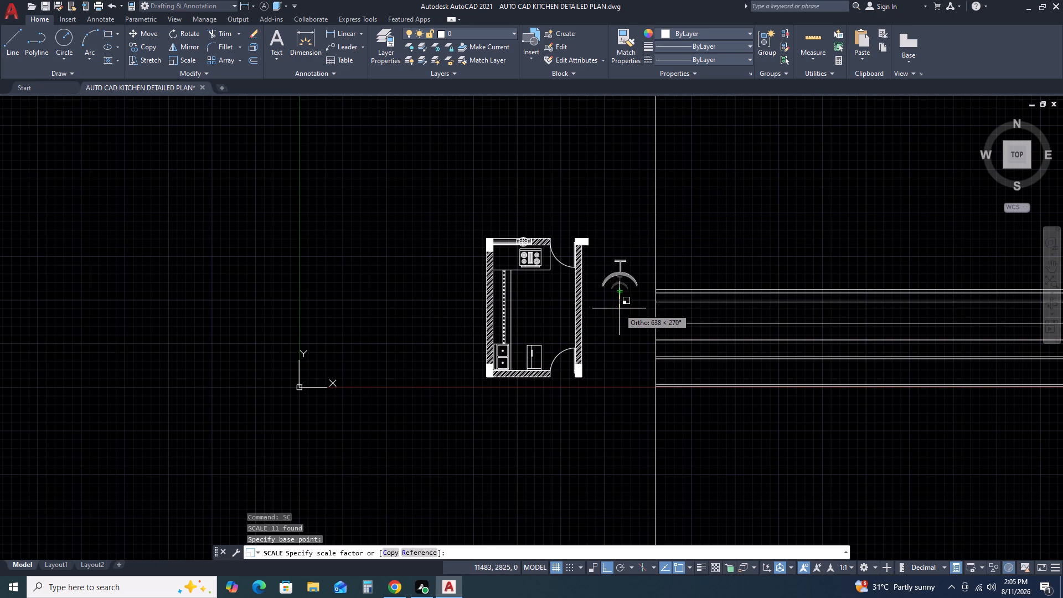
scroll(619, 297, up, 3)
click(615, 284)
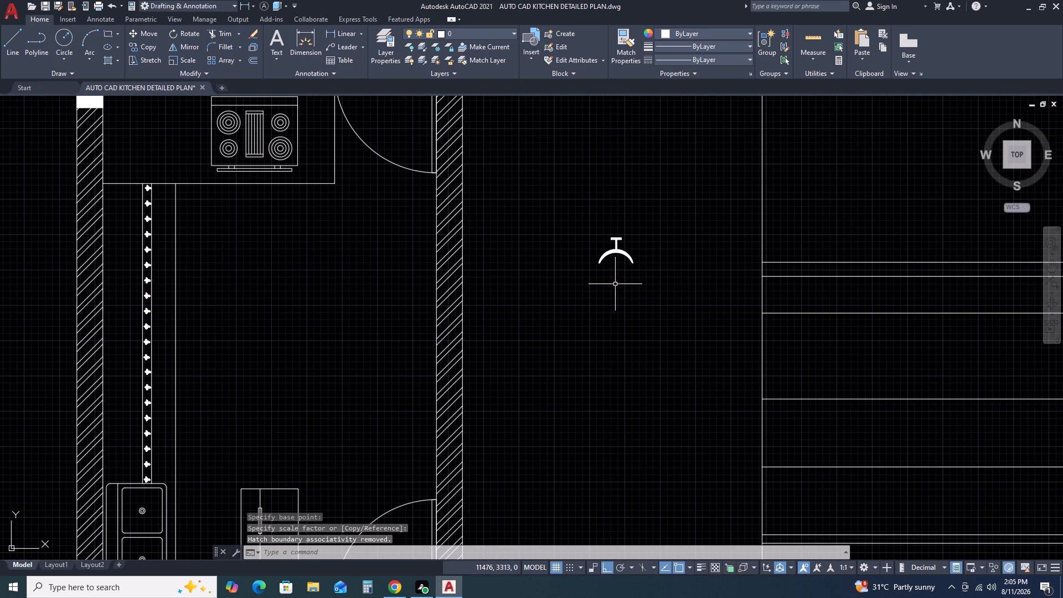
Rotate the complete crescent-and-stem symbol 90° counterclockwise so its stem faces the kitchen's left wall.
click(641, 228)
click(561, 296)
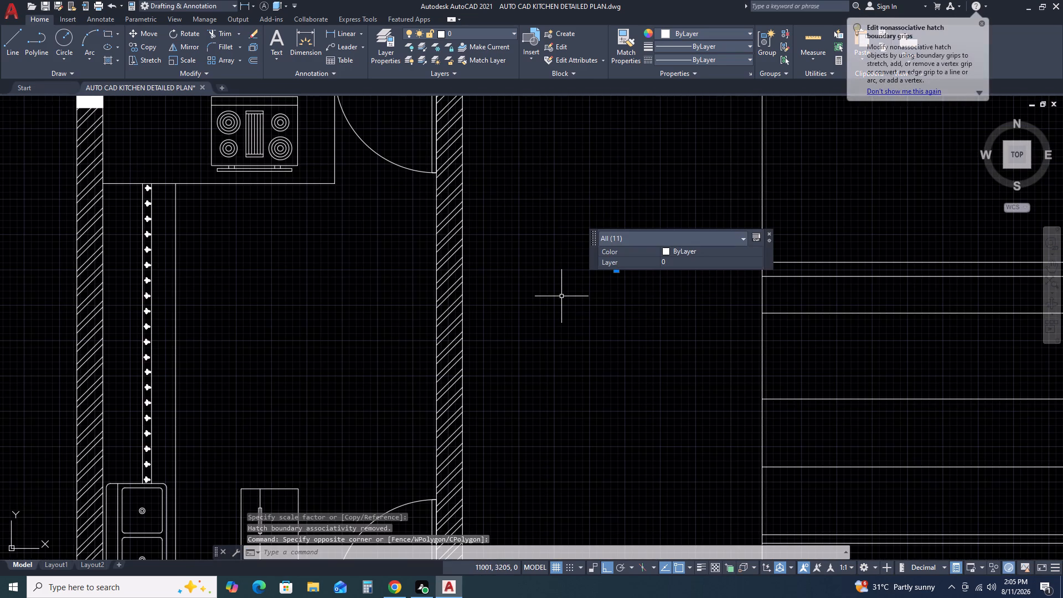
text(RO)
key(space)
click(603, 300)
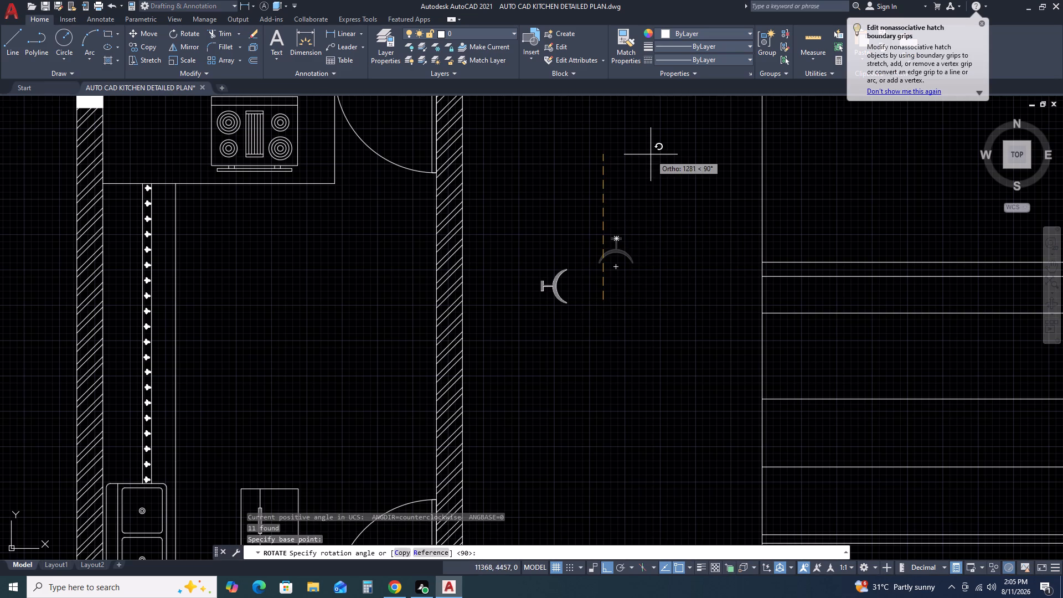
click(651, 154)
Move the rotated symbol into the kitchen, between the left hatched wall and the flower-patterned strip.
click(592, 267)
click(534, 333)
key(n)
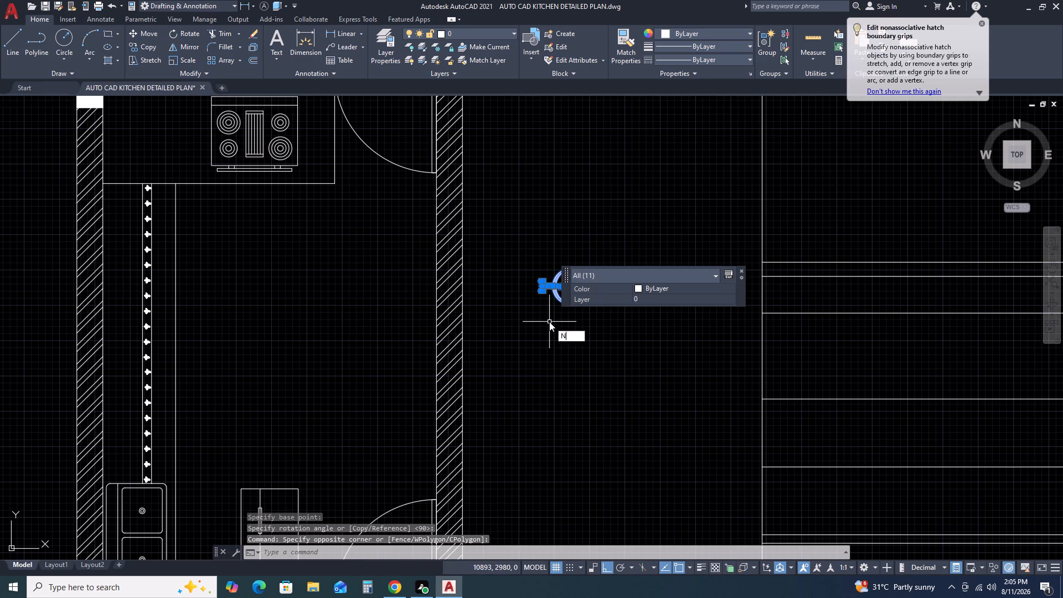
key(BackSpace)
key(BackSpace)
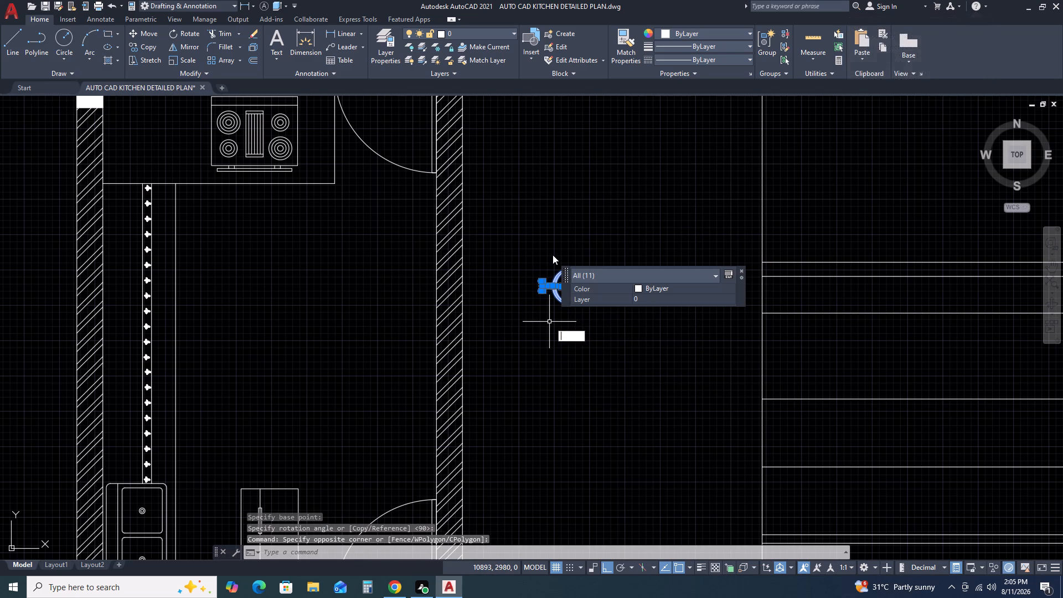
text(M)
key(space)
click(559, 250)
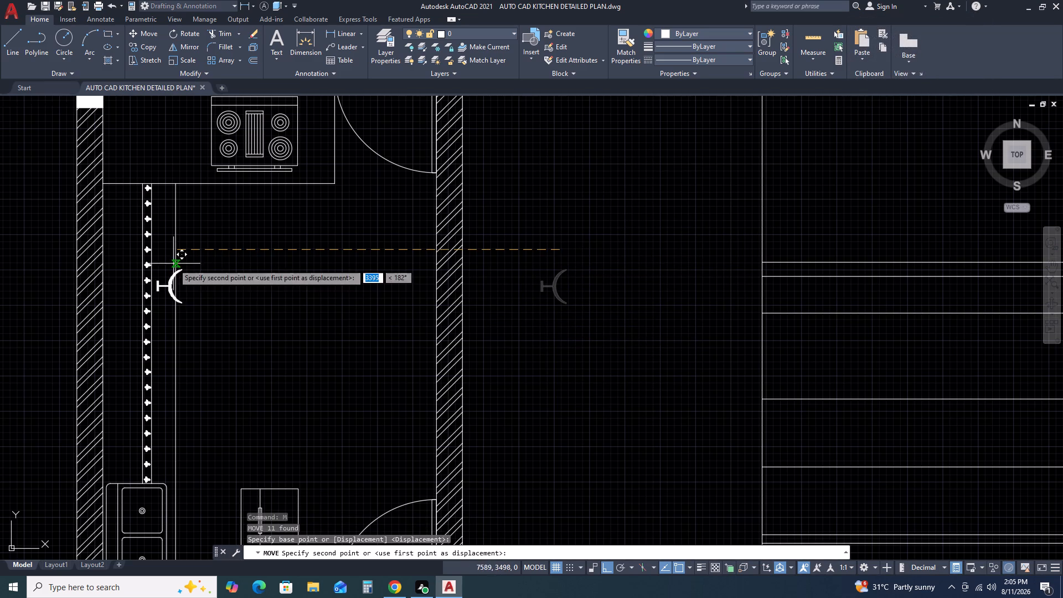
key(F8)
scroll(135, 251, up, 2)
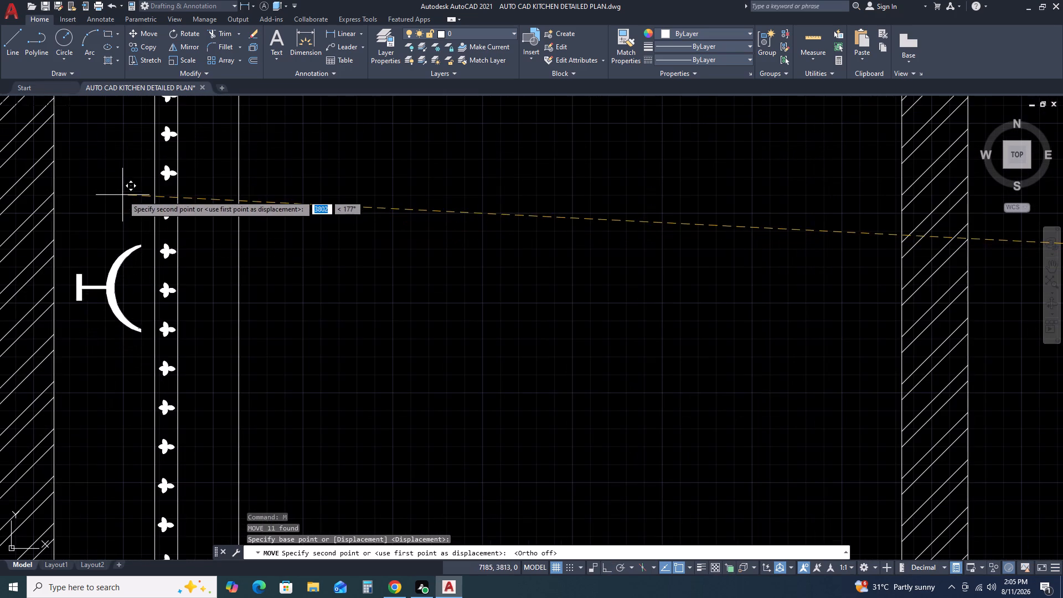
click(122, 195)
key(Escape)
Move the symbol by its stem-to-plate midpoint onto the left wall's inner face, just below the stove counter.
click(60, 232)
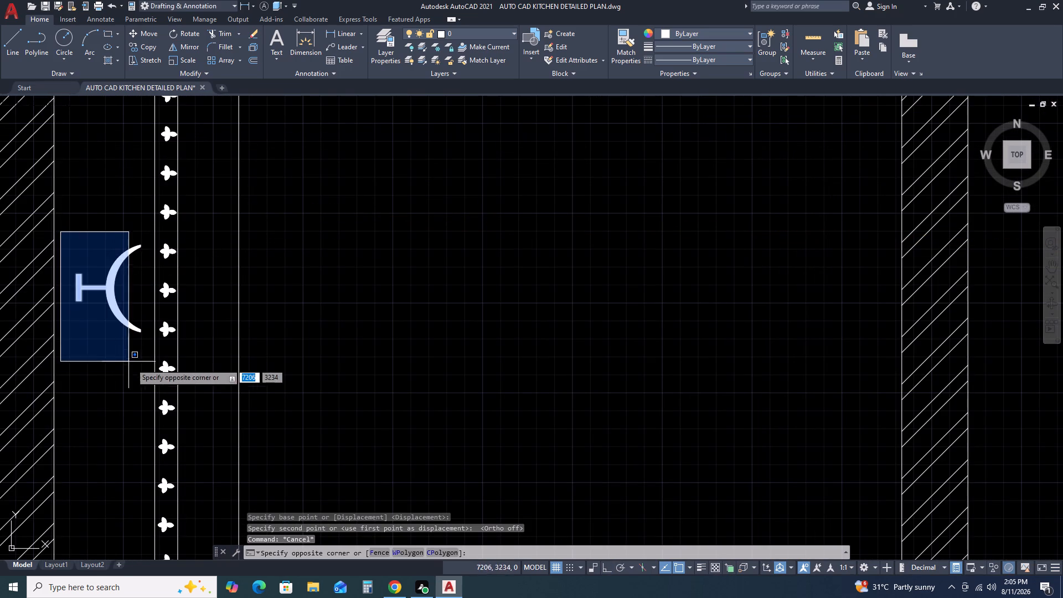
click(148, 366)
text(M)
key(space)
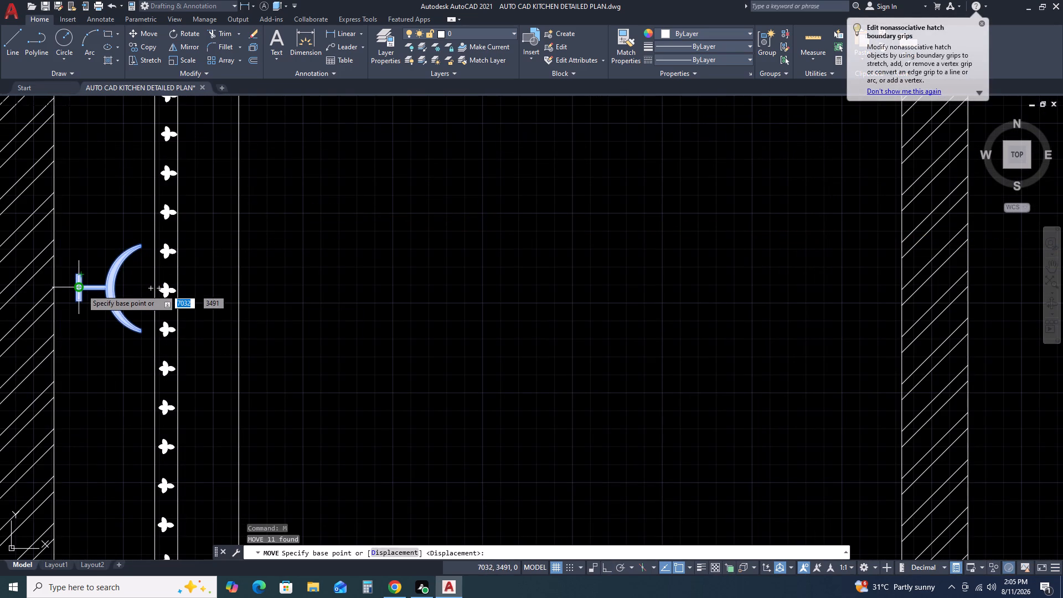
scroll(82, 290, up, 4)
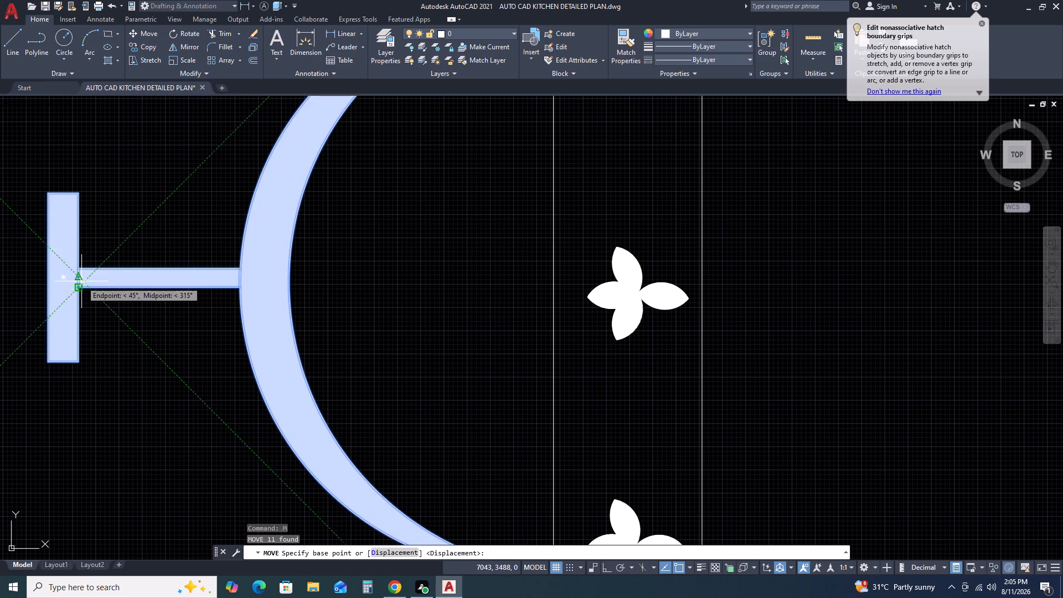
click(81, 280)
scroll(65, 213, down, 4)
middle_drag(83, 234, 390, 407)
middle_click(390, 407)
scroll(345, 239, up, 3)
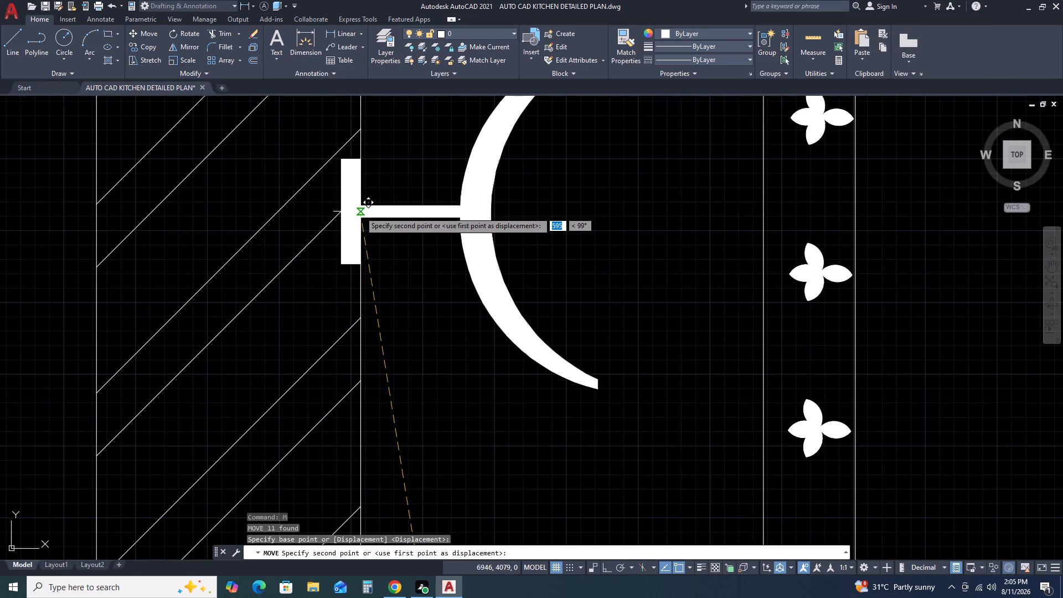
scroll(328, 243, down, 3)
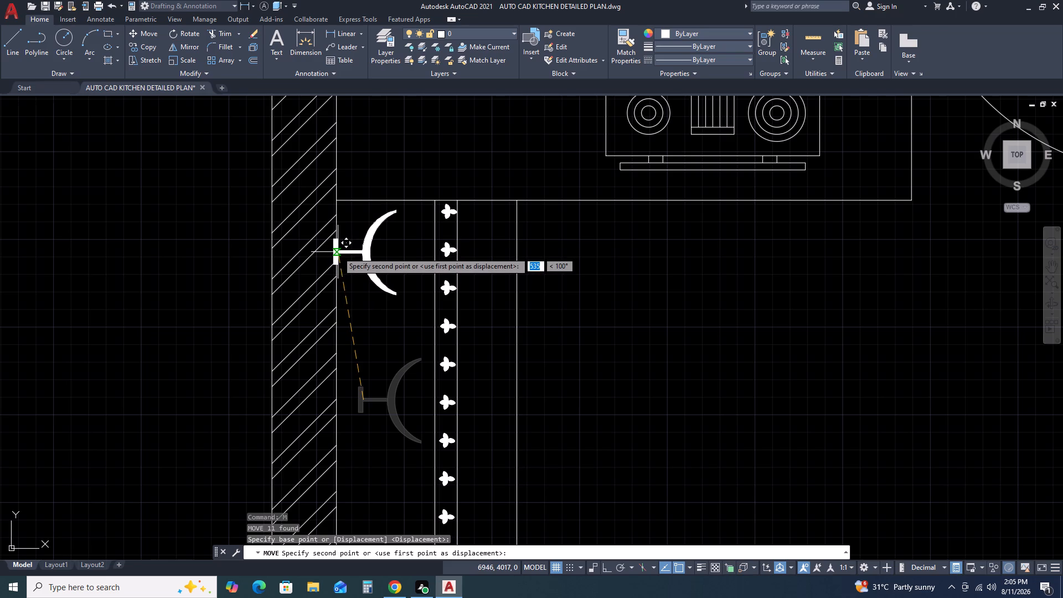
click(338, 252)
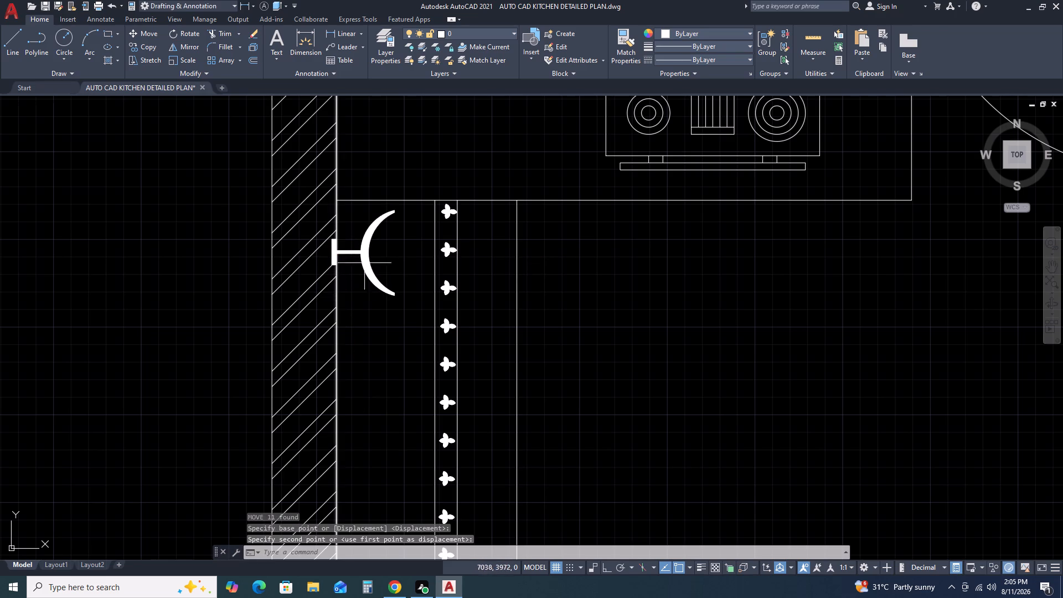
Copy the wall-mounted symbol straight down along the left wall's inner face, just clear of the first one.
scroll(339, 243, up, 2)
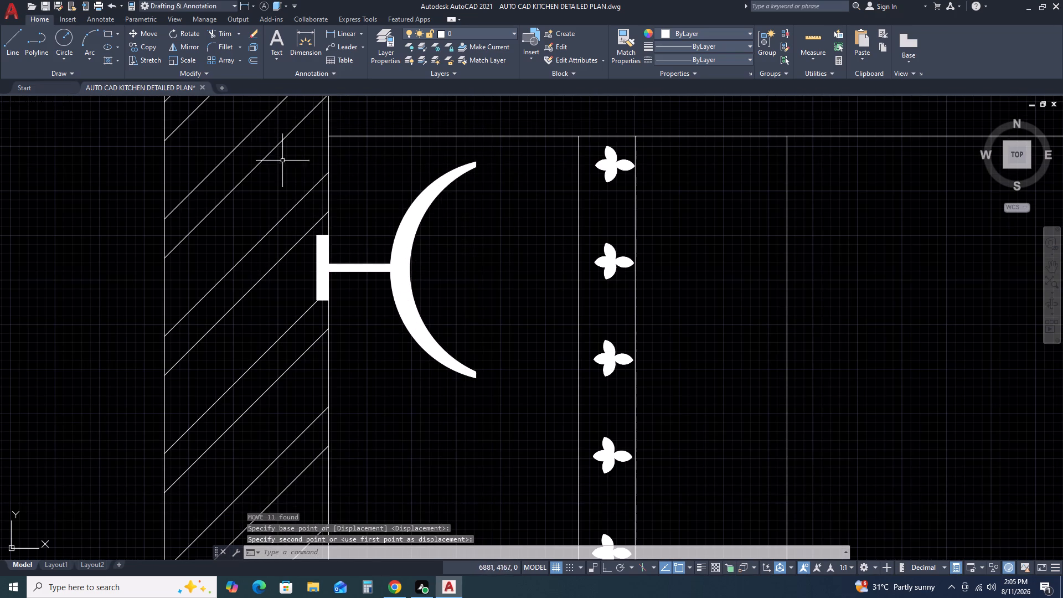
click(274, 156)
click(496, 385)
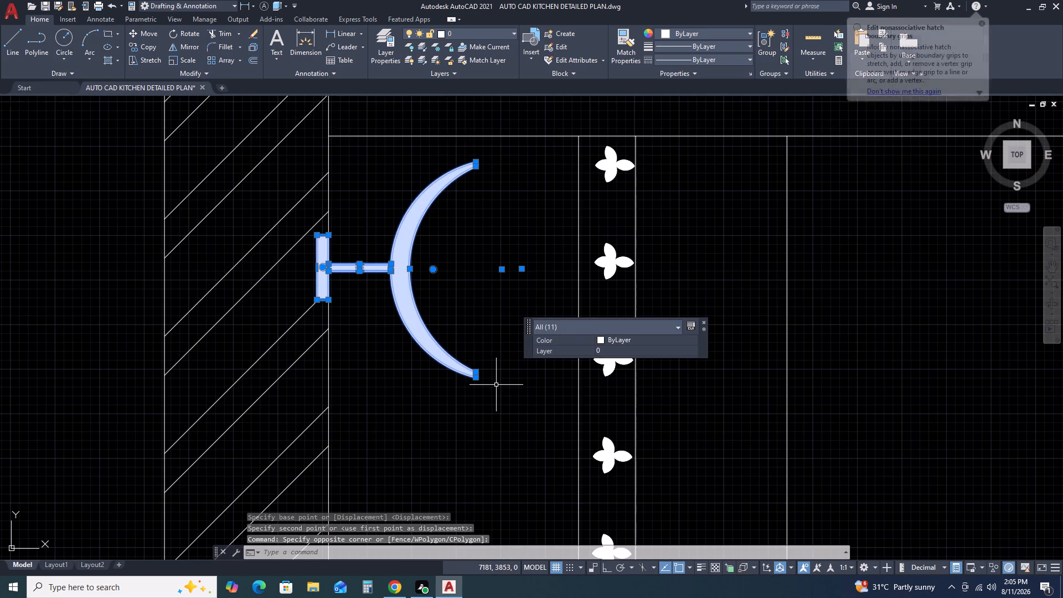
text(CO)
key(space)
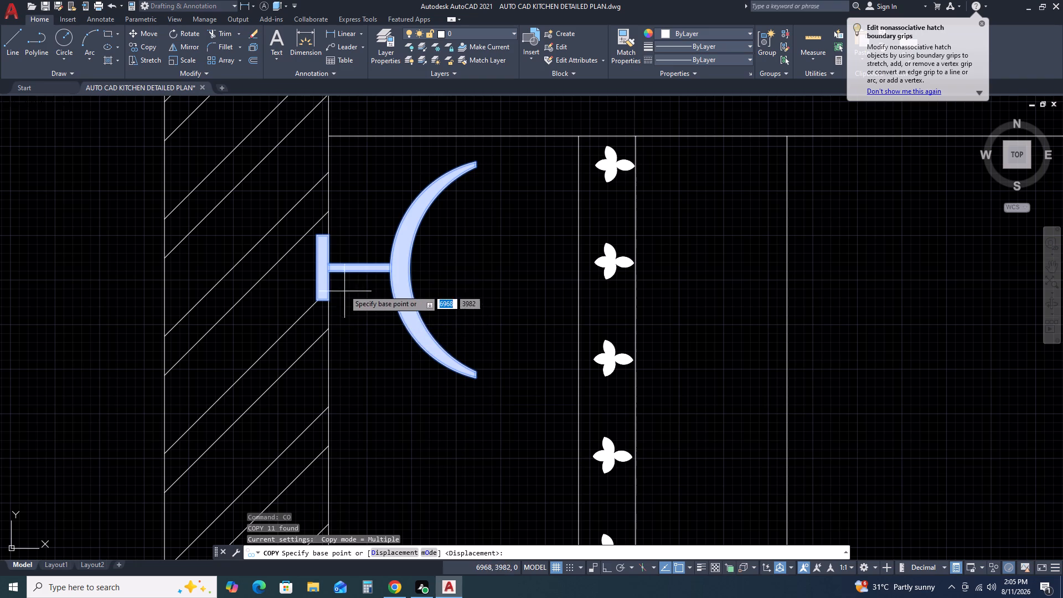
click(330, 262)
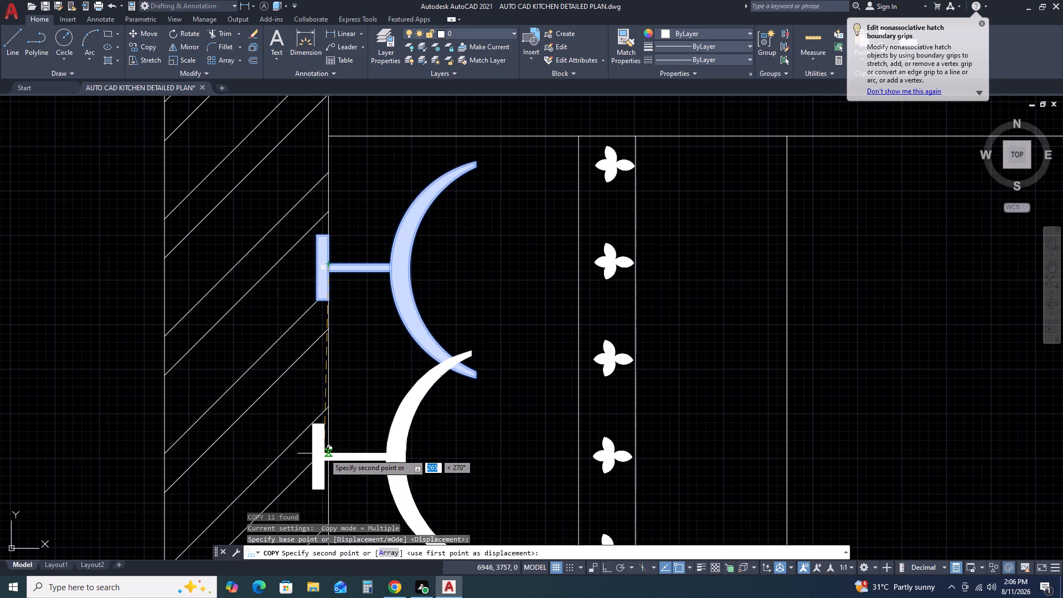
key(F8)
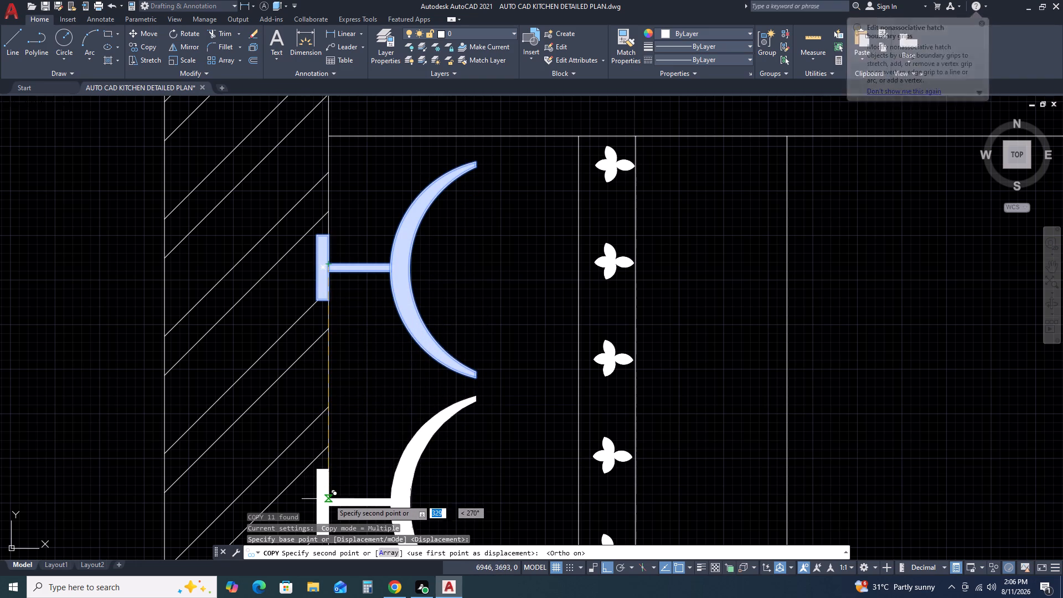
click(329, 509)
key(Escape)
Review the whole kitchen plan, from the stove counter and the two wall symbols down to the sink and lower door.
scroll(365, 379, down, 3)
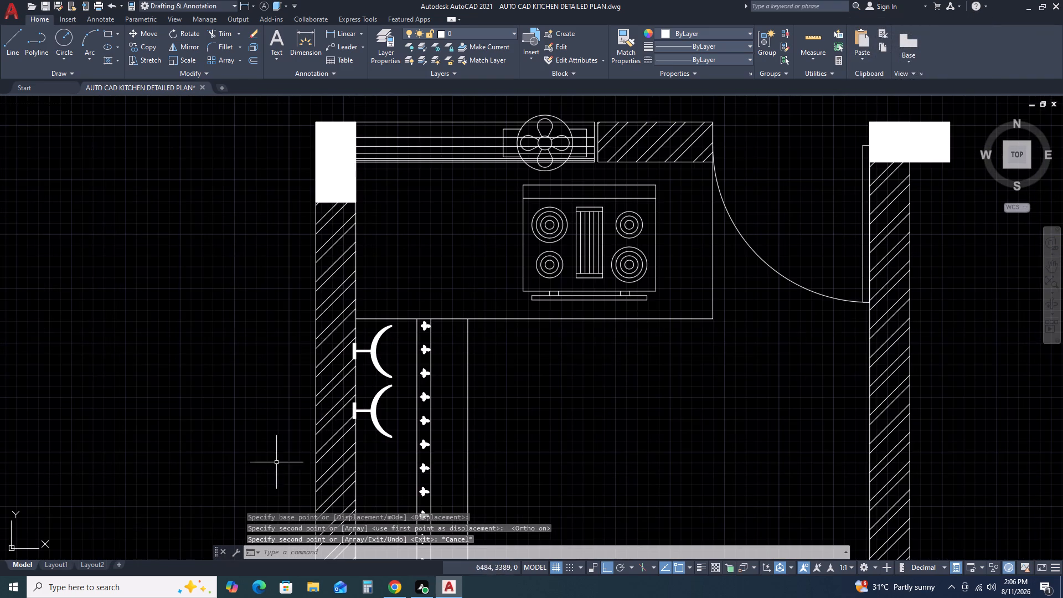
scroll(369, 489, down, 2)
middle_drag(437, 451, 441, 364)
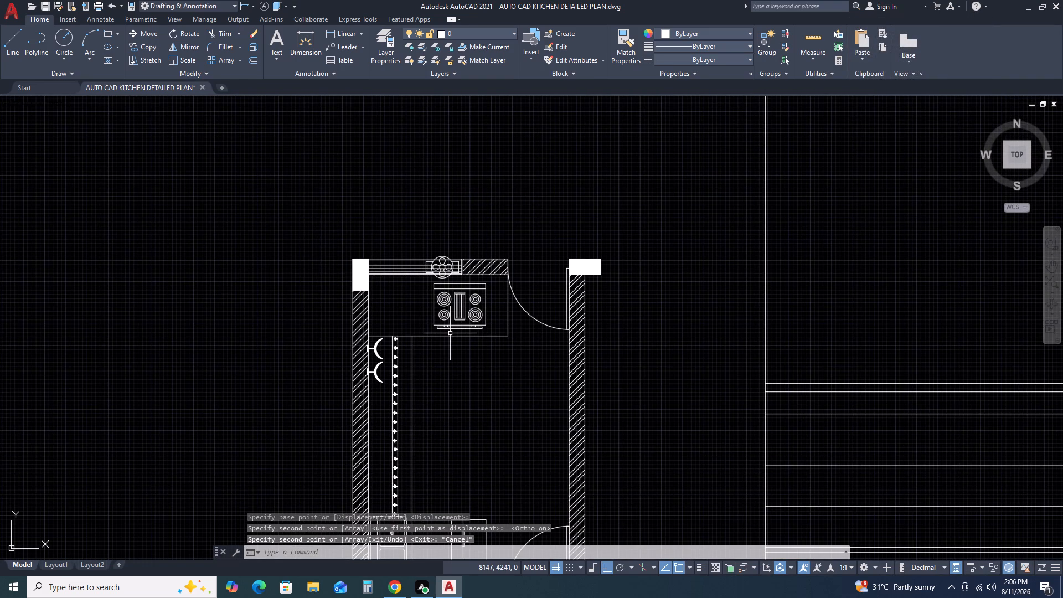
scroll(443, 357, down, 1)
middle_drag(409, 404, 416, 327)
scroll(406, 281, up, 4)
scroll(483, 352, down, 3)
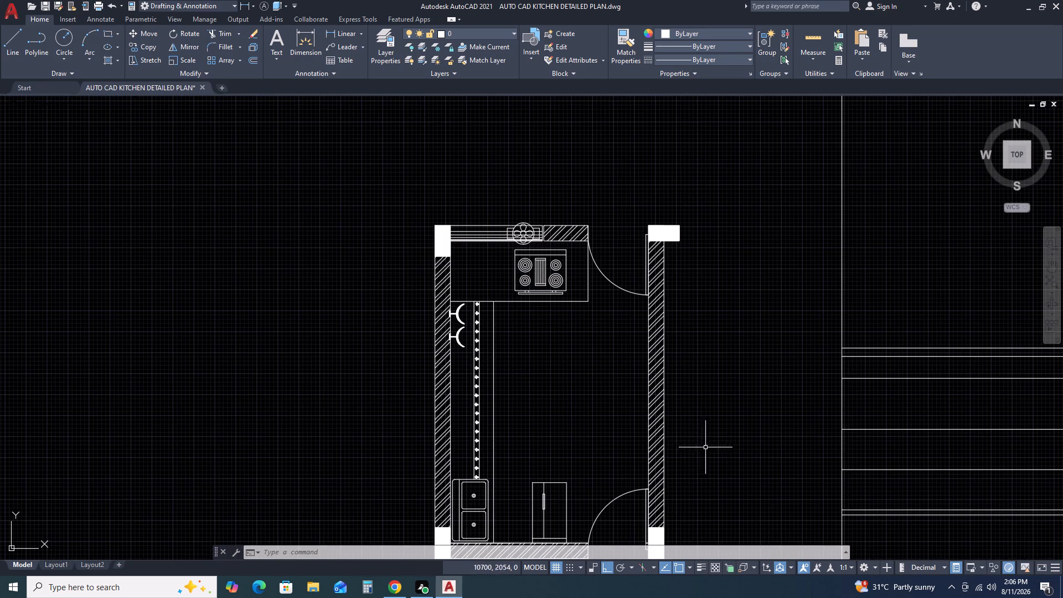
middle_drag(710, 461, 636, 360)
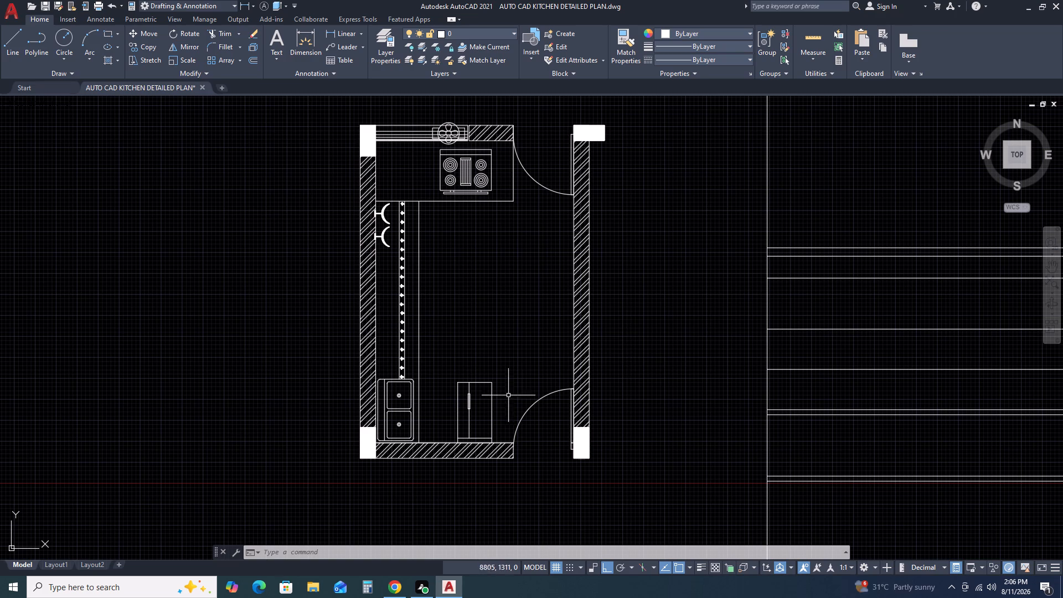
scroll(567, 398, down, 1)
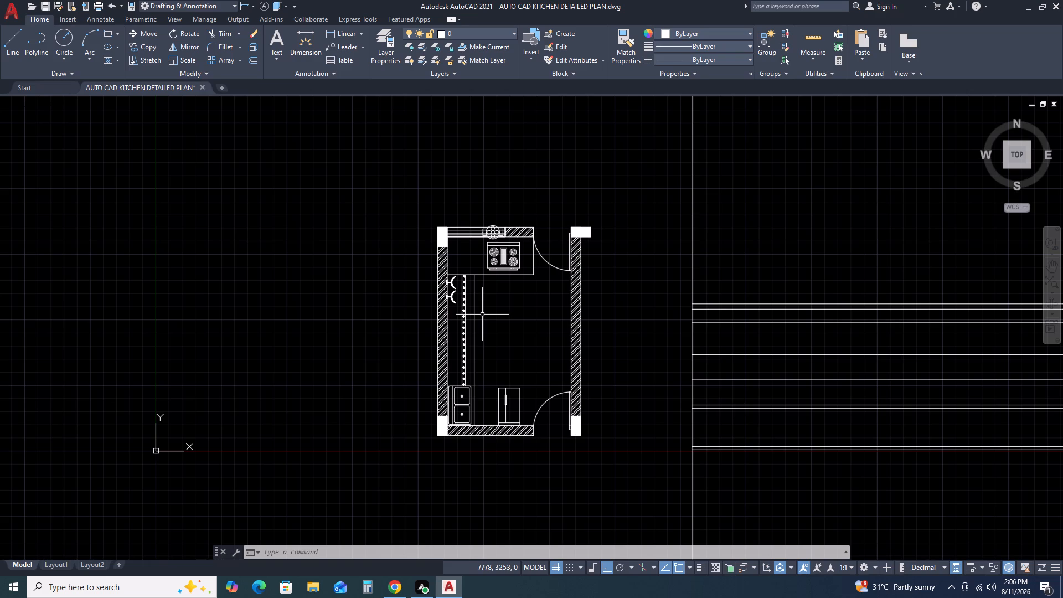
Offset the sink counter's vertical front edge repeatedly by 10 mm towards the left wall to form closely spaced edge lines.
scroll(473, 388, up, 2)
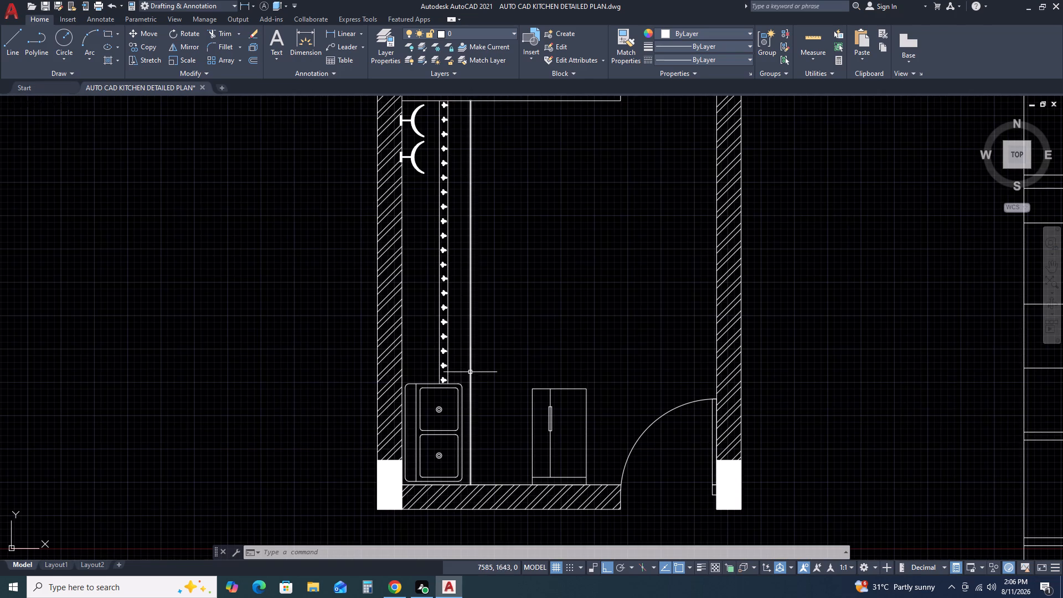
click(470, 372)
text(O)
key(space)
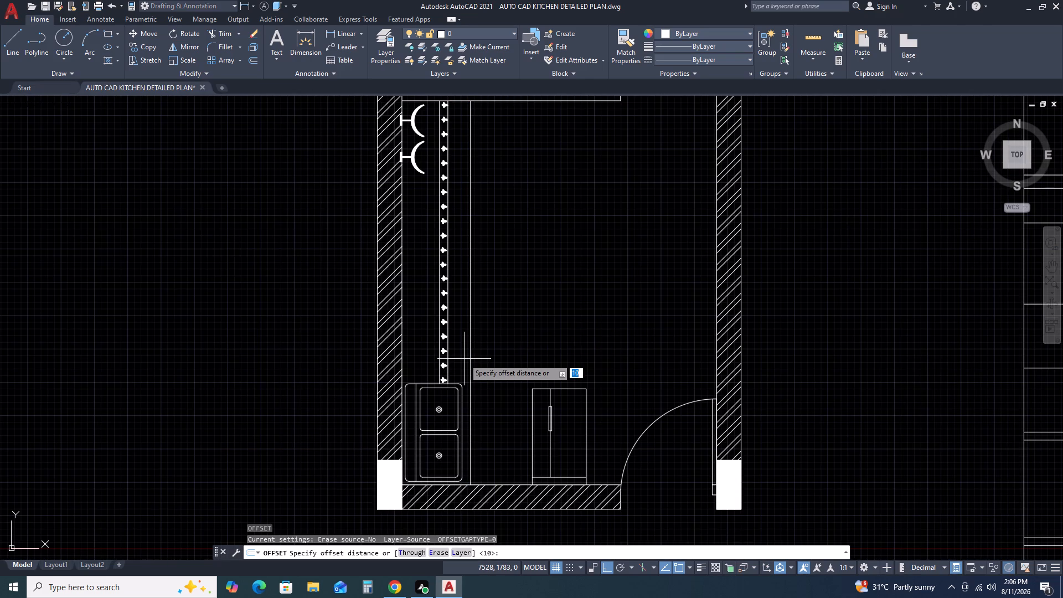
key(space)
click(454, 347)
double_click(468, 344)
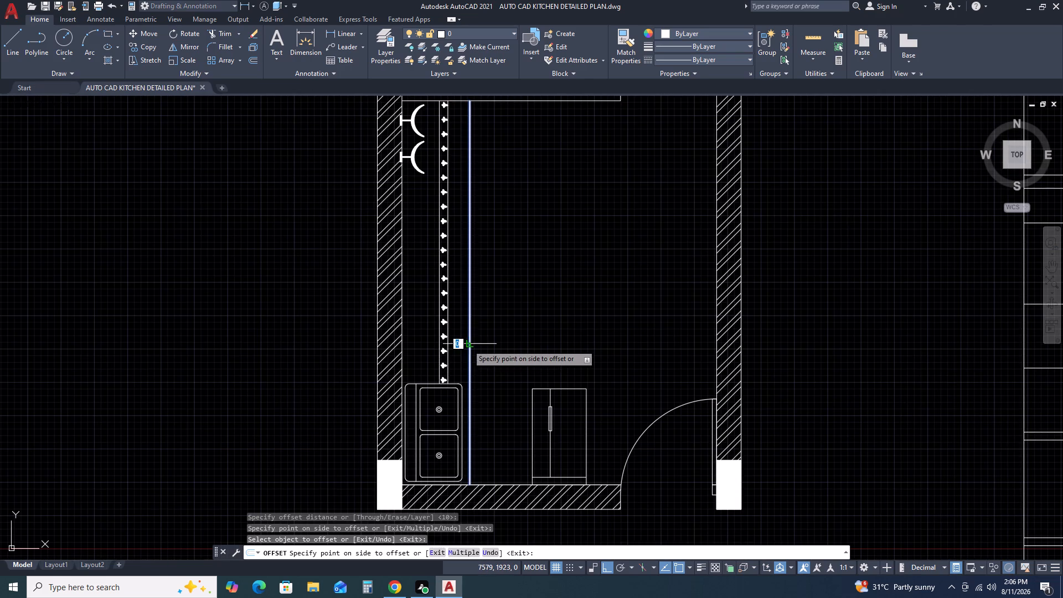
scroll(460, 358, up, 4)
click(500, 344)
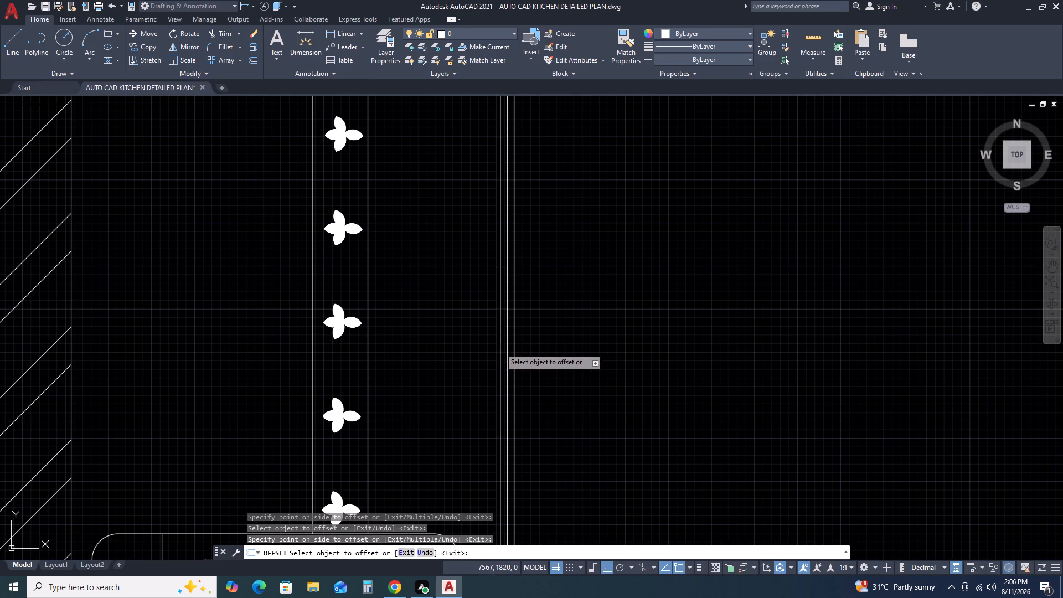
click(499, 348)
click(496, 353)
Offset the stove counter's horizontal front edge upward three times in succession, each by 10 mm.
scroll(529, 385, down, 4)
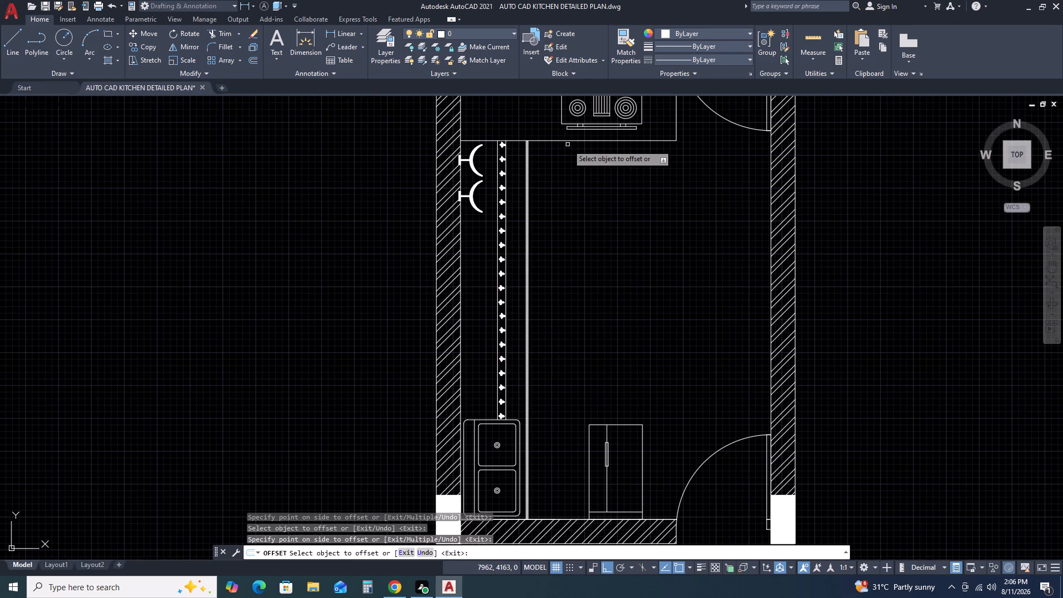
middle_drag(563, 149, 563, 385)
middle_click(560, 410)
scroll(559, 394, up, 2)
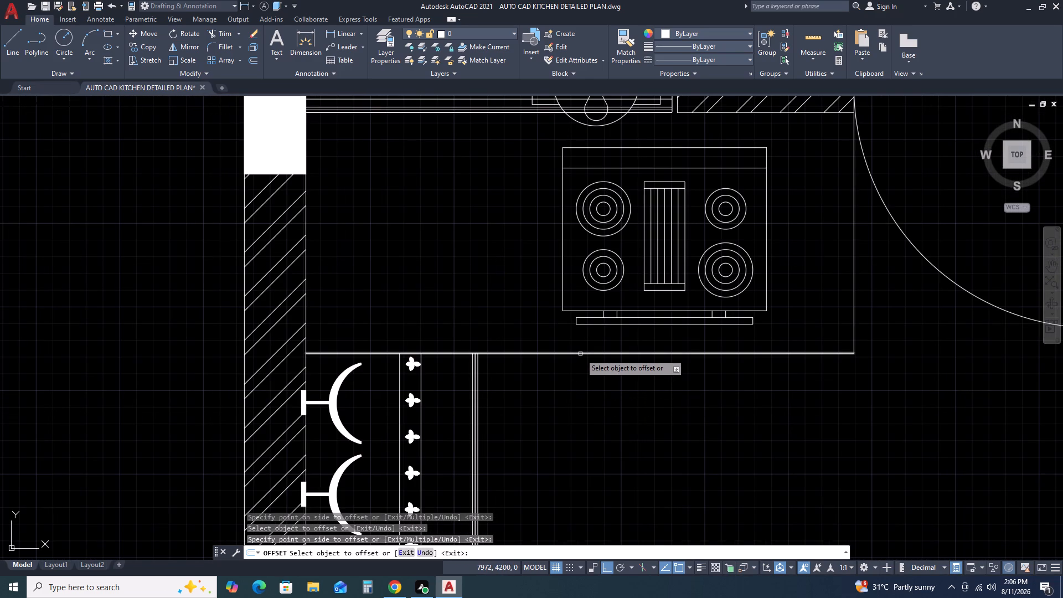
click(580, 354)
click(582, 348)
scroll(576, 353, up, 2)
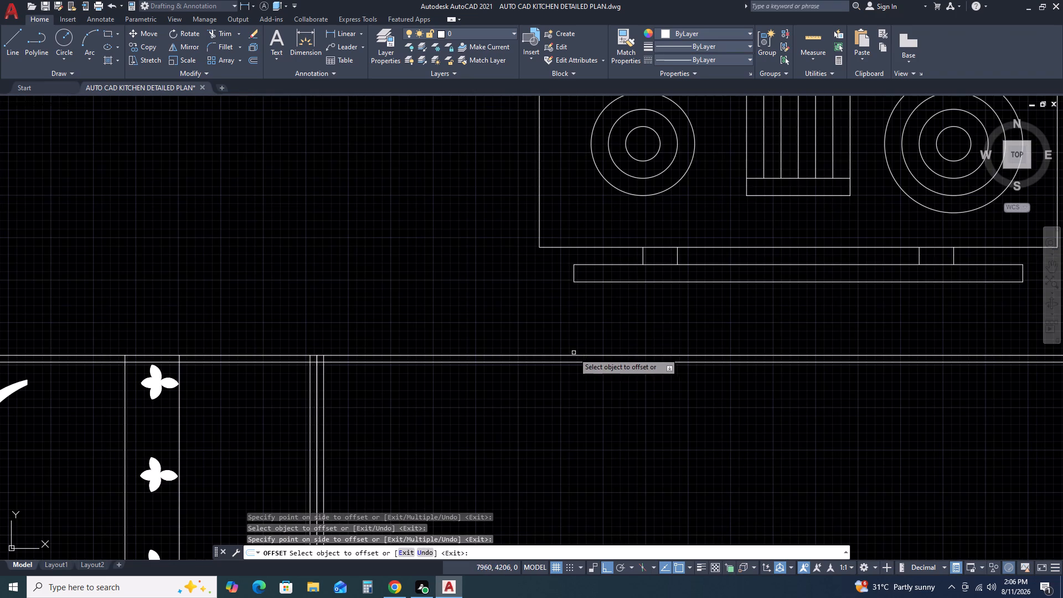
click(488, 356)
click(494, 341)
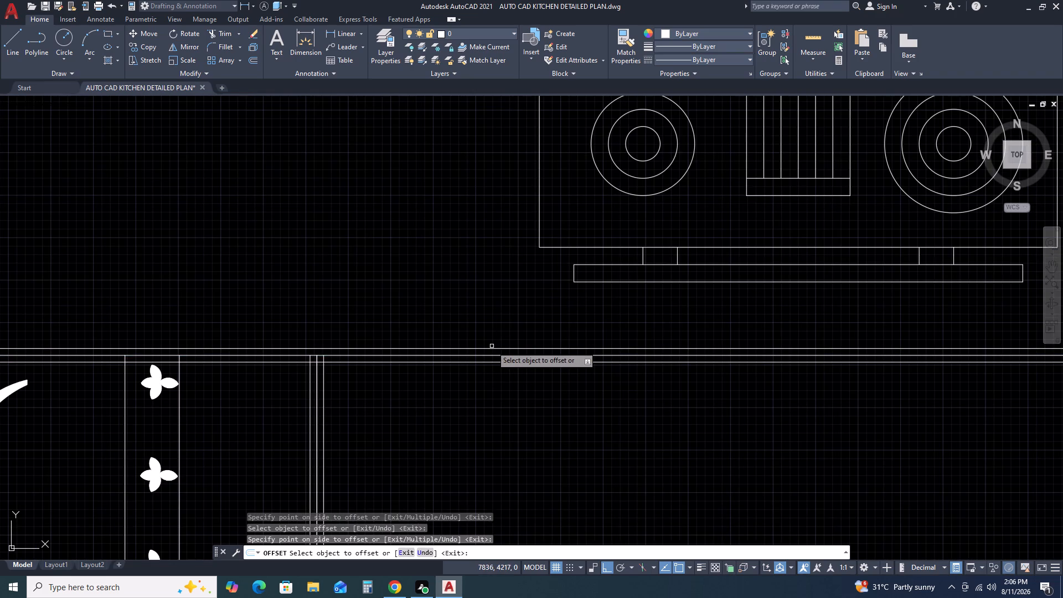
click(492, 346)
click(493, 340)
click(495, 350)
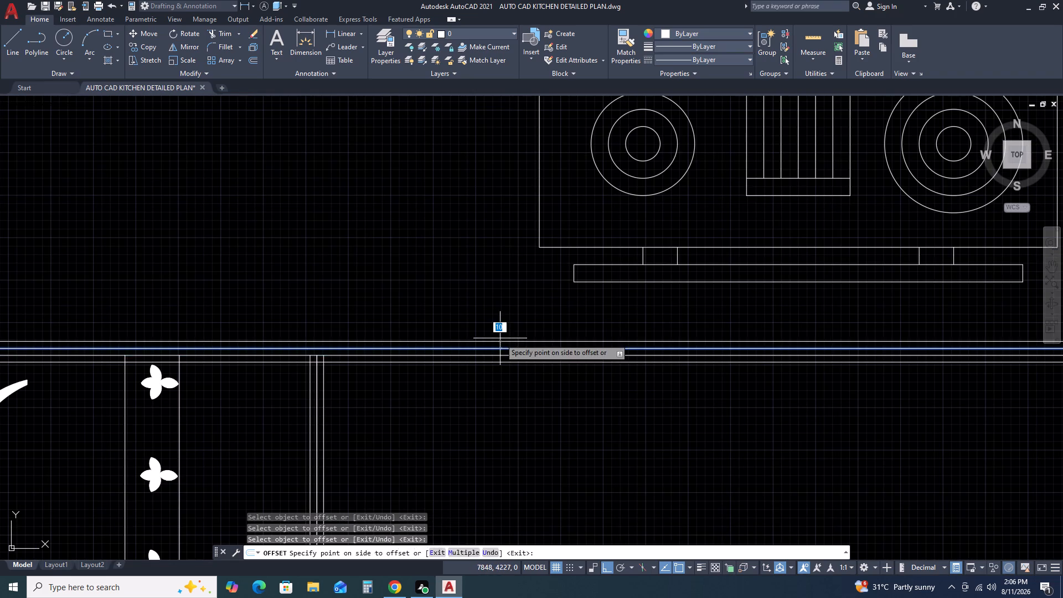
click(500, 338)
key(Escape)
Delete the original, lowest line of the stove counter's front edge.
click(489, 363)
key(Delete)
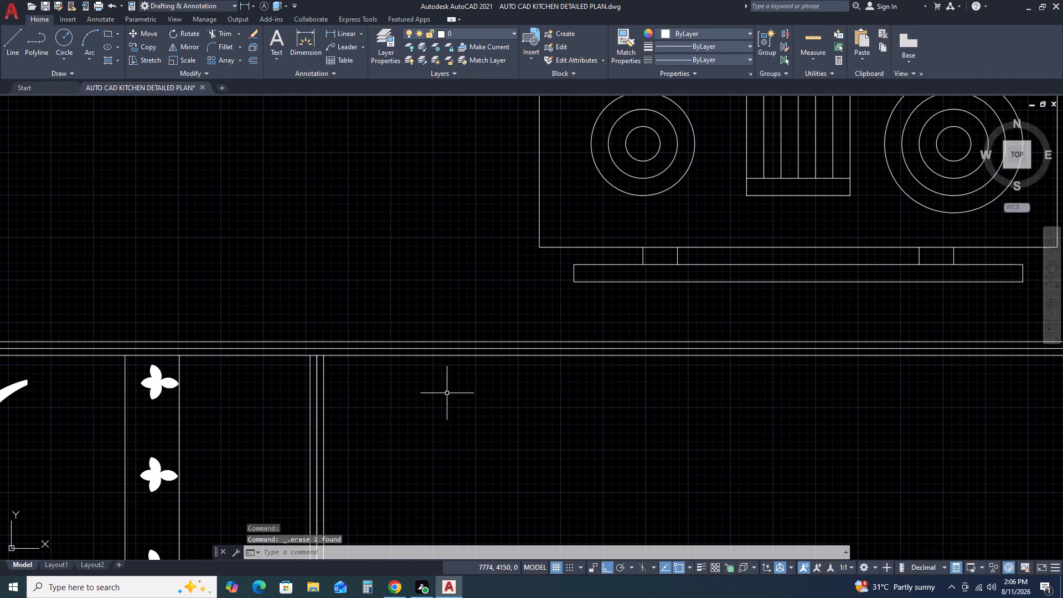
Draw a 900 mm line closing the upper door opening along the outer wall face, from wall end to column corner.
scroll(434, 401, down, 3)
scroll(478, 402, down, 2)
middle_drag(515, 413, 505, 342)
scroll(616, 392, down, 1)
middle_drag(628, 409, 620, 386)
middle_drag(613, 374, 605, 360)
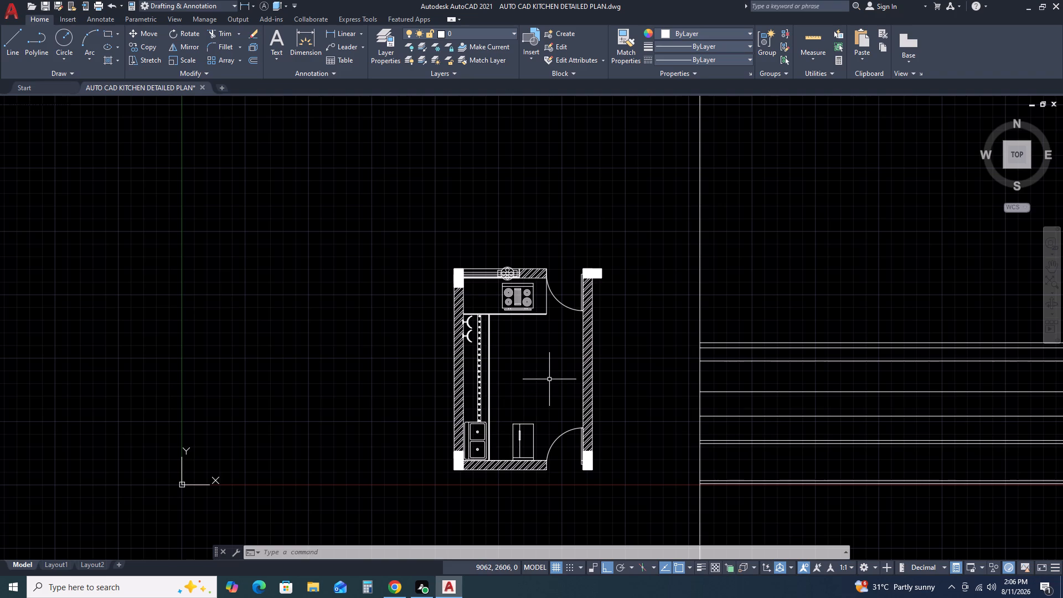
text(L)
key(space)
scroll(566, 257, up, 2)
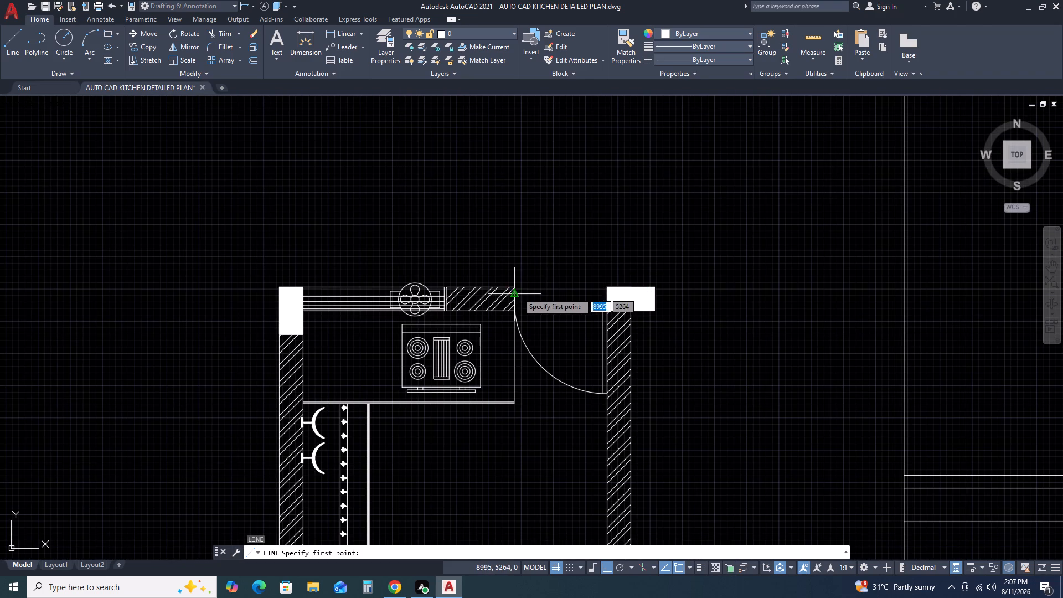
click(514, 287)
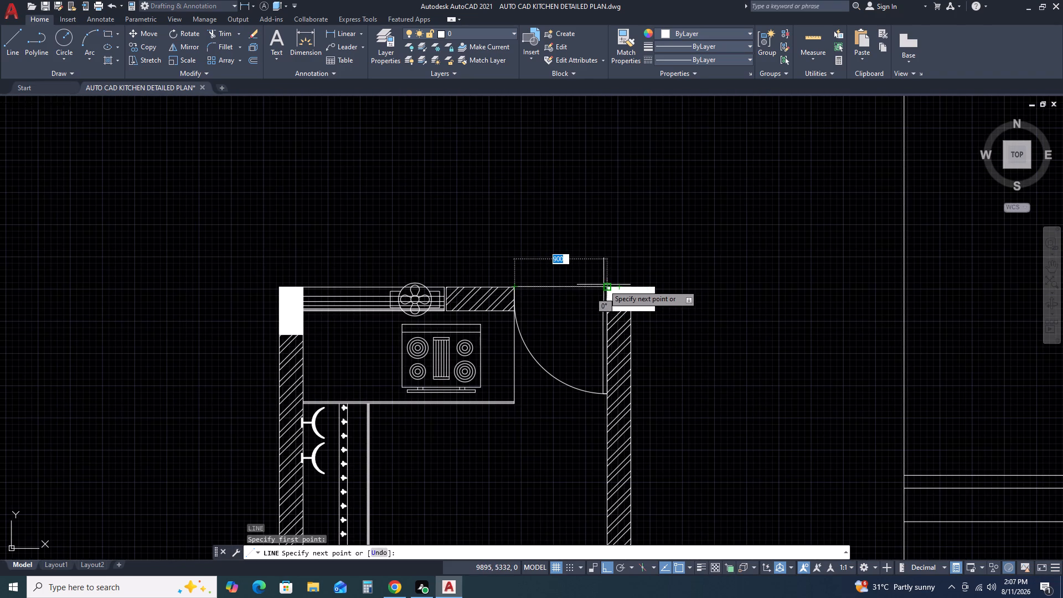
double_click(605, 285)
key(Escape)
scroll(591, 243, down, 5)
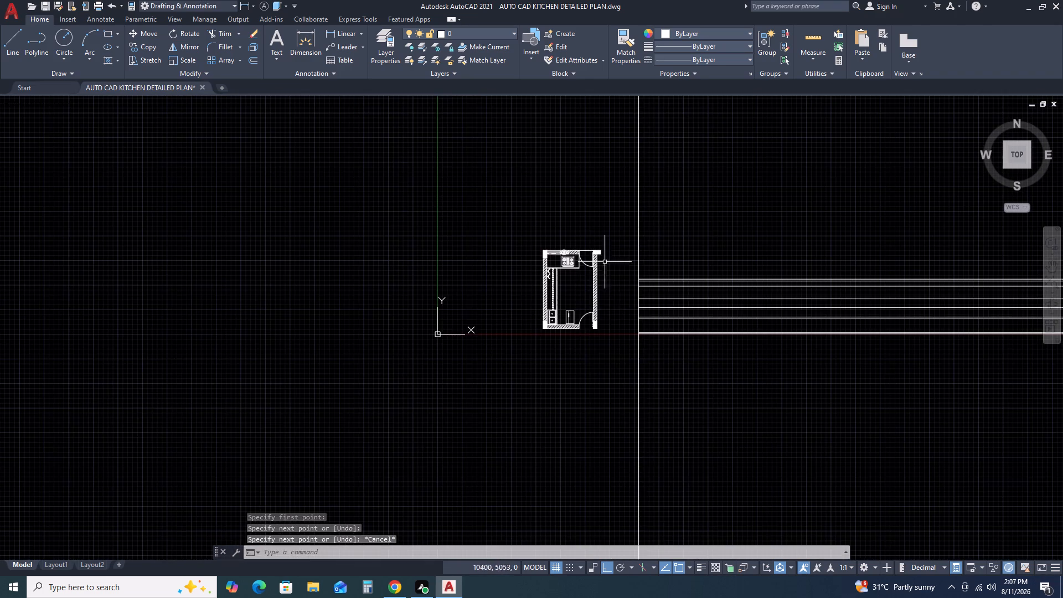
Draw a line about 901 mm long closing the lower door opening along the outer wall face, from wall end to column corner.
key(space)
scroll(578, 350, up, 3)
scroll(584, 271, up, 4)
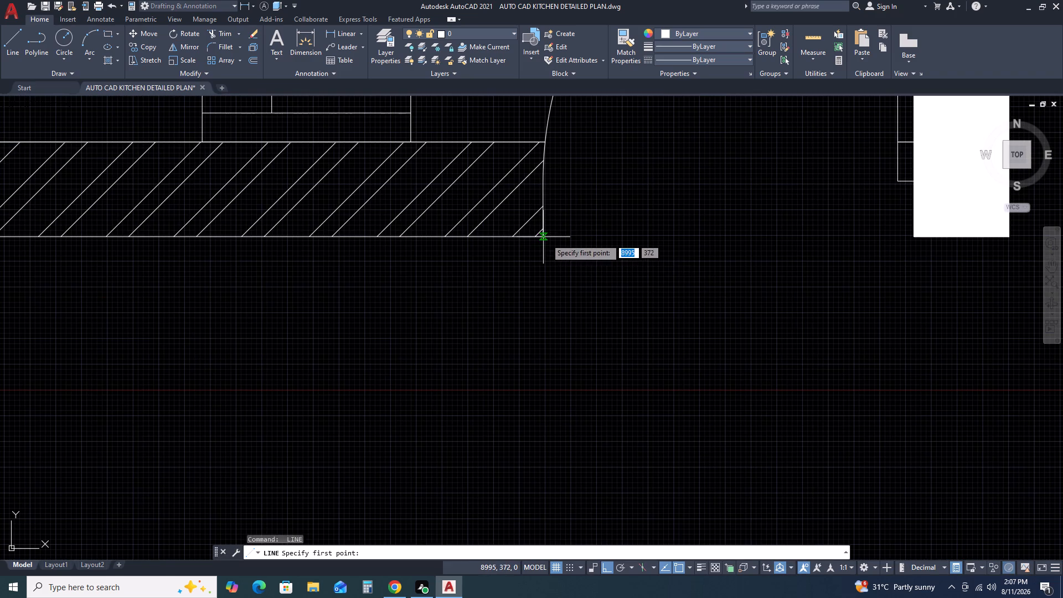
click(545, 239)
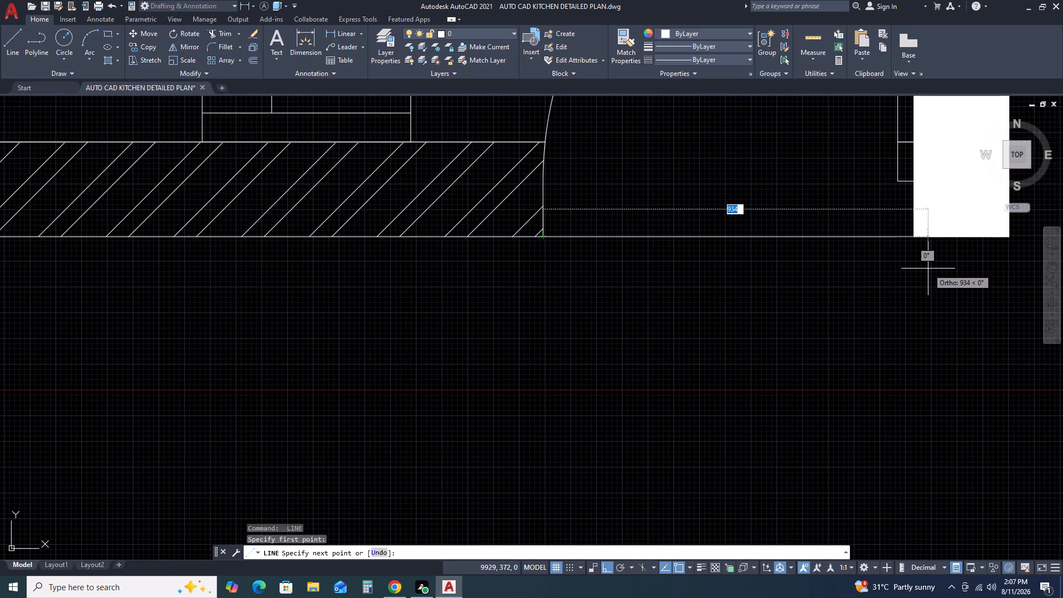
click(916, 233)
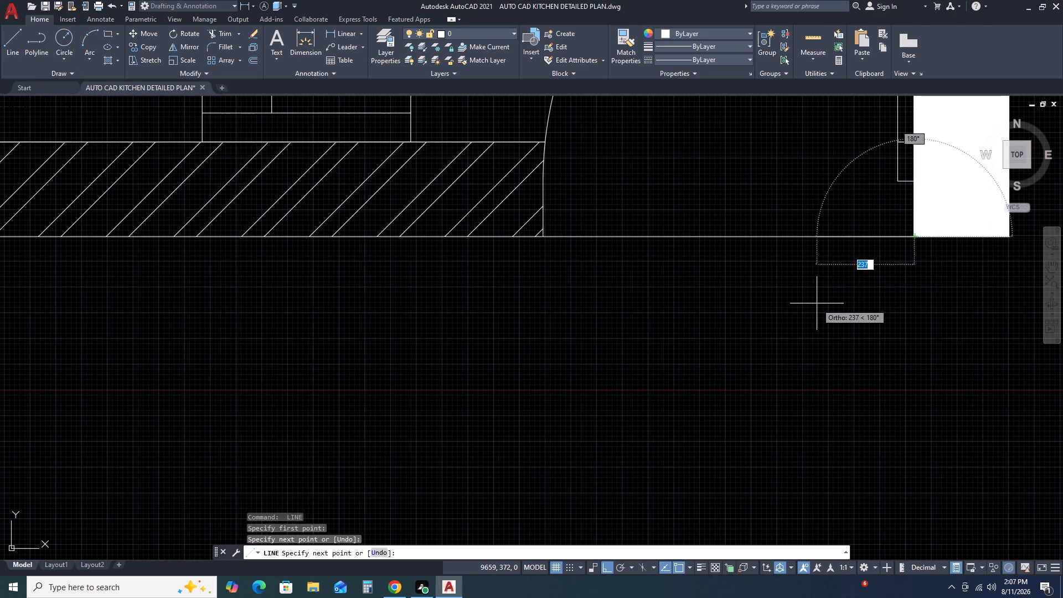
key(Escape)
scroll(704, 306, down, 3)
scroll(526, 361, down, 2)
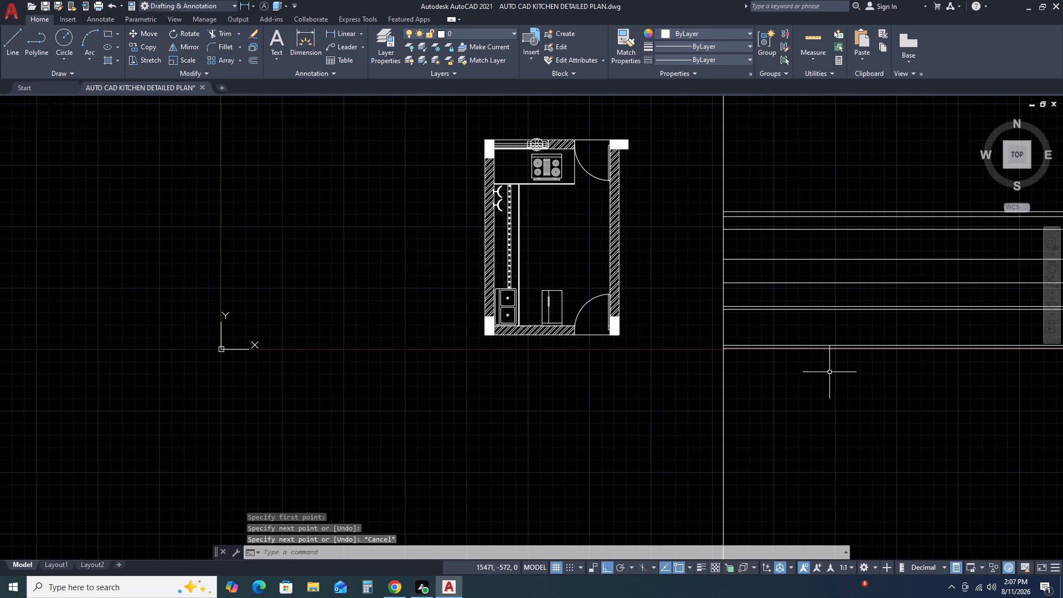
Examine the set of long horizontal elevation lines beside the kitchen plan and the vertical line where they start.
scroll(610, 468, down, 2)
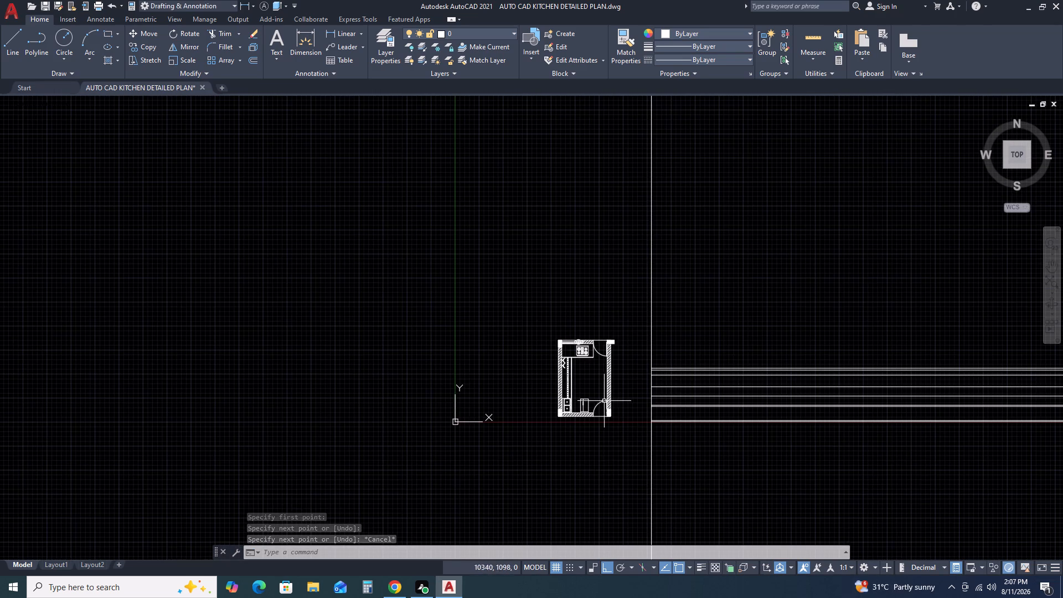
scroll(603, 400, up, 2)
middle_drag(802, 426, 613, 389)
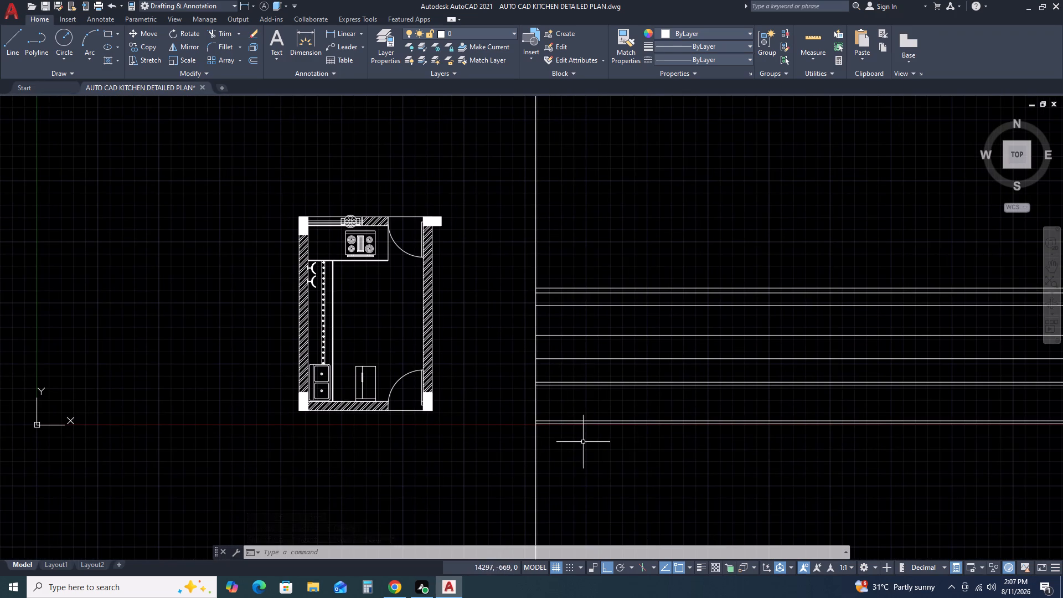
scroll(560, 420, up, 2)
middle_drag(599, 405, 495, 406)
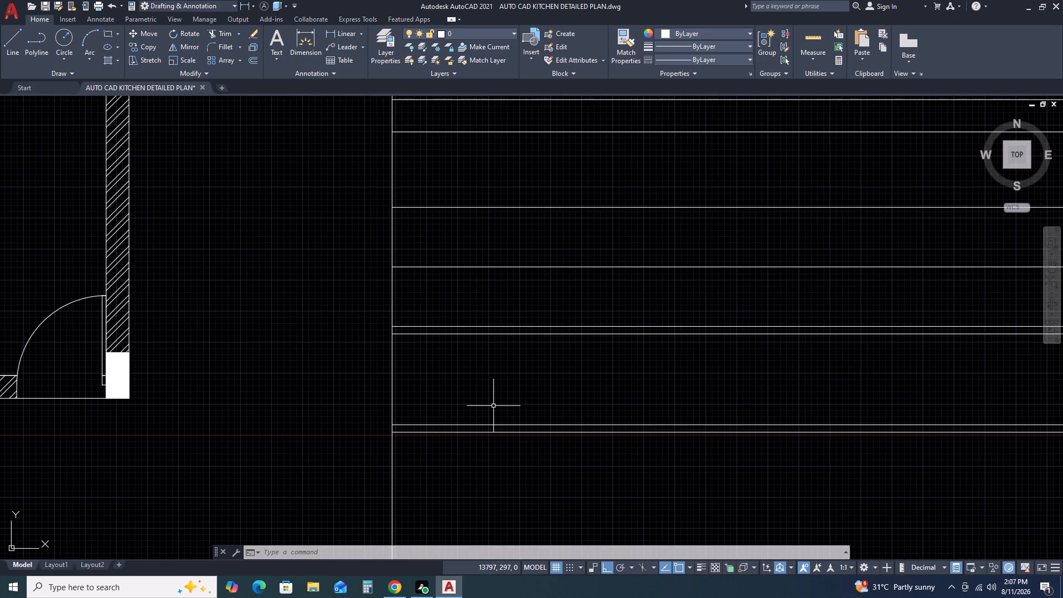
scroll(610, 368, down, 3)
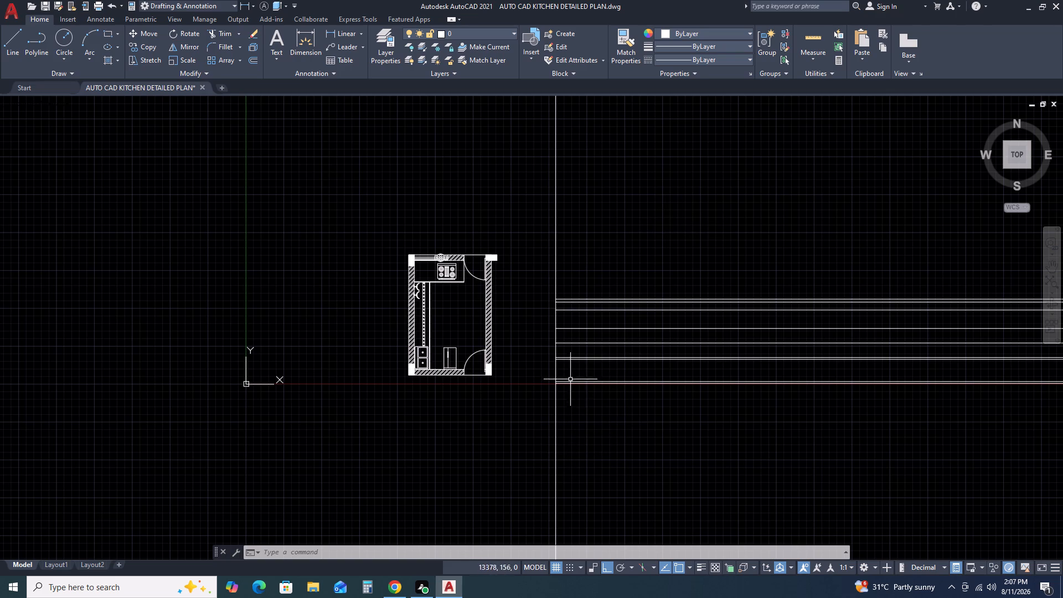
scroll(566, 342, up, 4)
scroll(566, 334, down, 3)
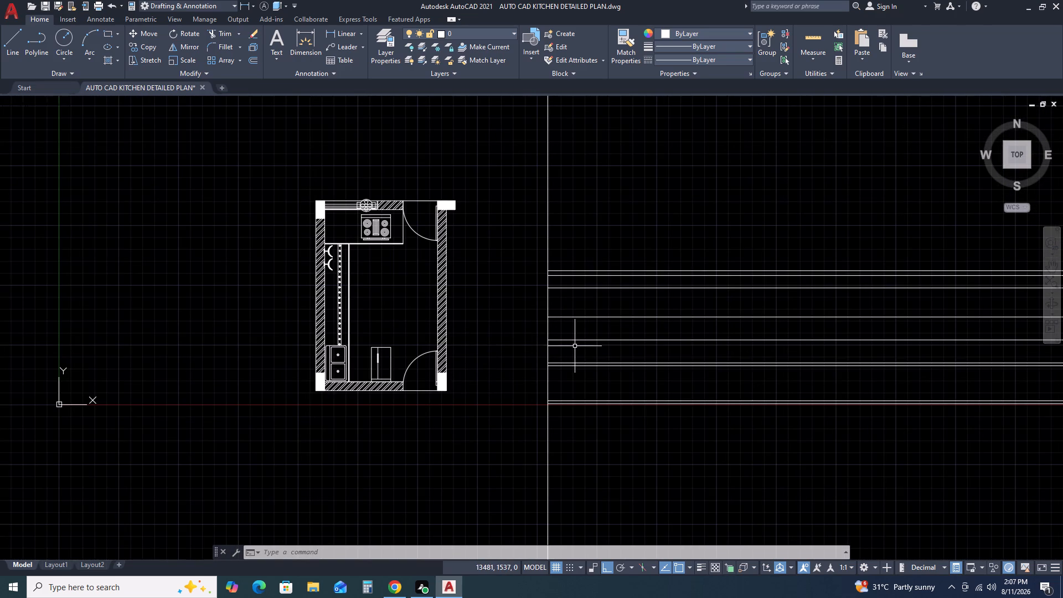
scroll(580, 353, down, 2)
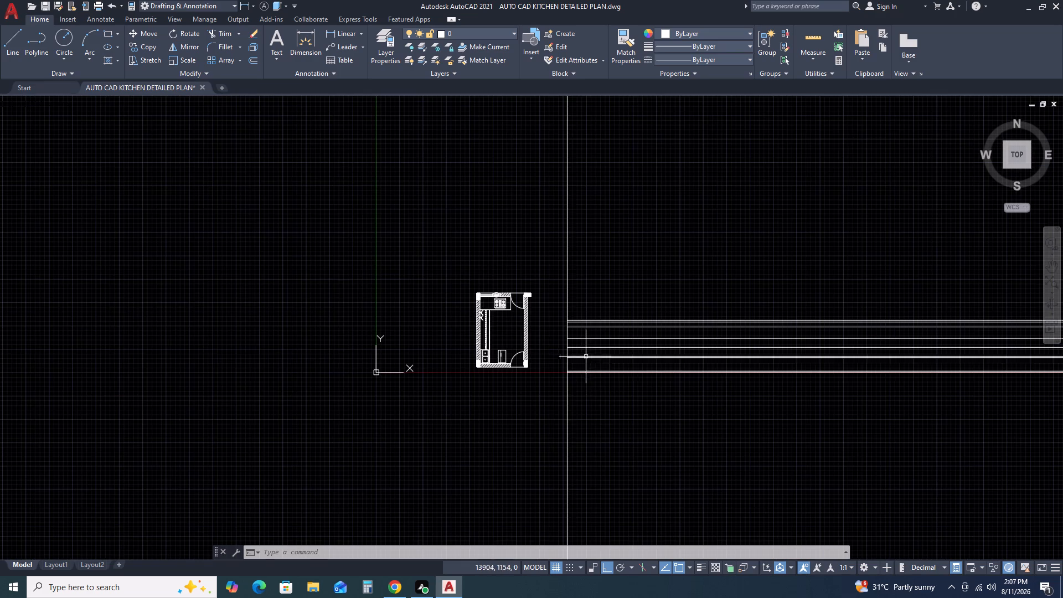
scroll(497, 256, up, 3)
scroll(544, 301, down, 2)
middle_drag(788, 410, 535, 295)
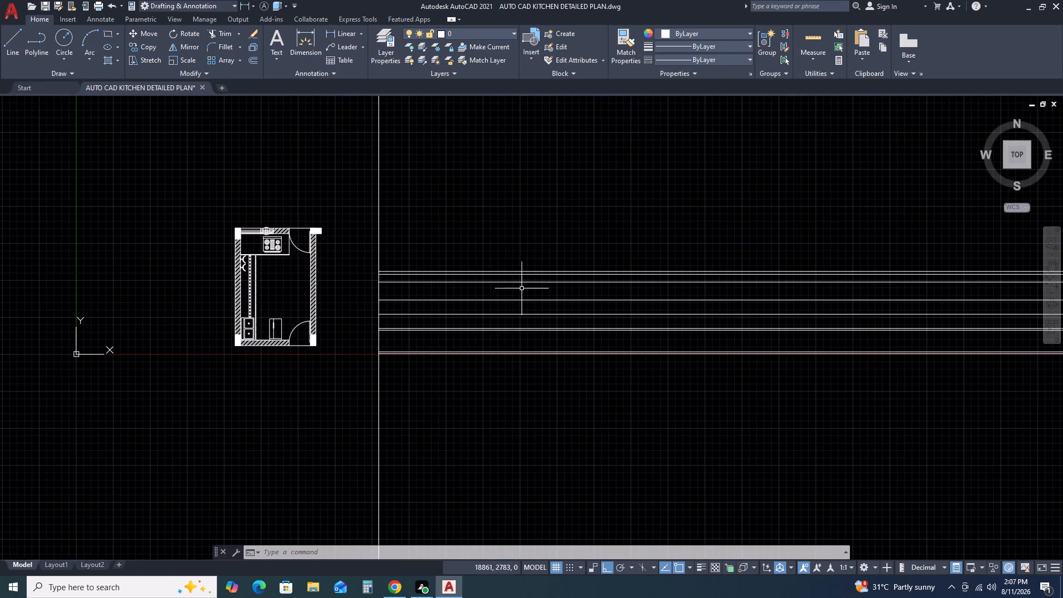
Add a vertical linear dimension between the topmost and lowest horizontal elevation lines, placed just outside their starting vertical line.
scroll(387, 329, up, 2)
key(d)
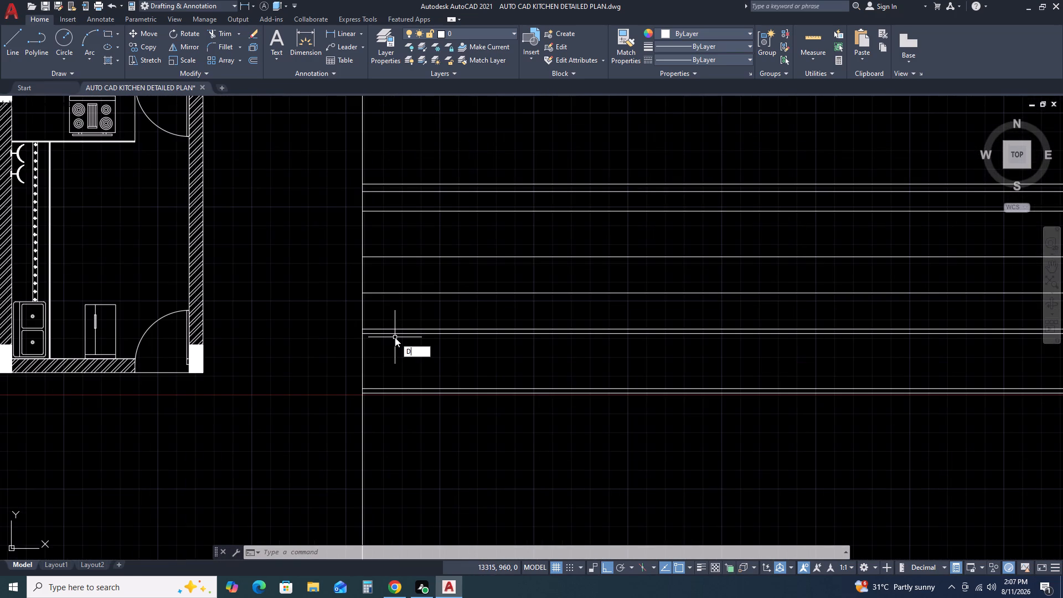
key(l)
key(i)
key(space)
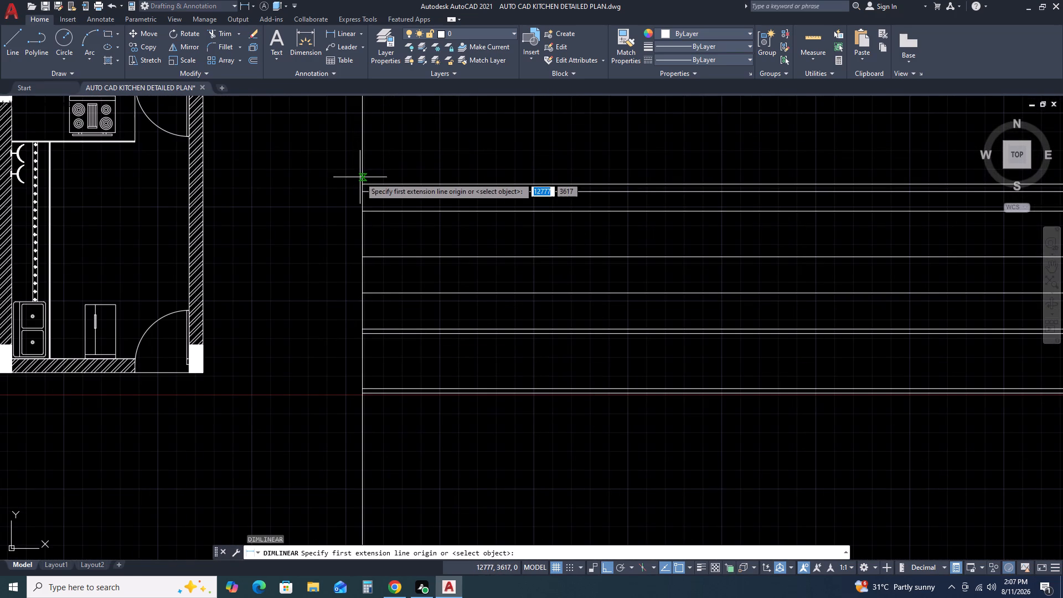
click(363, 184)
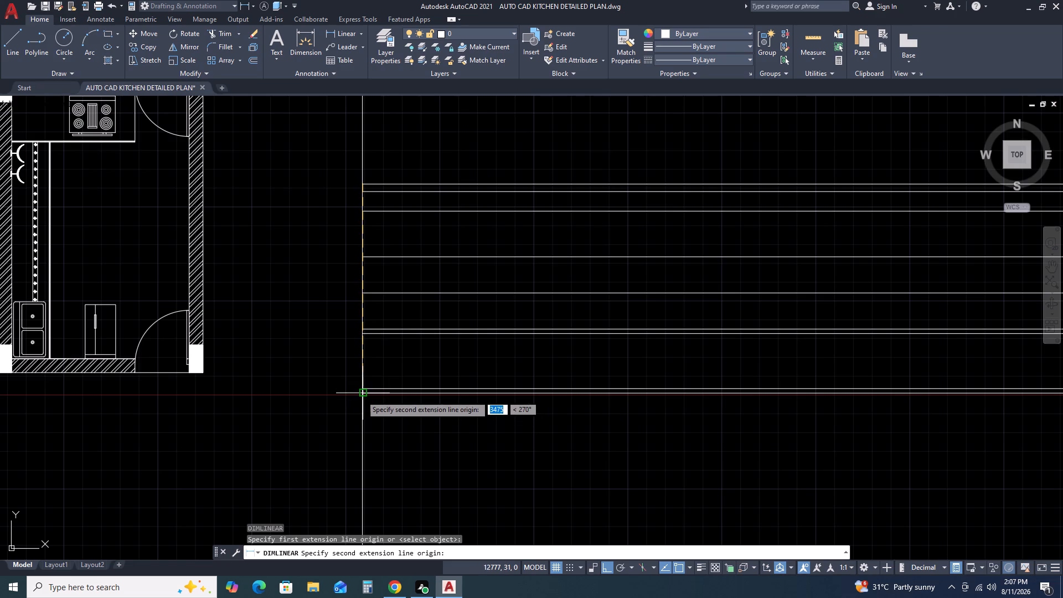
double_click(361, 395)
click(340, 394)
scroll(340, 310, up, 4)
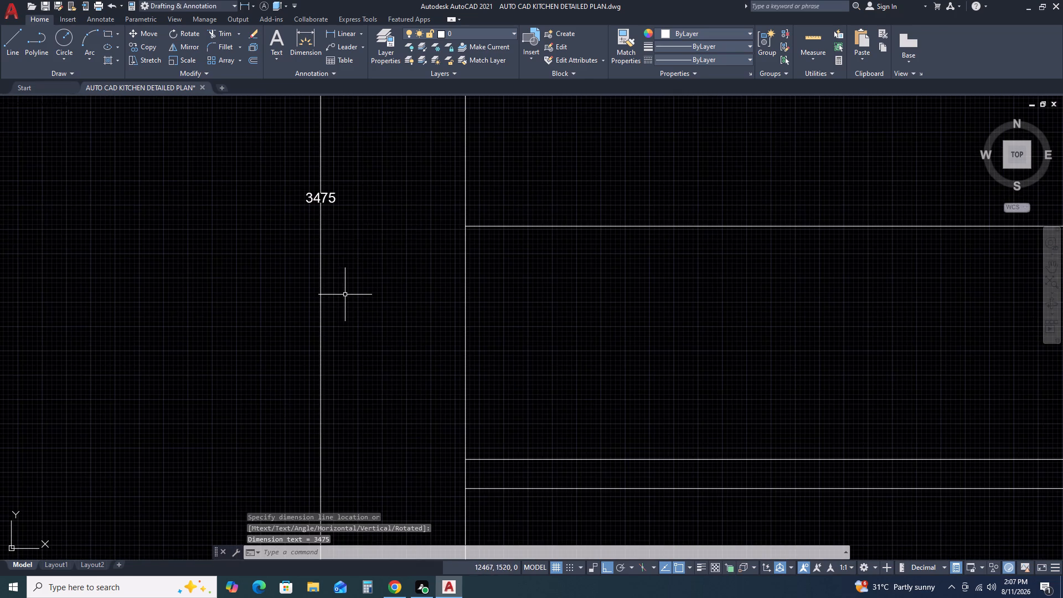
scroll(345, 295, down, 5)
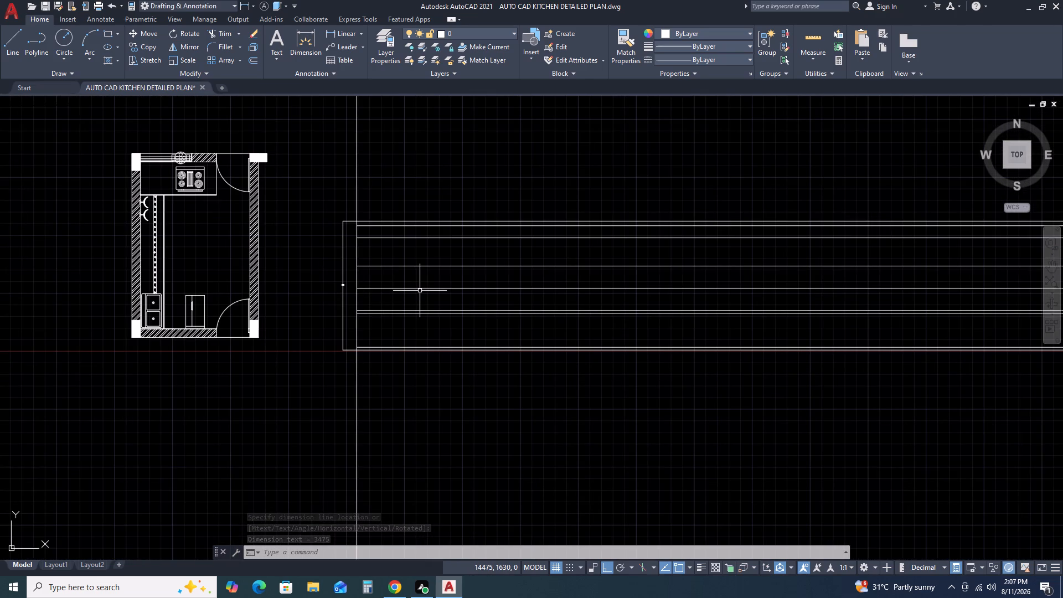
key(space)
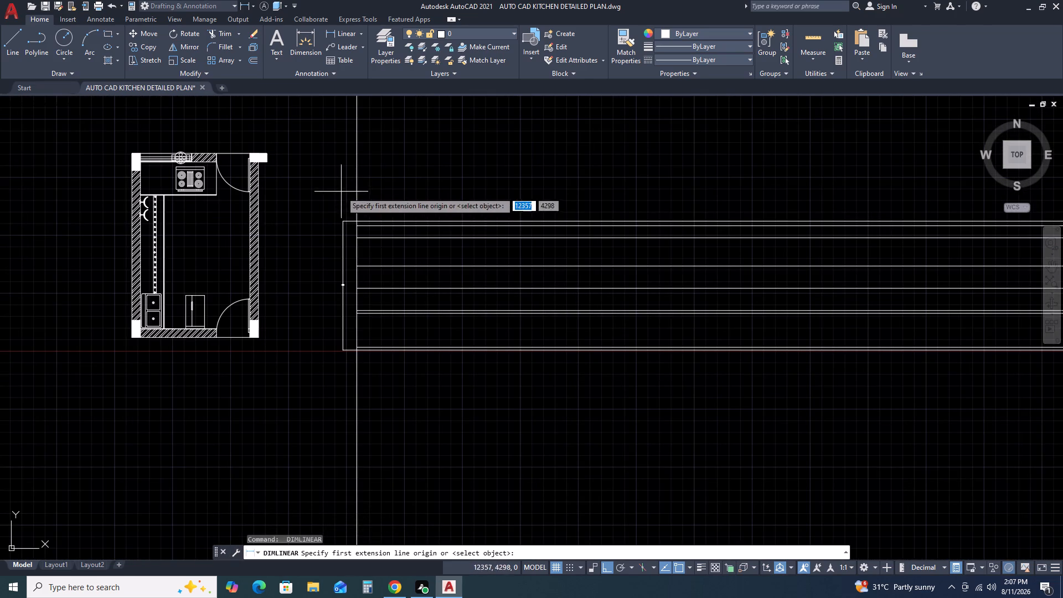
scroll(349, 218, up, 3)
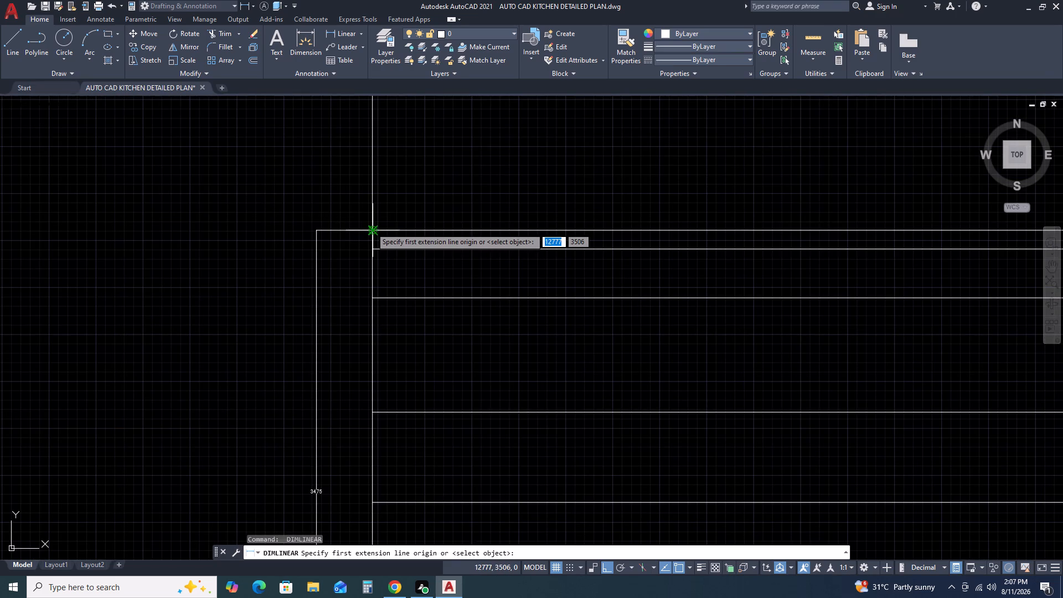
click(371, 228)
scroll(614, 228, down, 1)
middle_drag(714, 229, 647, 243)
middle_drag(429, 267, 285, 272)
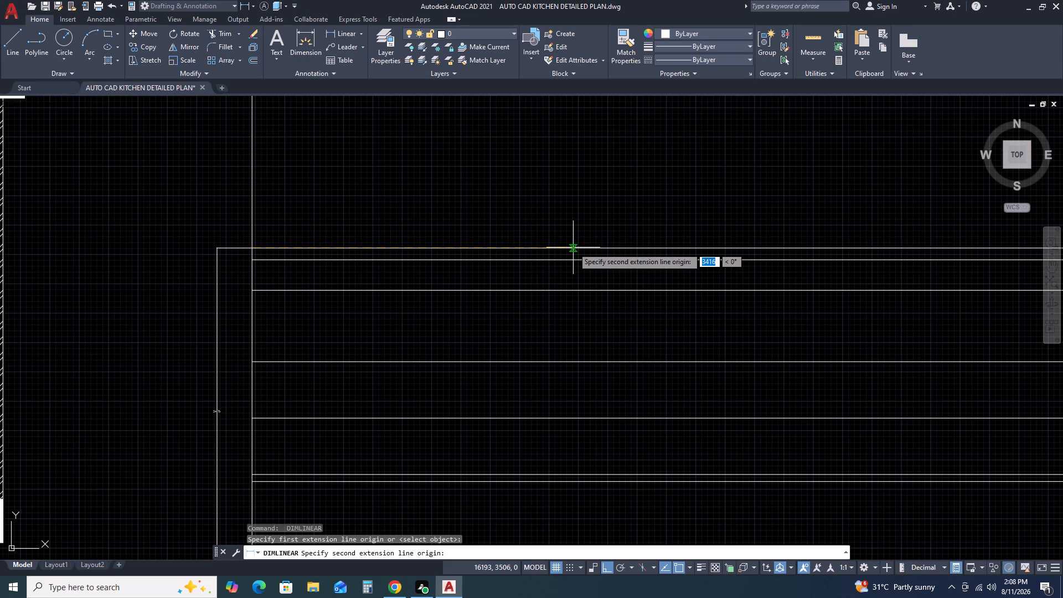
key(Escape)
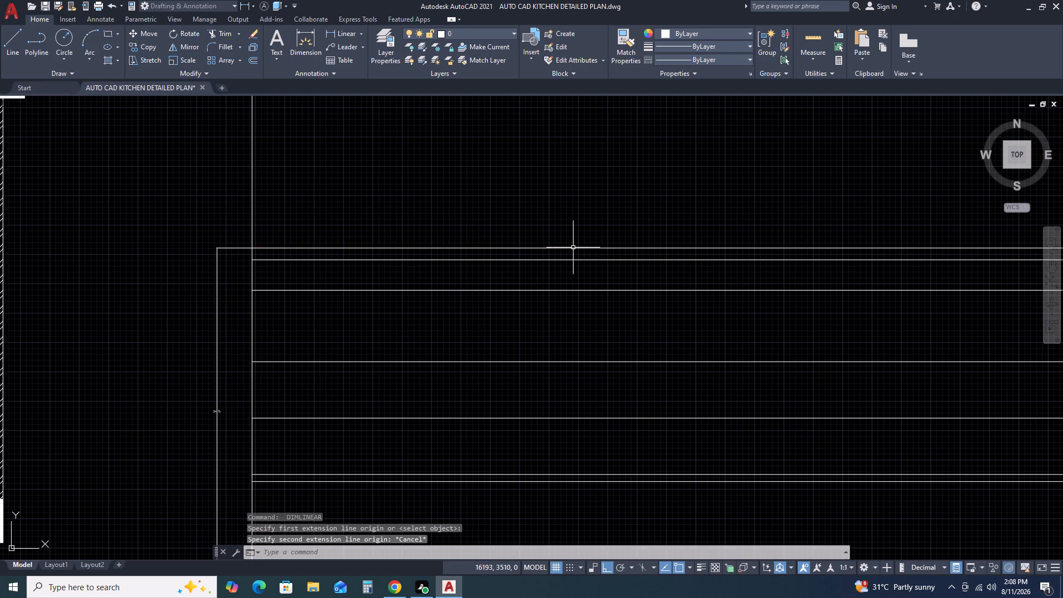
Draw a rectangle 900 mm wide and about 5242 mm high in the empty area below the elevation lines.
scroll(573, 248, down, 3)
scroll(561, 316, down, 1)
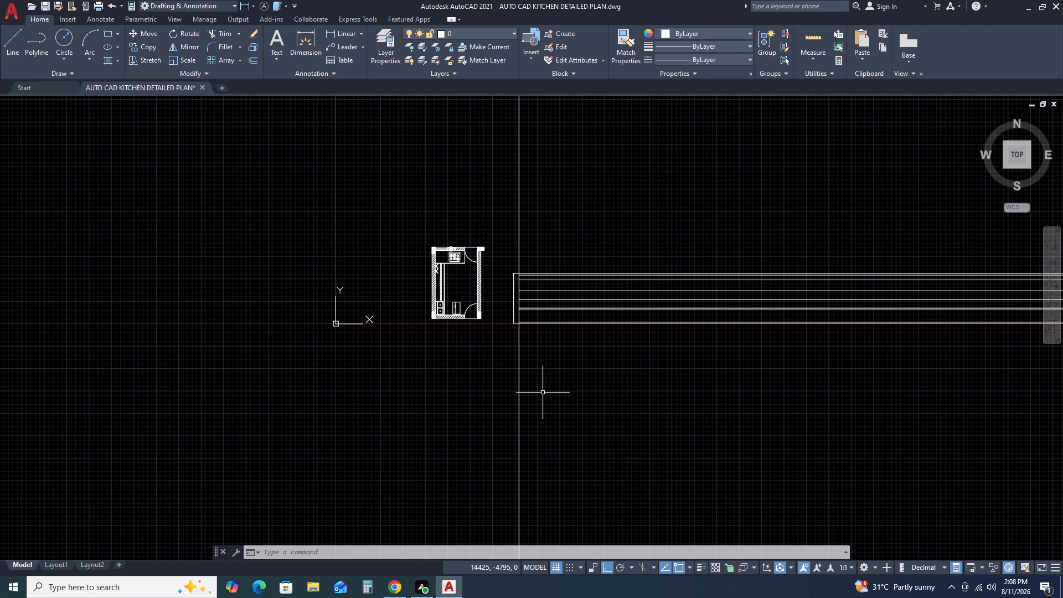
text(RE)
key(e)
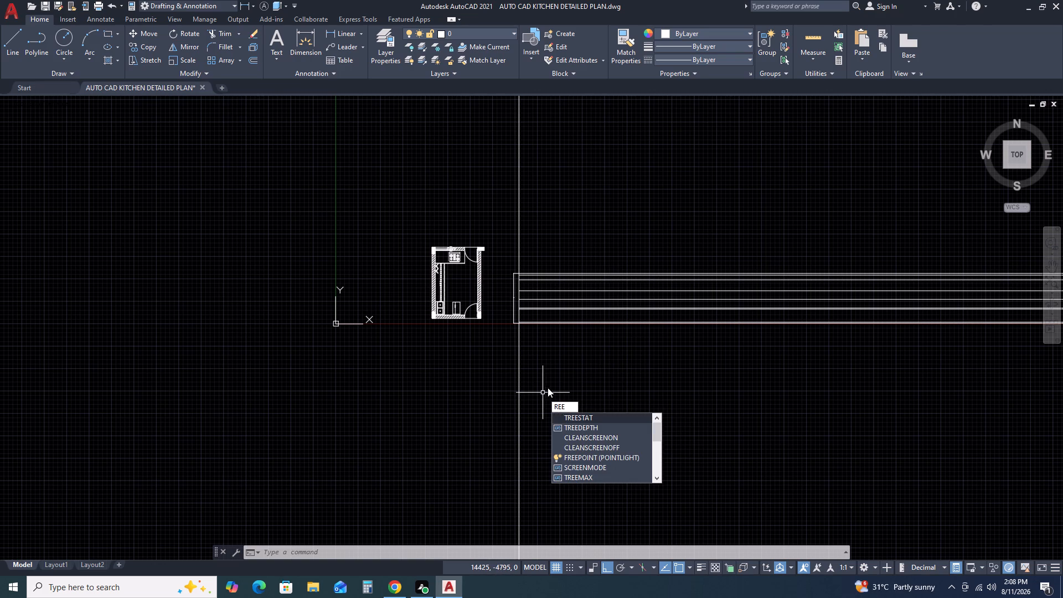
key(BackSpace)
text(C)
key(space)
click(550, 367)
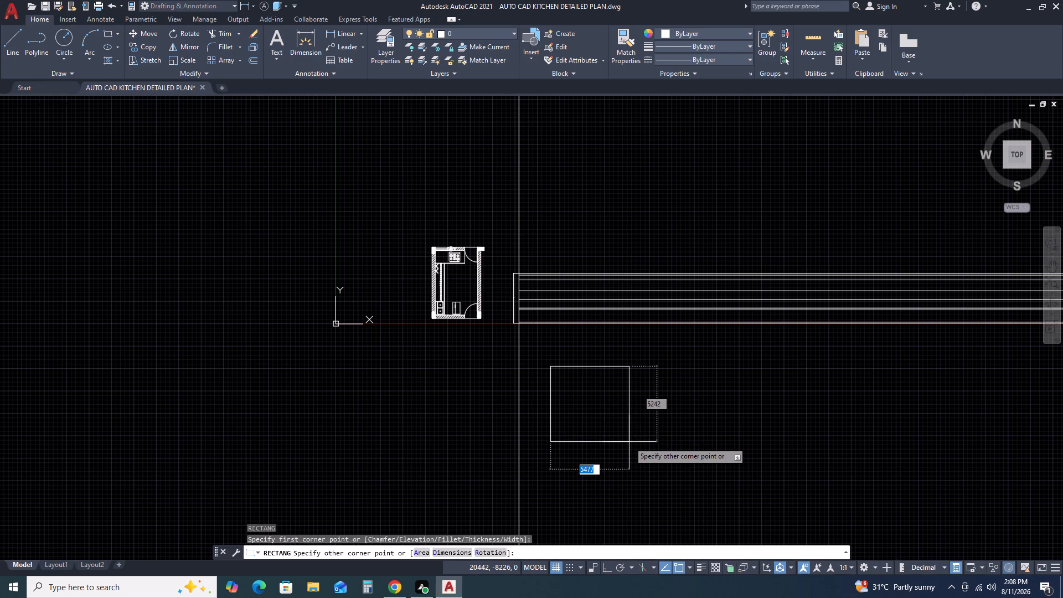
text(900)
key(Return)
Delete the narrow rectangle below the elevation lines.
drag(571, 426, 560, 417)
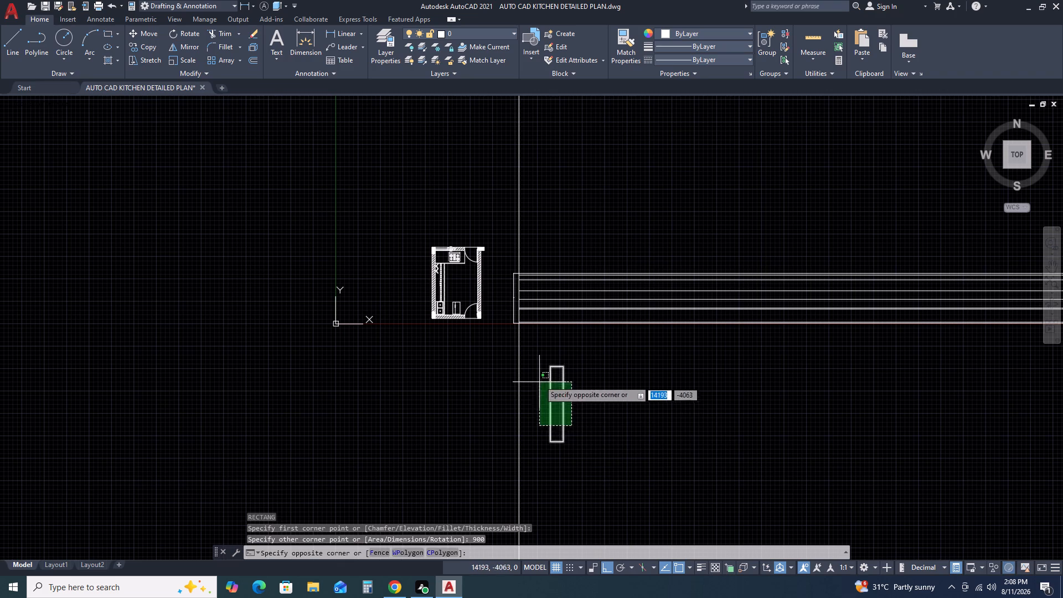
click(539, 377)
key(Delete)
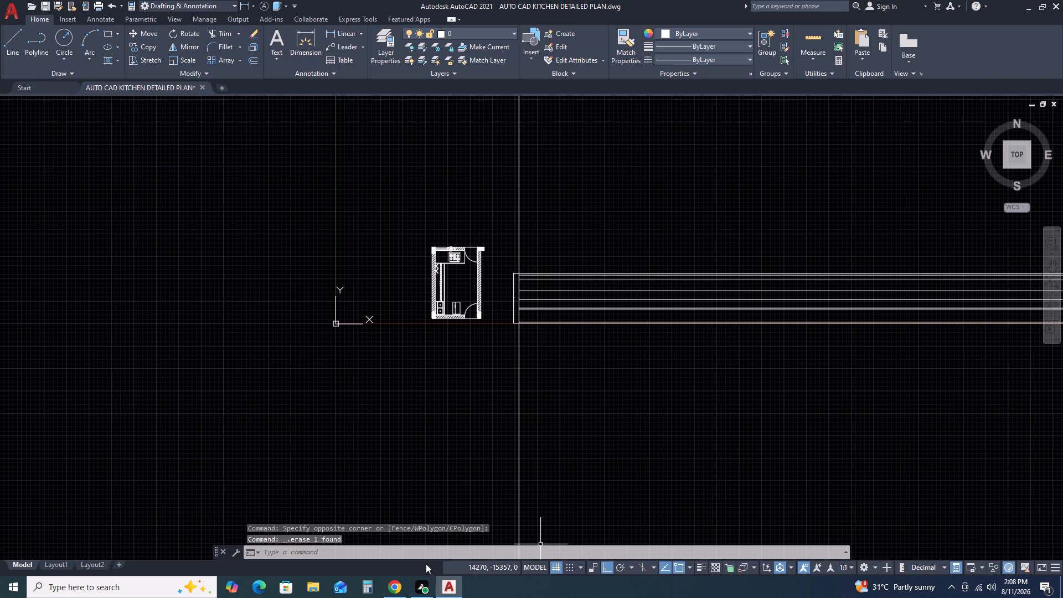
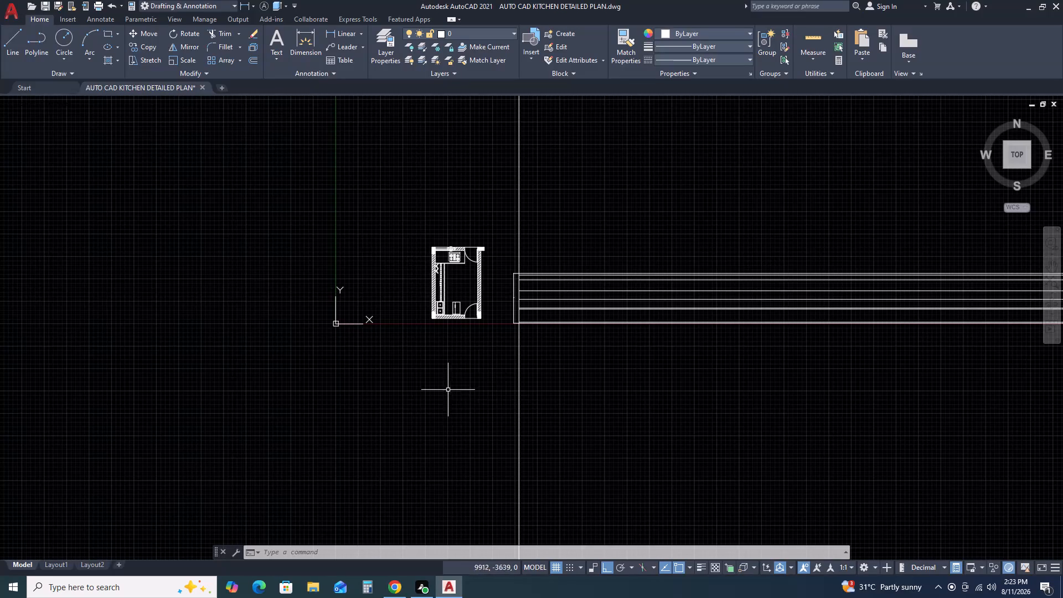
Examine the kitchen plan and the horizontal projection lines beside it, including where they meet the vertical construction line.
scroll(477, 274, up, 3)
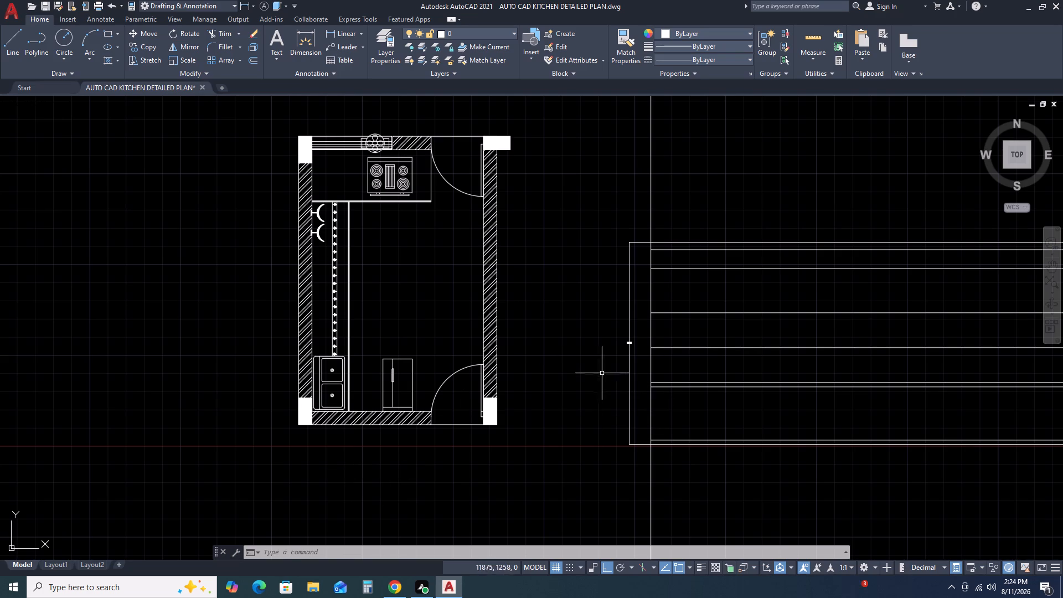
scroll(628, 326, up, 2)
middle_drag(638, 383, 439, 352)
middle_click(433, 350)
scroll(481, 355, down, 2)
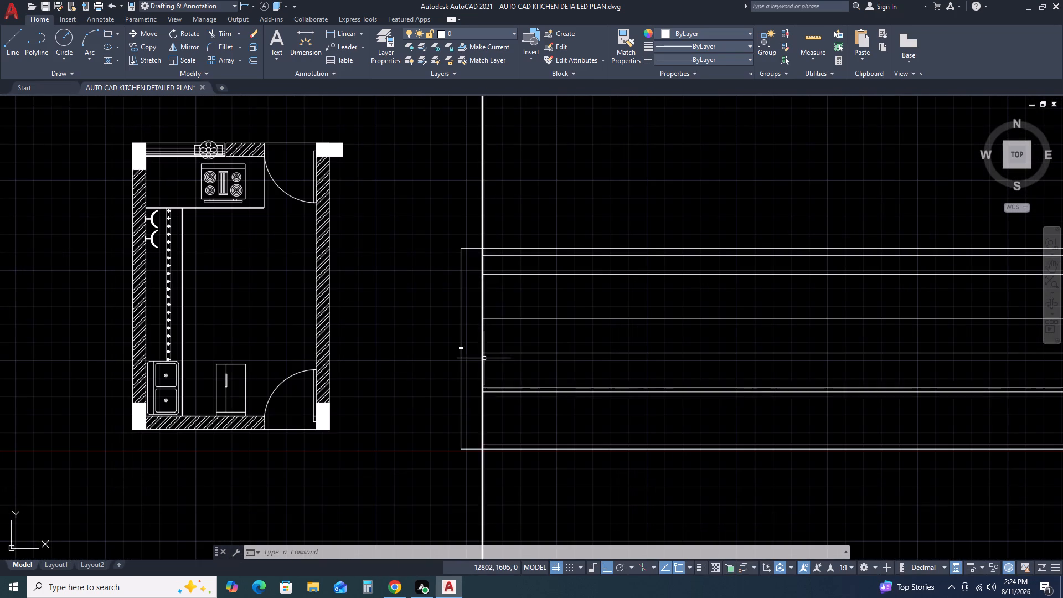
scroll(572, 369, down, 1)
middle_drag(572, 369, 456, 347)
scroll(393, 399, up, 3)
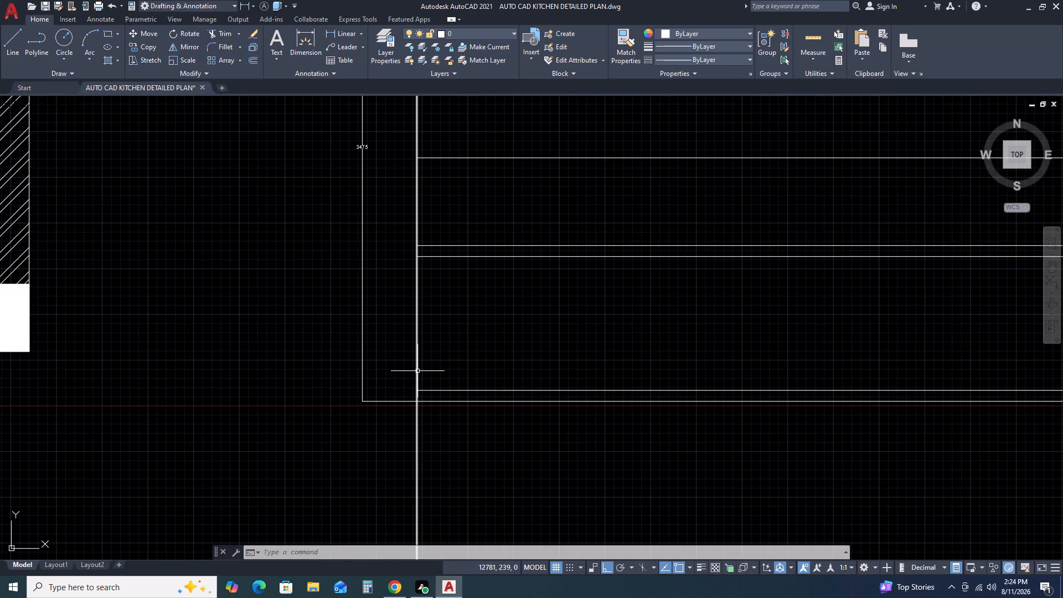
scroll(549, 386, down, 1)
middle_drag(585, 385, 382, 406)
middle_drag(353, 406, 323, 405)
scroll(443, 391, down, 4)
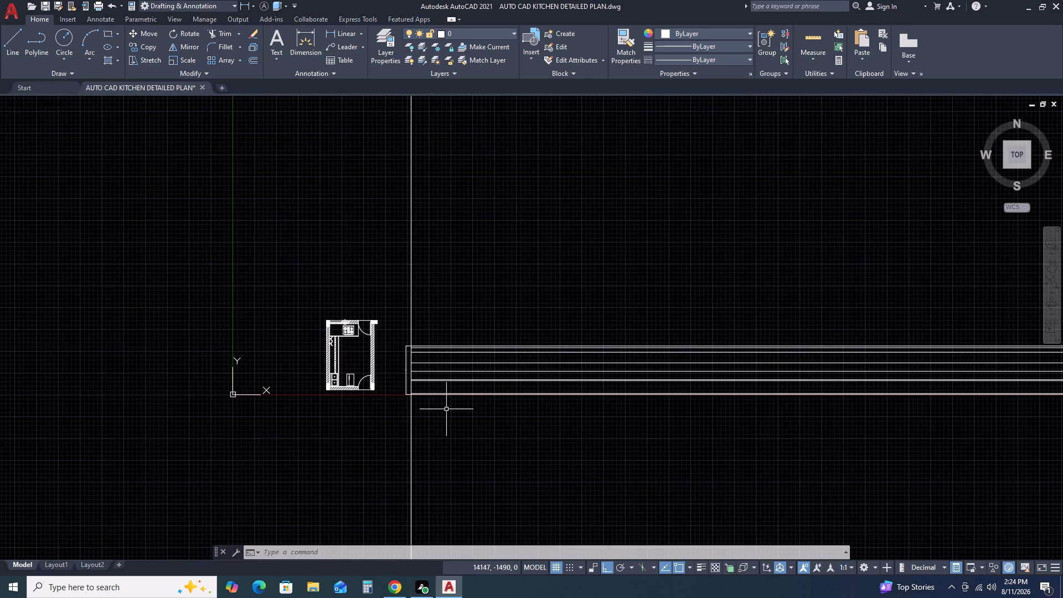
scroll(393, 383, up, 4)
middle_drag(691, 428, 564, 323)
middle_drag(561, 321, 552, 312)
scroll(571, 320, down, 4)
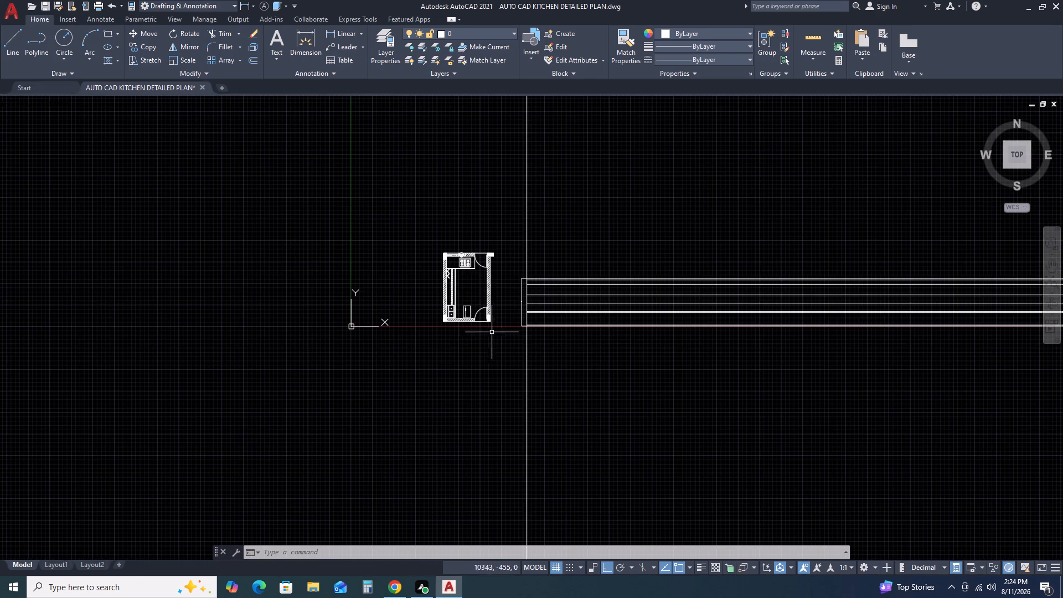
scroll(491, 295, up, 3)
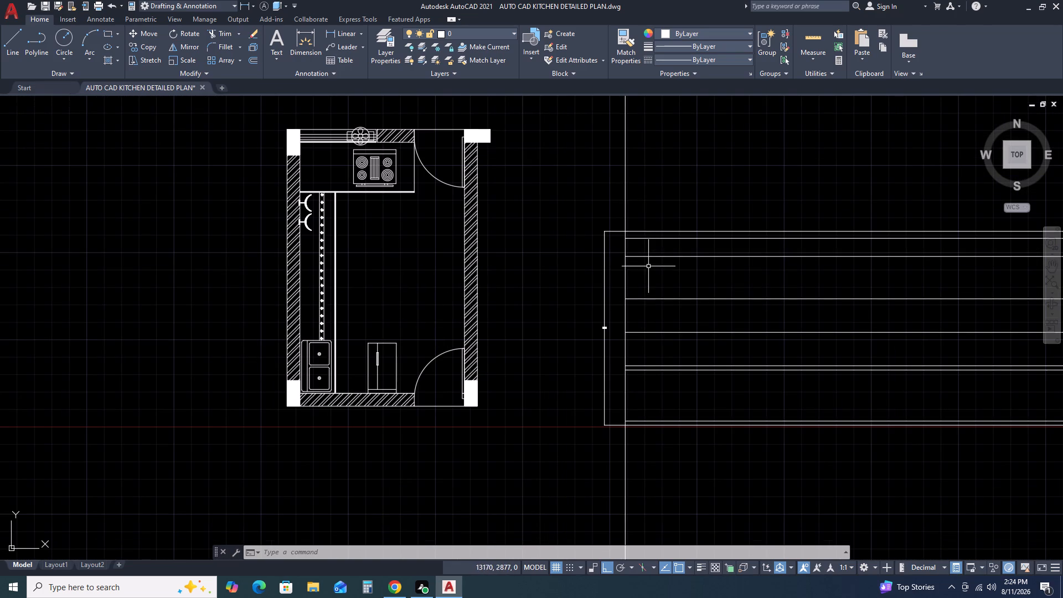
middle_drag(698, 266, 436, 199)
middle_click(413, 188)
scroll(329, 265, up, 4)
scroll(432, 167, down, 1)
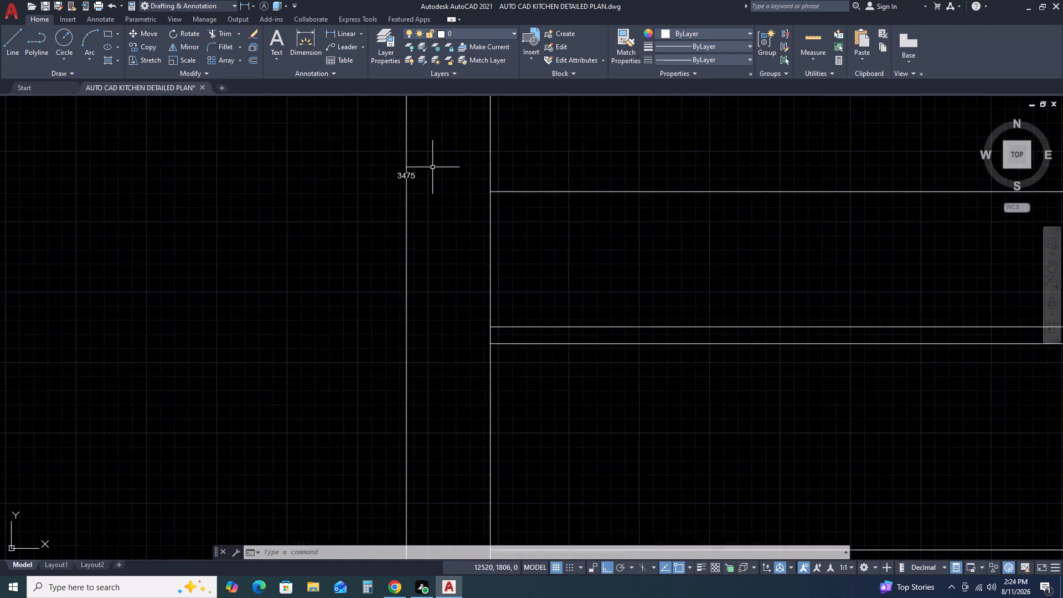
scroll(432, 168, down, 2)
scroll(617, 208, down, 3)
middle_drag(643, 209, 576, 269)
scroll(564, 240, up, 3)
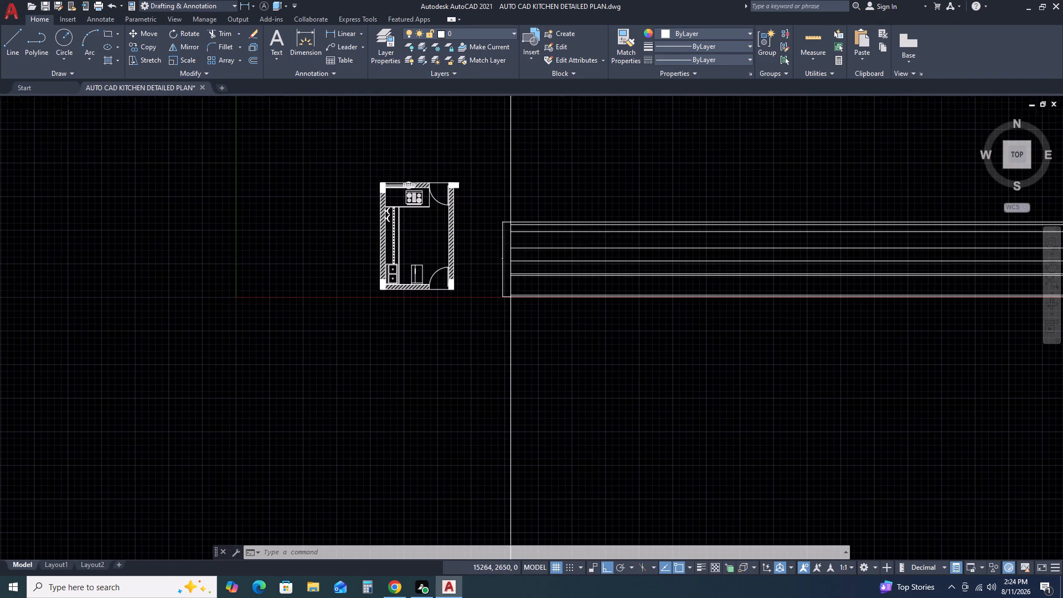
middle_drag(906, 276, 536, 316)
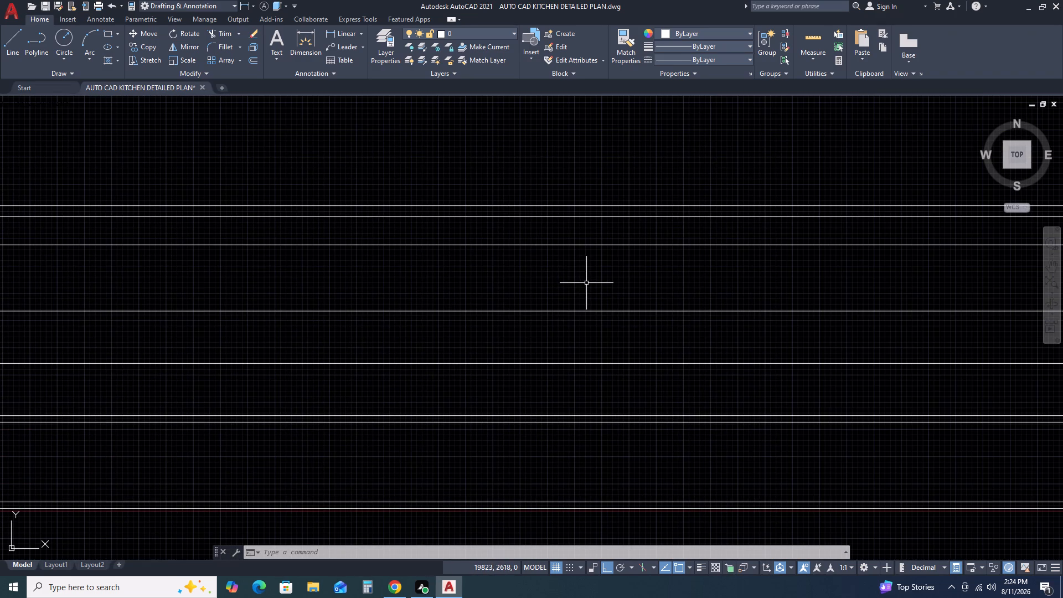
scroll(586, 283, down, 3)
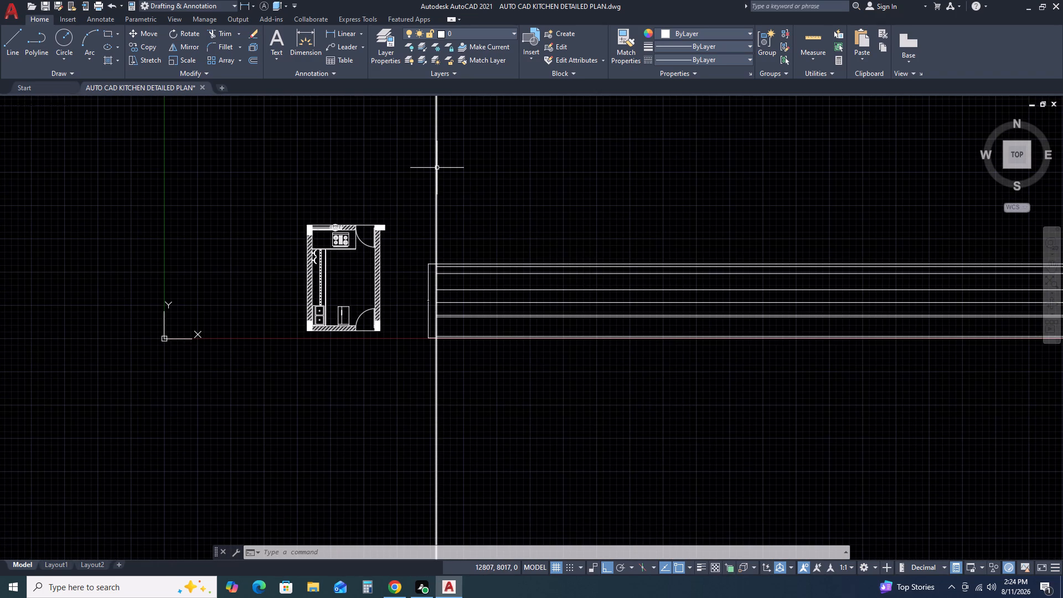
scroll(440, 165, down, 1)
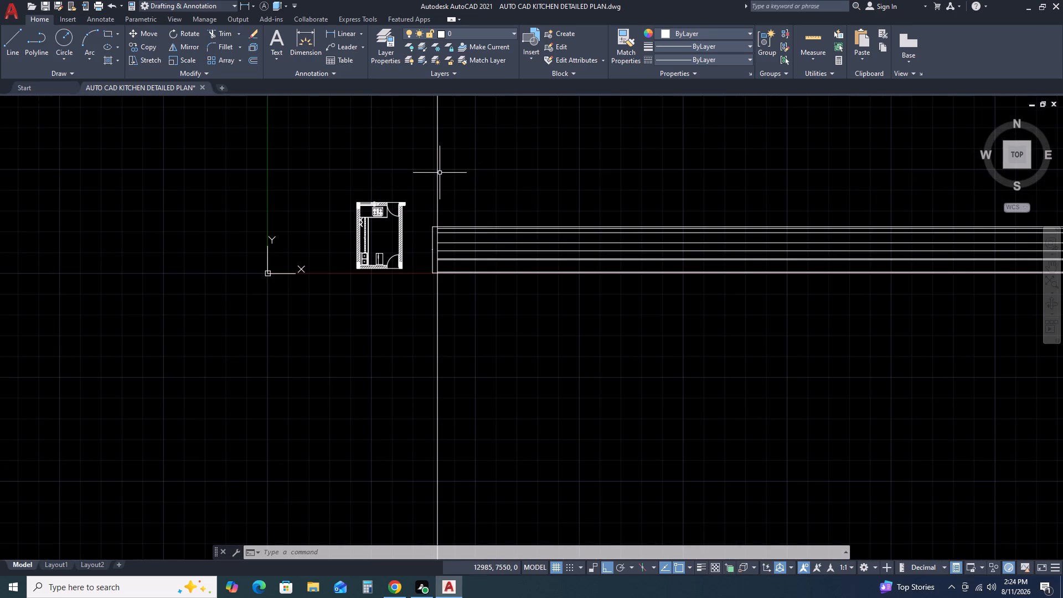
Offset the vertical construction line by 115 toward the inside of the horizontal projection lines.
scroll(445, 249, up, 2)
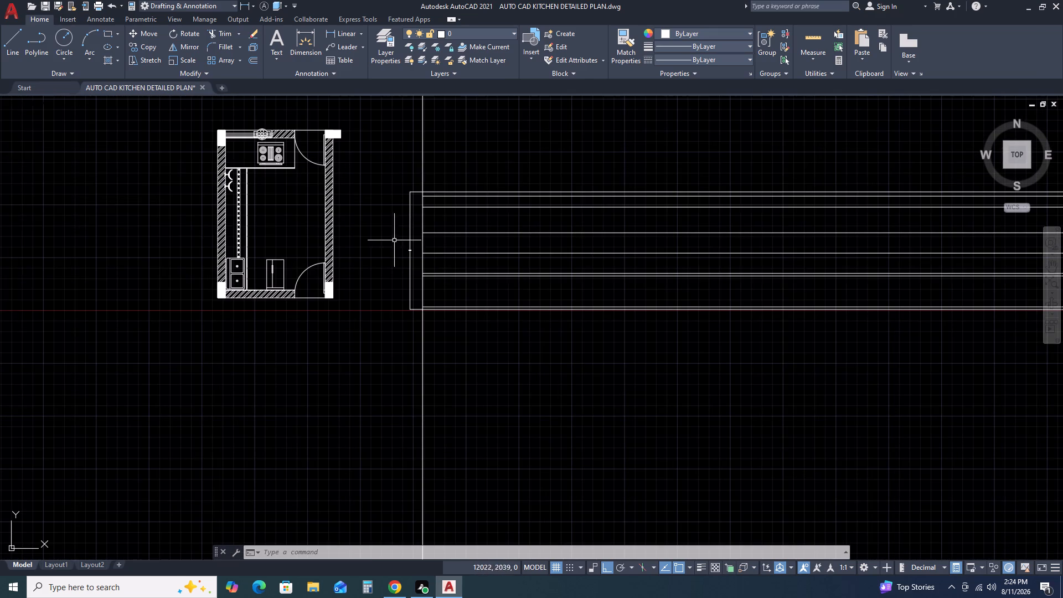
scroll(418, 187, up, 4)
click(442, 160)
click(371, 152)
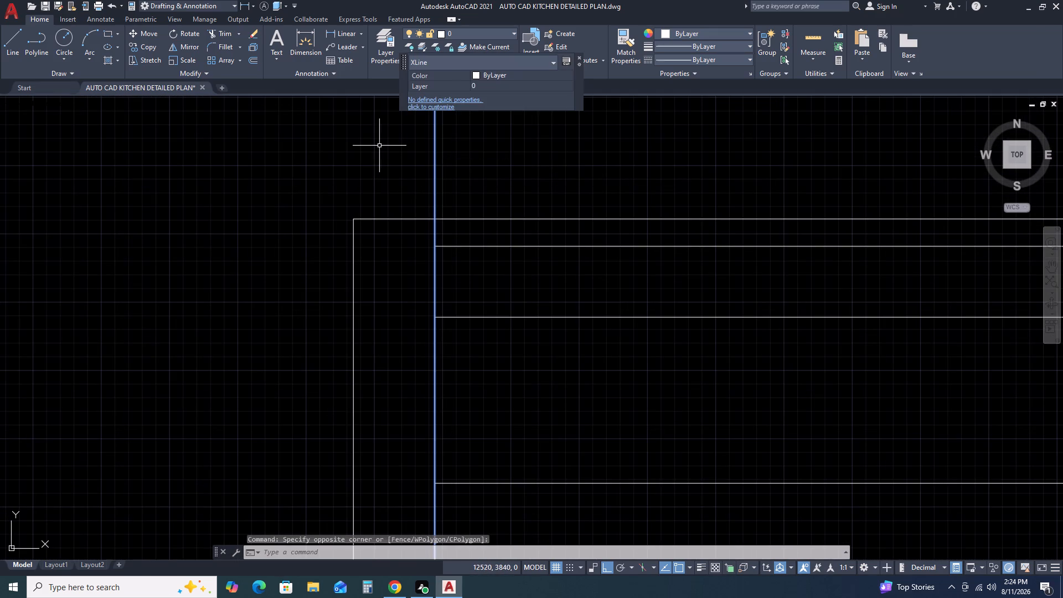
text(O)
key(space)
text(11)
key(5)
key(space)
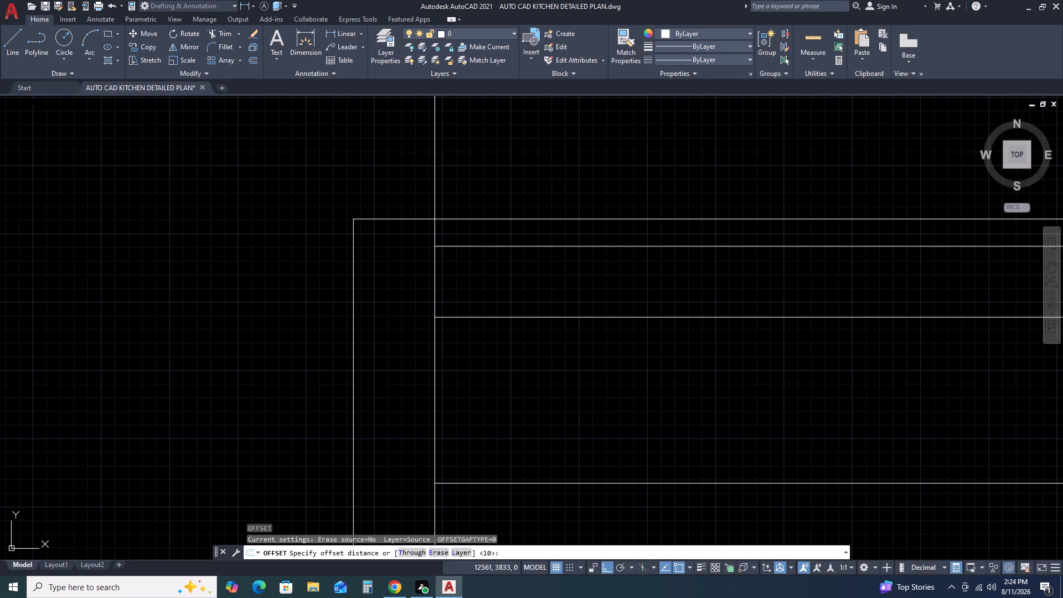
drag(627, 164, 626, 174)
scroll(549, 199, down, 4)
key(Escape)
scroll(537, 273, up, 1)
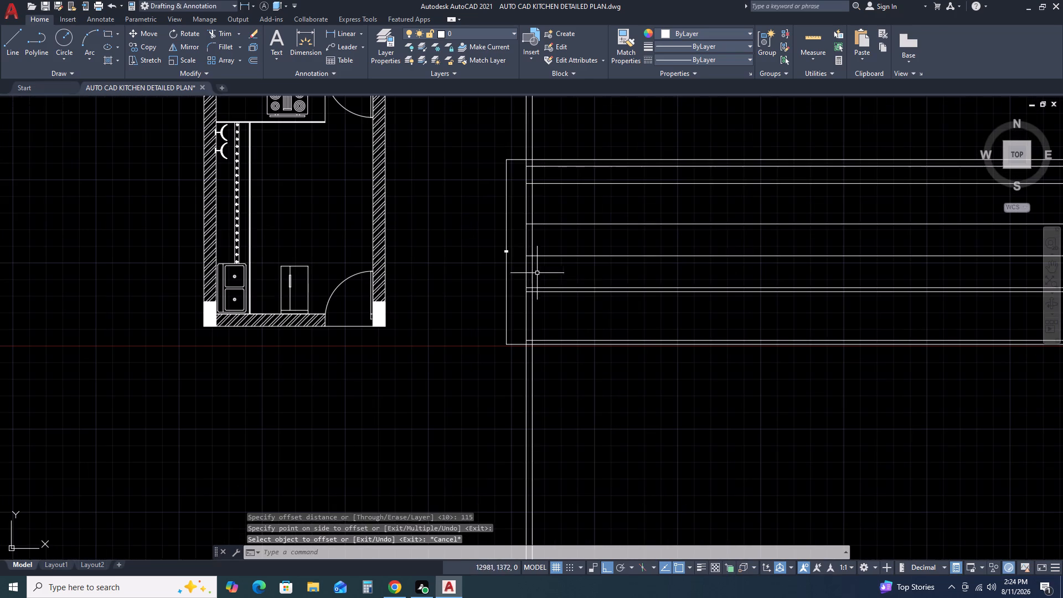
Trim both vertical construction lines where they extend below the lowest and above the highest horizontal line.
key(t)
text(R)
key(space)
drag(607, 425, 540, 432)
click(362, 456)
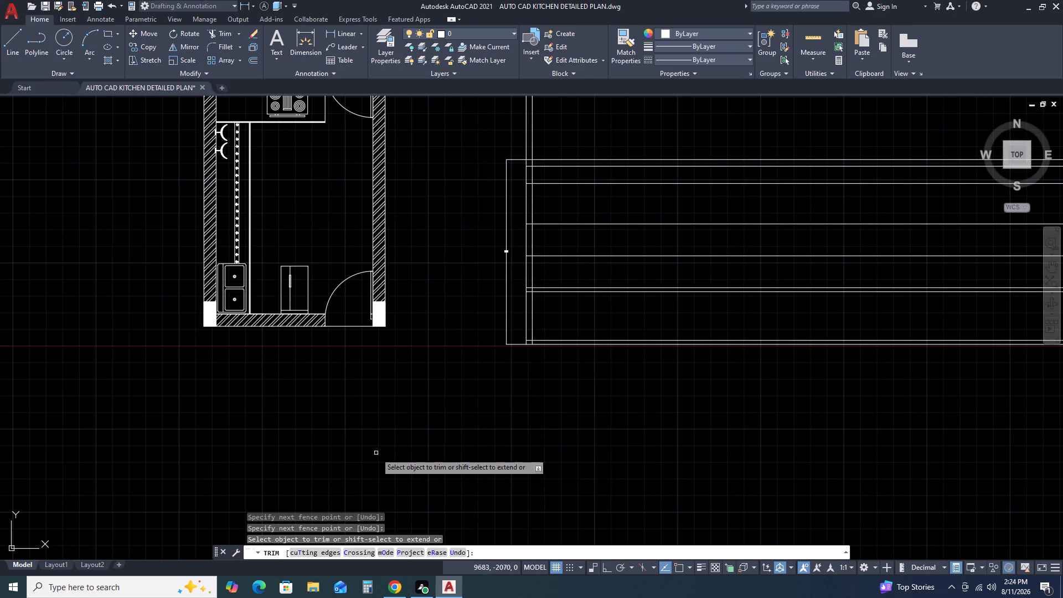
click(612, 123)
click(518, 124)
key(Escape)
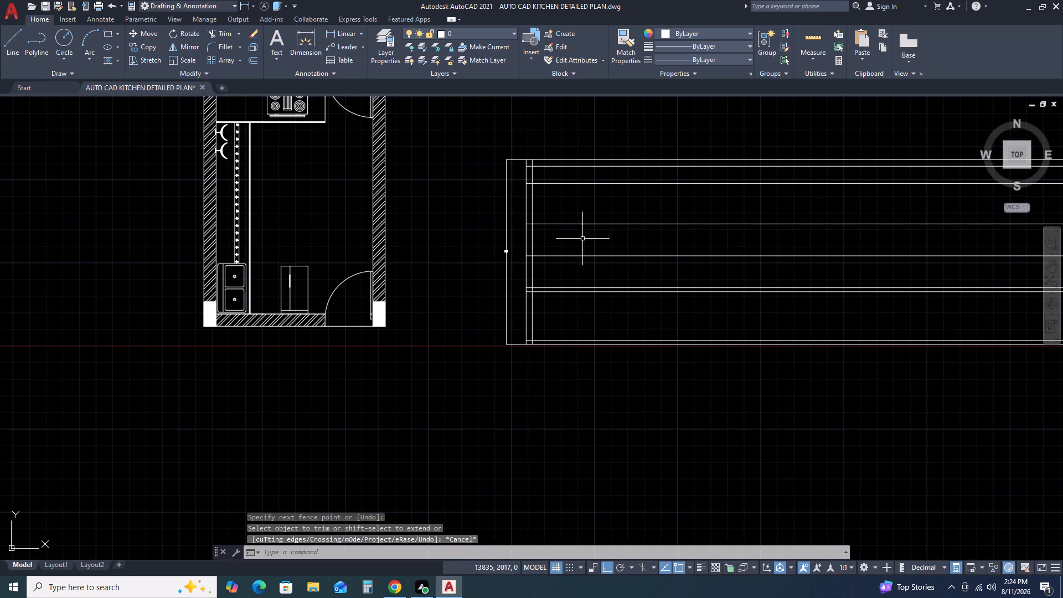
Examine the offset vertical line and its position against the horizontal lines and the kitchen plan.
scroll(544, 226, up, 3)
click(508, 188)
click(493, 170)
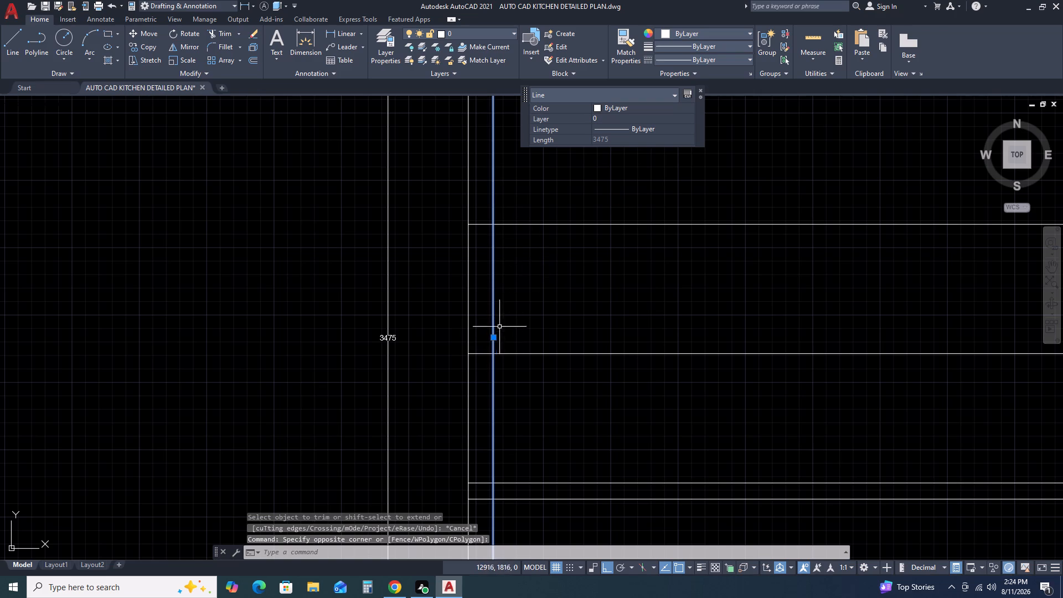
scroll(560, 289, down, 2)
scroll(666, 283, down, 1)
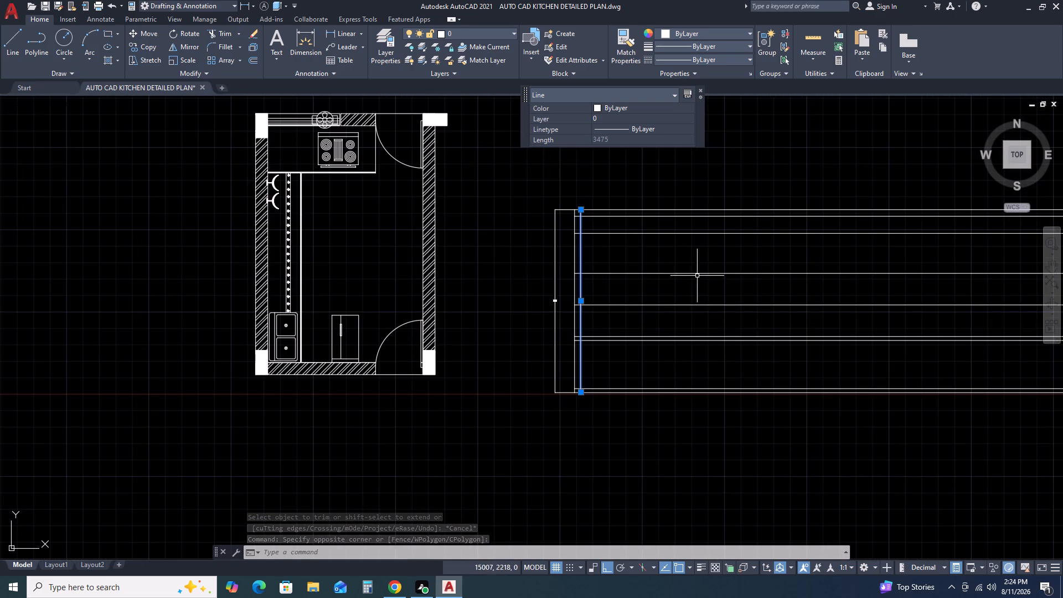
scroll(601, 311, up, 2)
scroll(545, 310, up, 3)
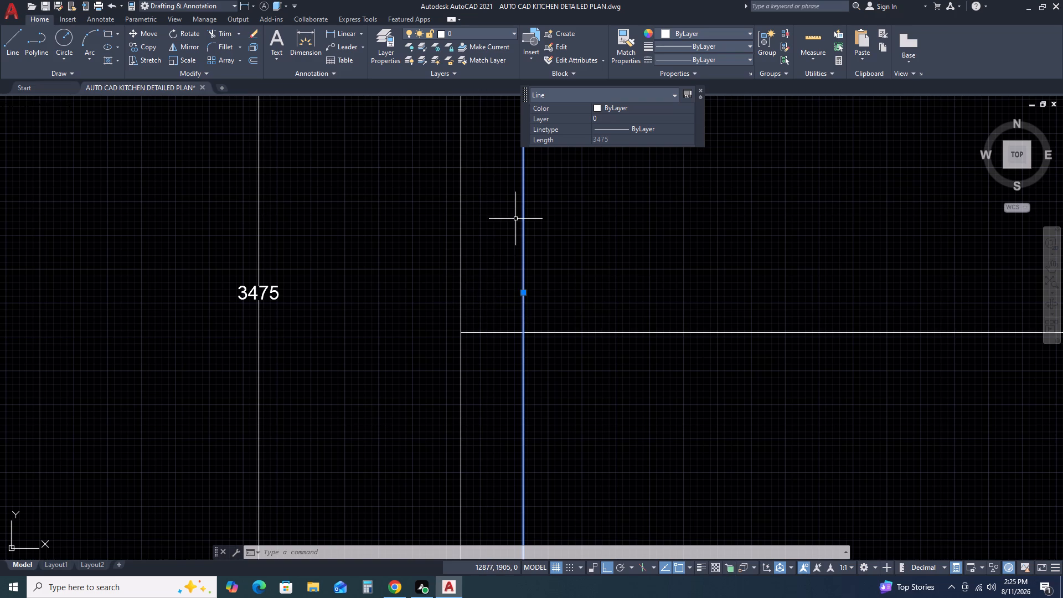
scroll(523, 195, down, 3)
middle_drag(516, 190, 508, 256)
middle_click(508, 256)
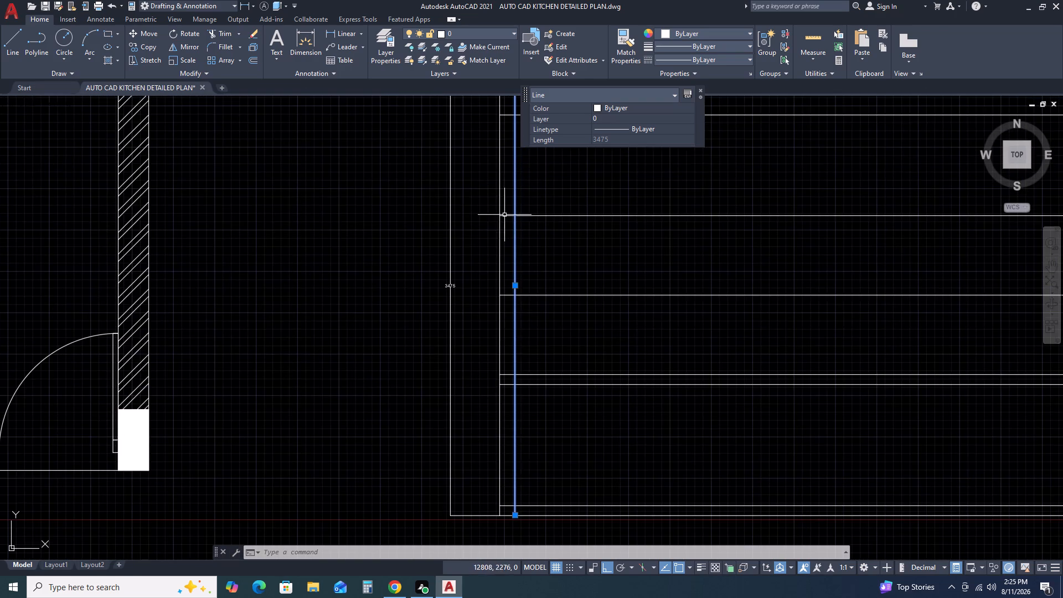
scroll(504, 214, down, 3)
scroll(504, 180, up, 3)
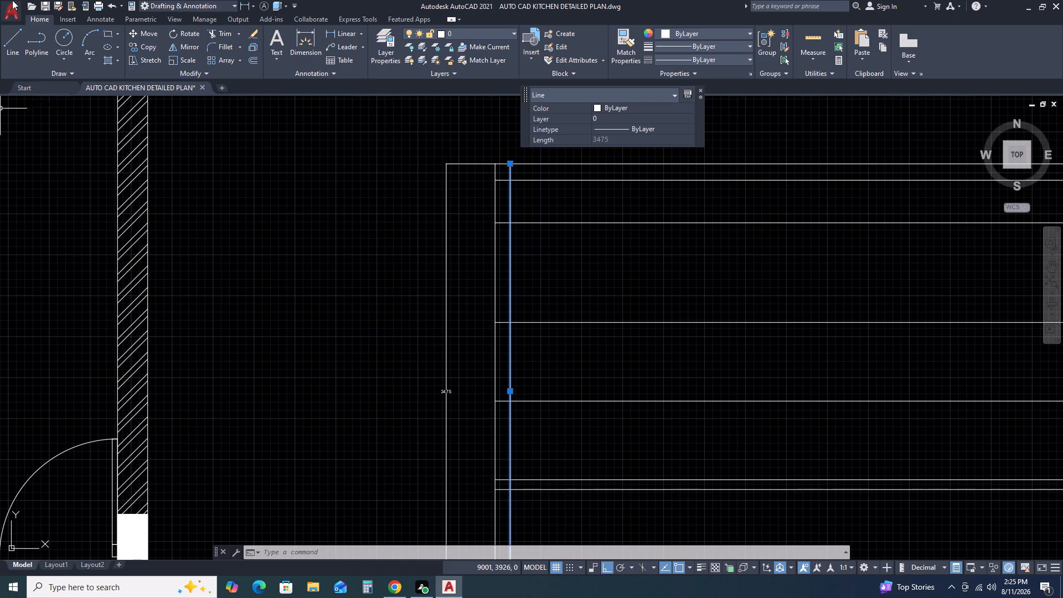
scroll(561, 484, down, 2)
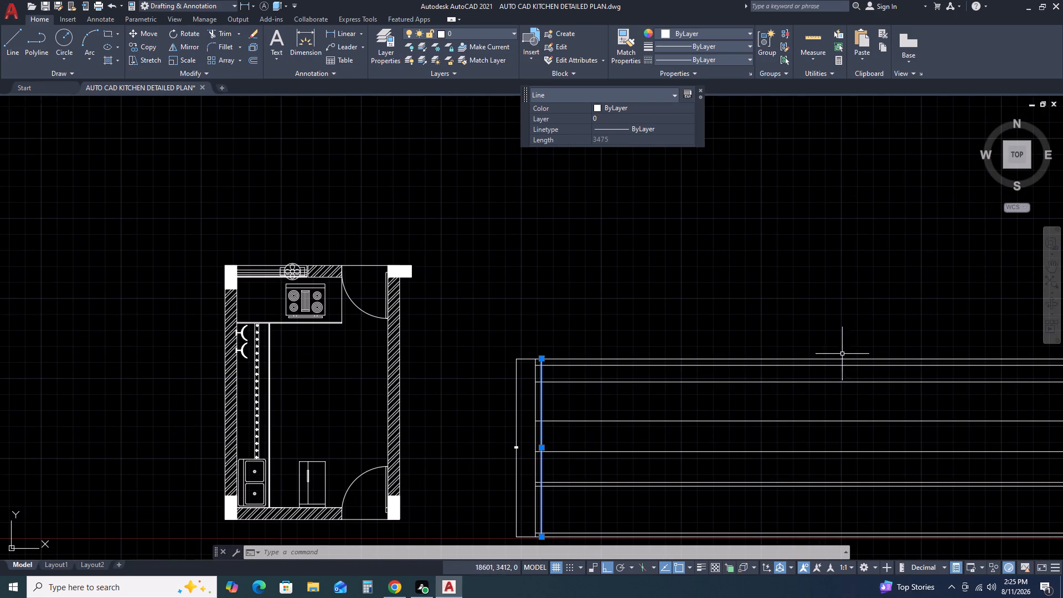
scroll(884, 458, down, 3)
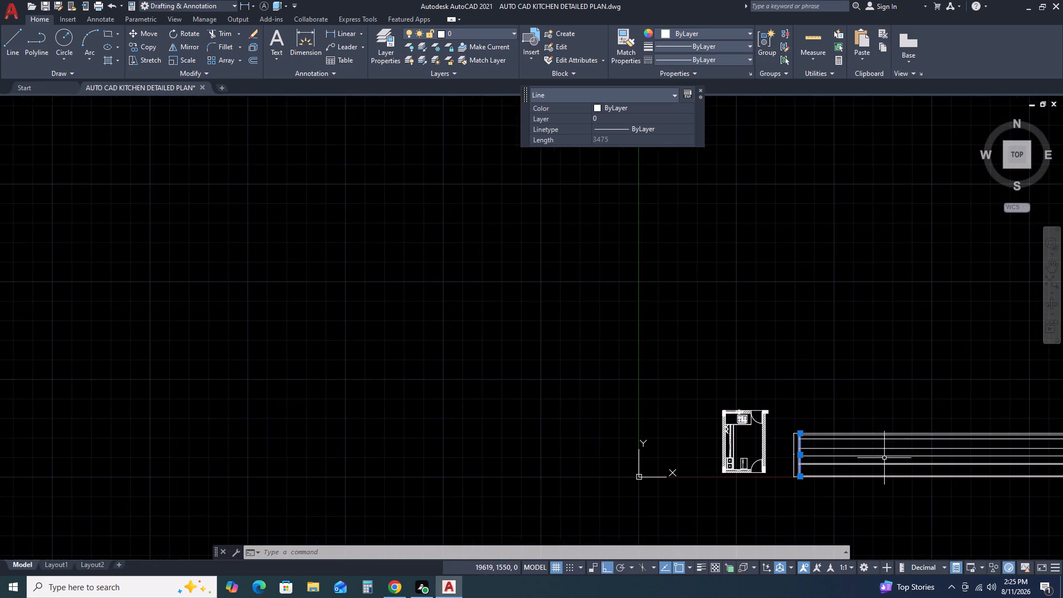
middle_drag(915, 484, 775, 348)
middle_click(771, 343)
scroll(664, 321, up, 2)
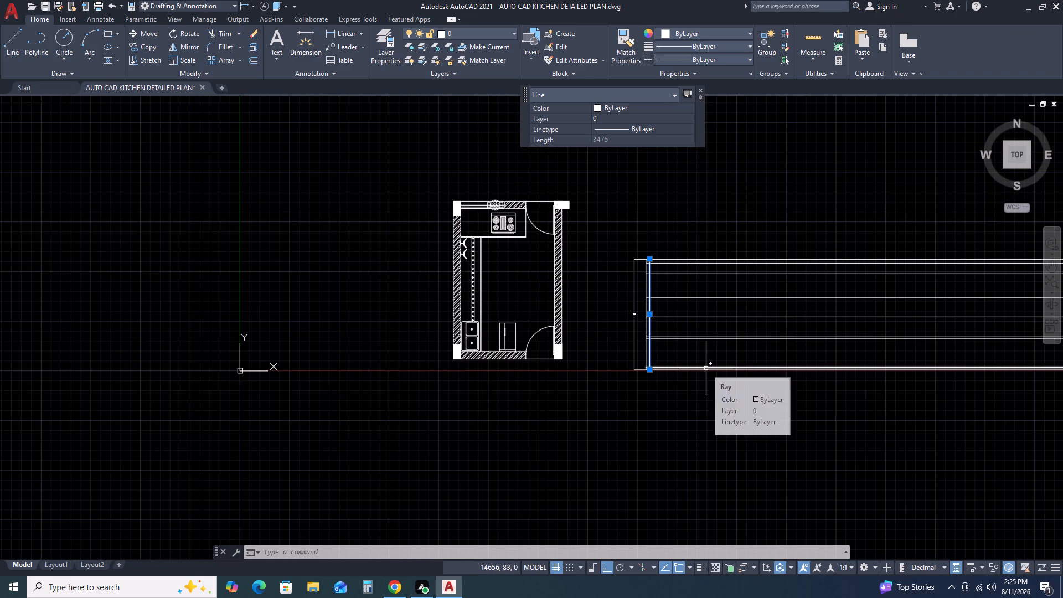
key(Escape)
scroll(653, 337, up, 1)
middle_drag(658, 346, 782, 353)
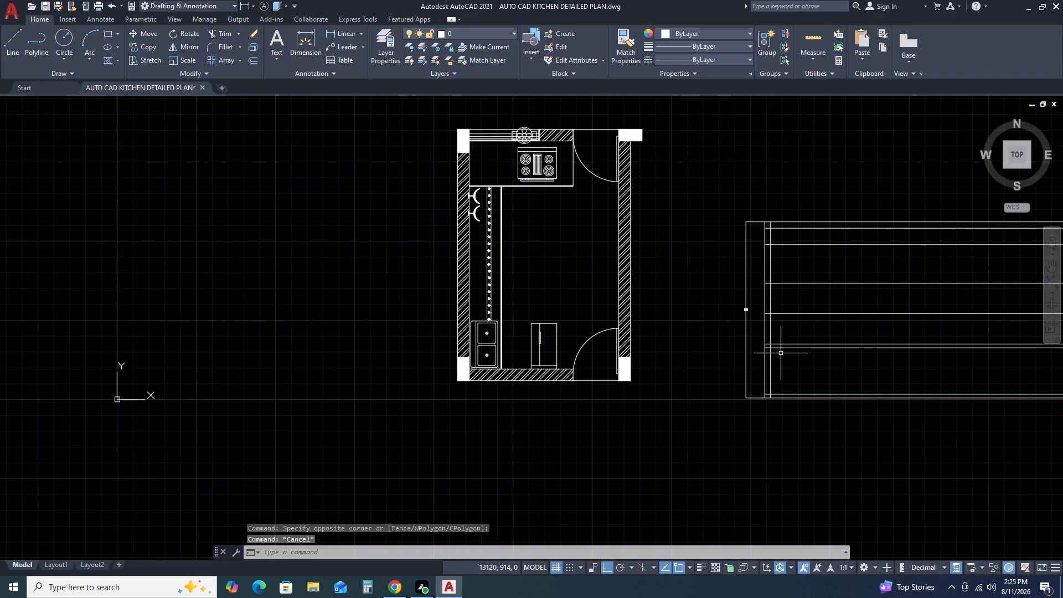
scroll(777, 353, up, 3)
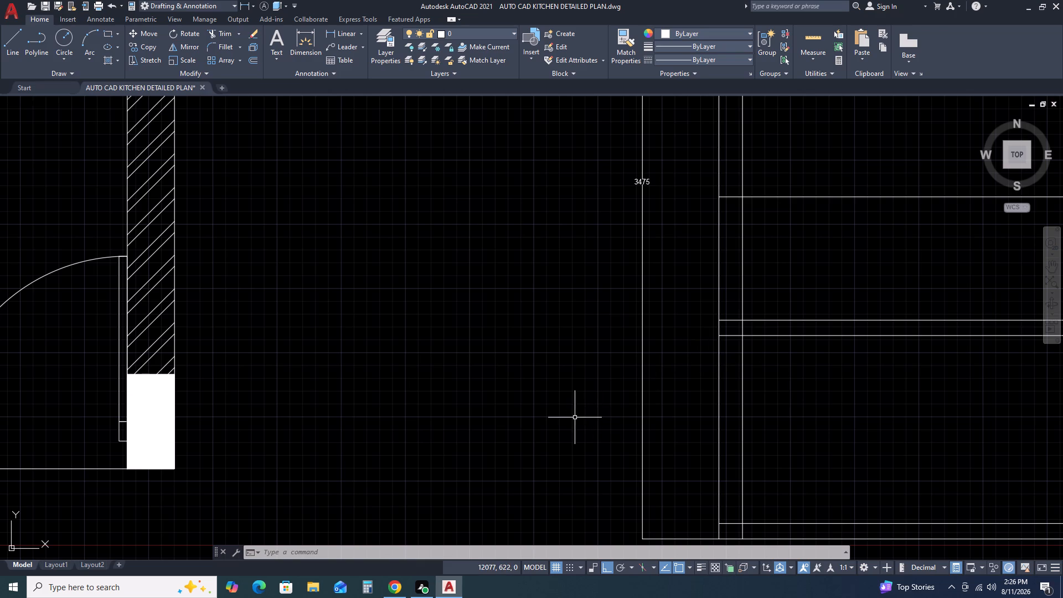
scroll(779, 443, down, 3)
middle_drag(890, 430, 708, 429)
middle_click(703, 429)
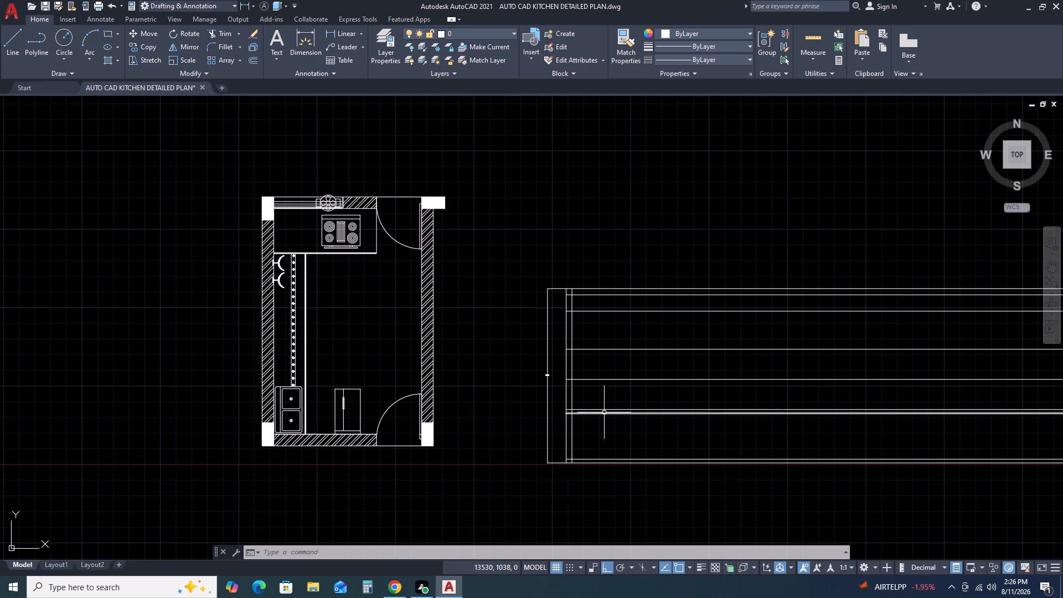
Trim all the interior horizontal projection lines where they cross the 115-thick end wall, from the lowest up to the highest.
scroll(603, 413, down, 1)
scroll(598, 414, up, 2)
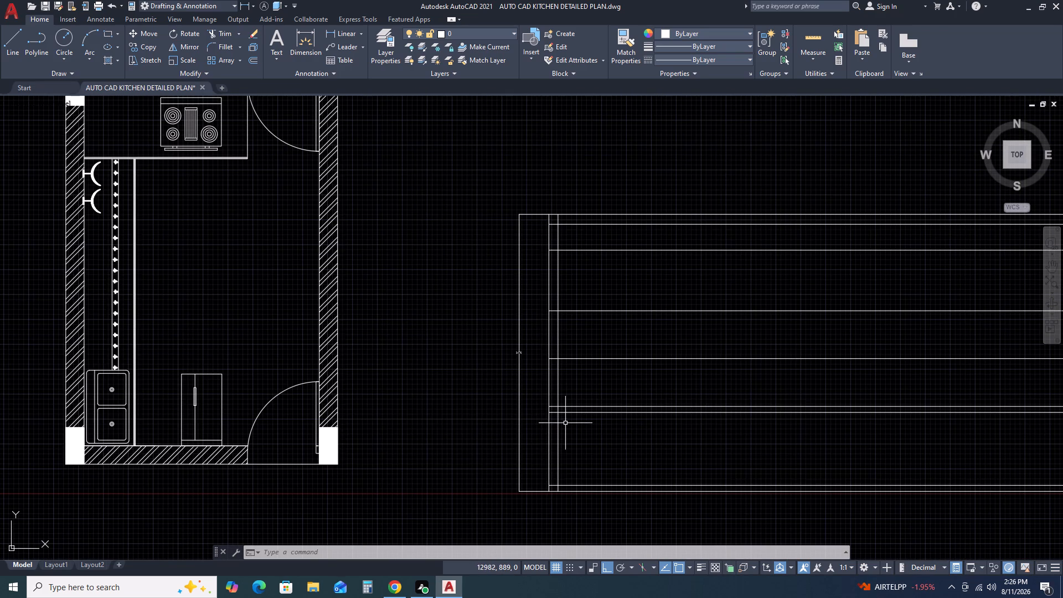
text(TR)
key(space)
scroll(552, 486, up, 4)
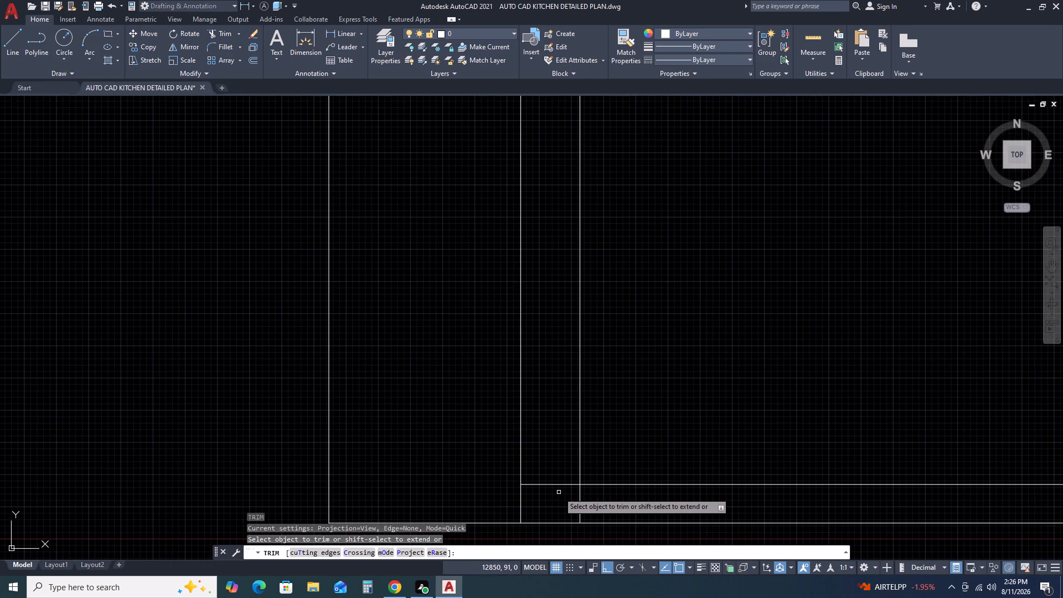
click(559, 492)
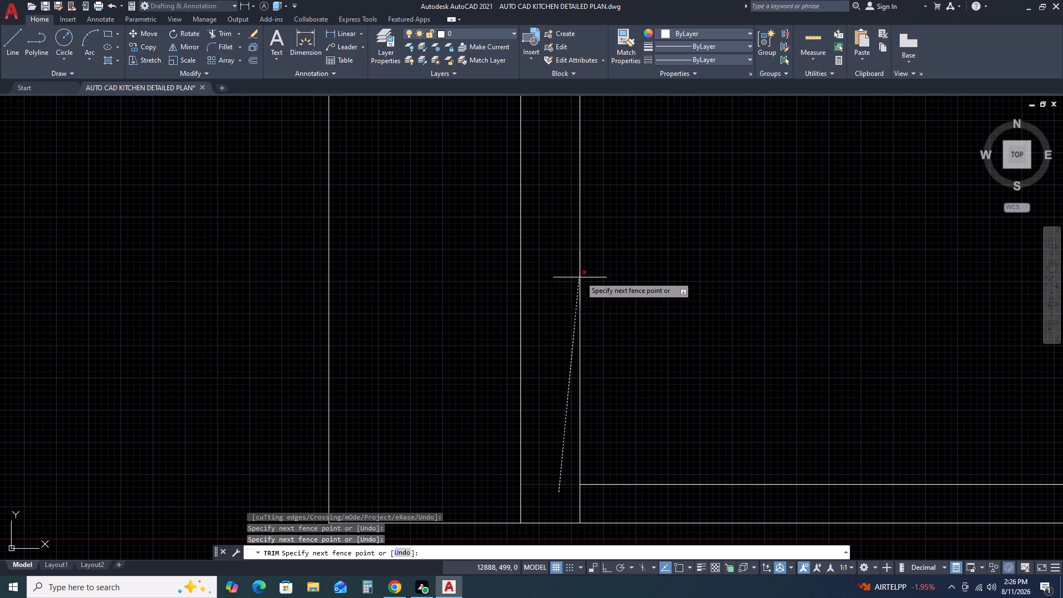
scroll(570, 261, down, 2)
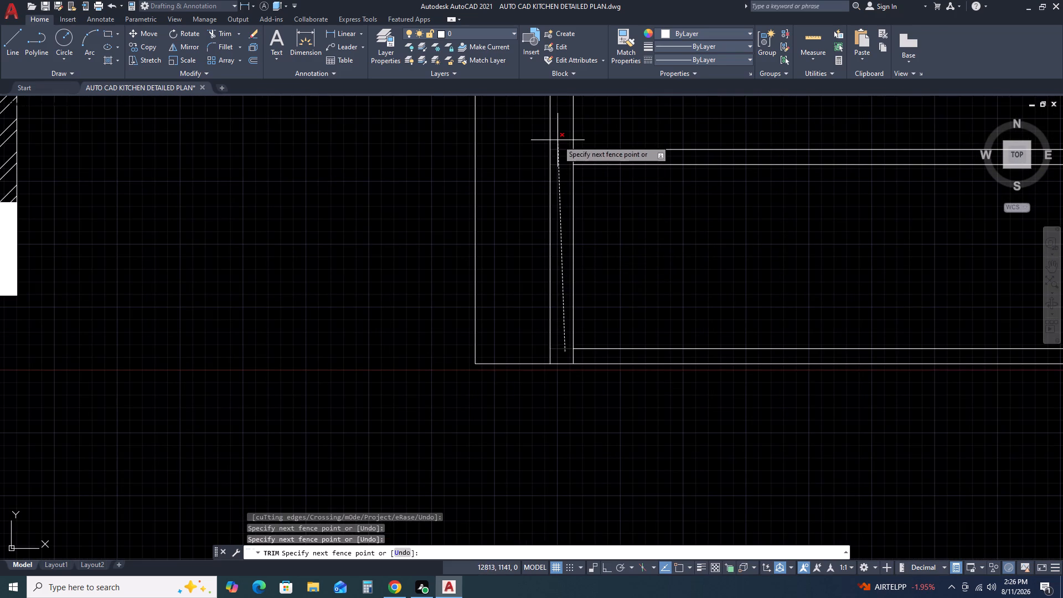
click(558, 140)
scroll(564, 163, down, 6)
scroll(564, 146, up, 3)
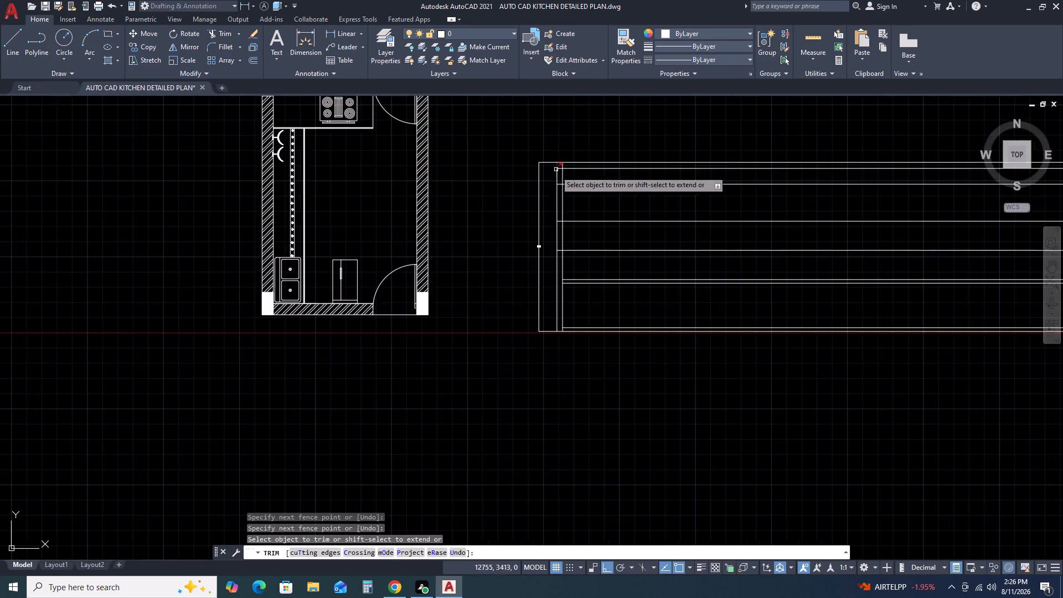
scroll(552, 178, up, 4)
click(582, 105)
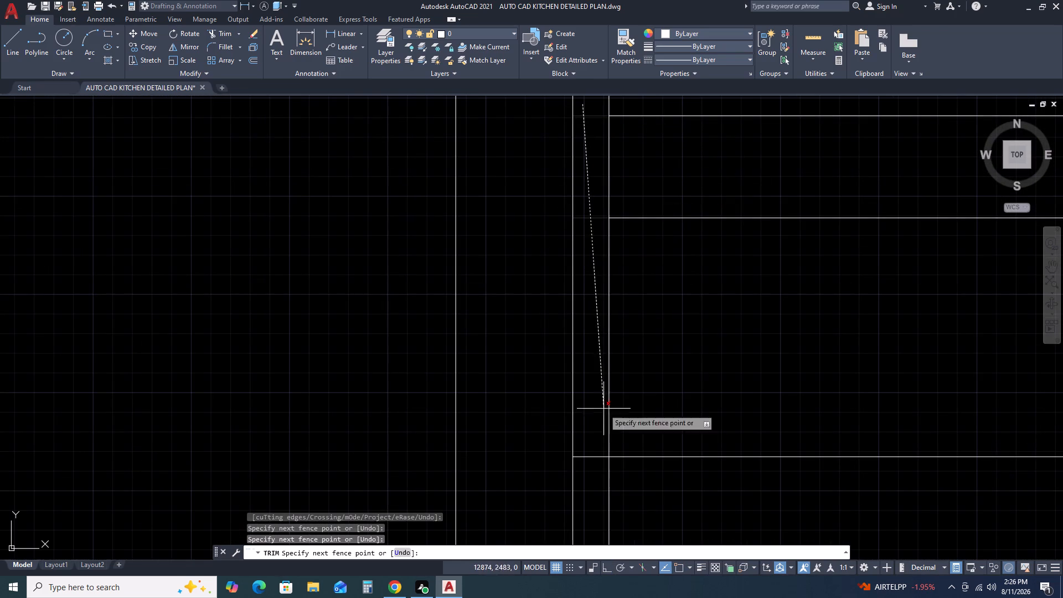
click(596, 477)
scroll(634, 367, down, 4)
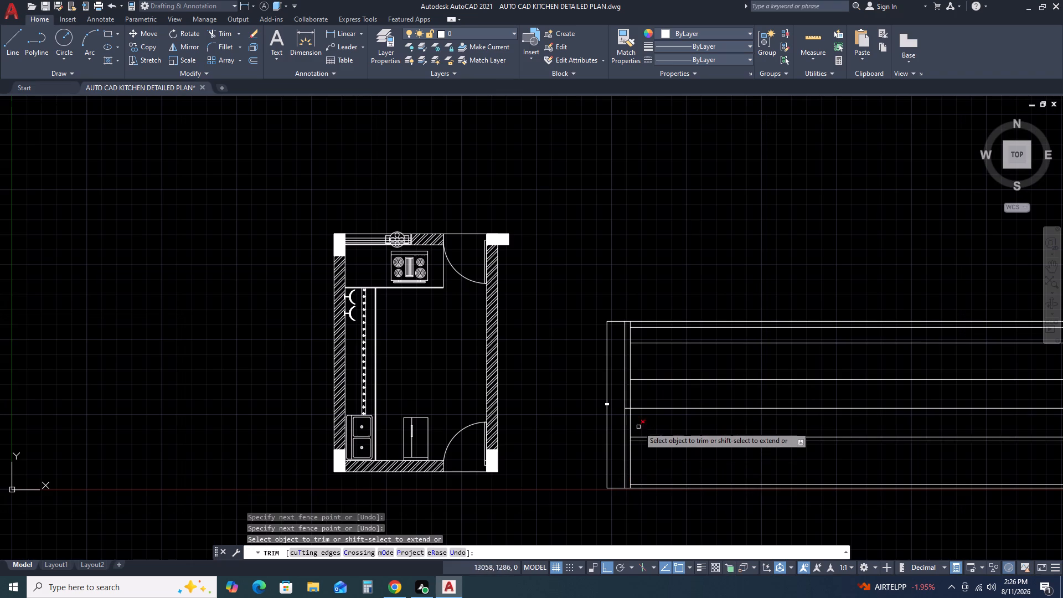
scroll(621, 420, up, 3)
click(647, 343)
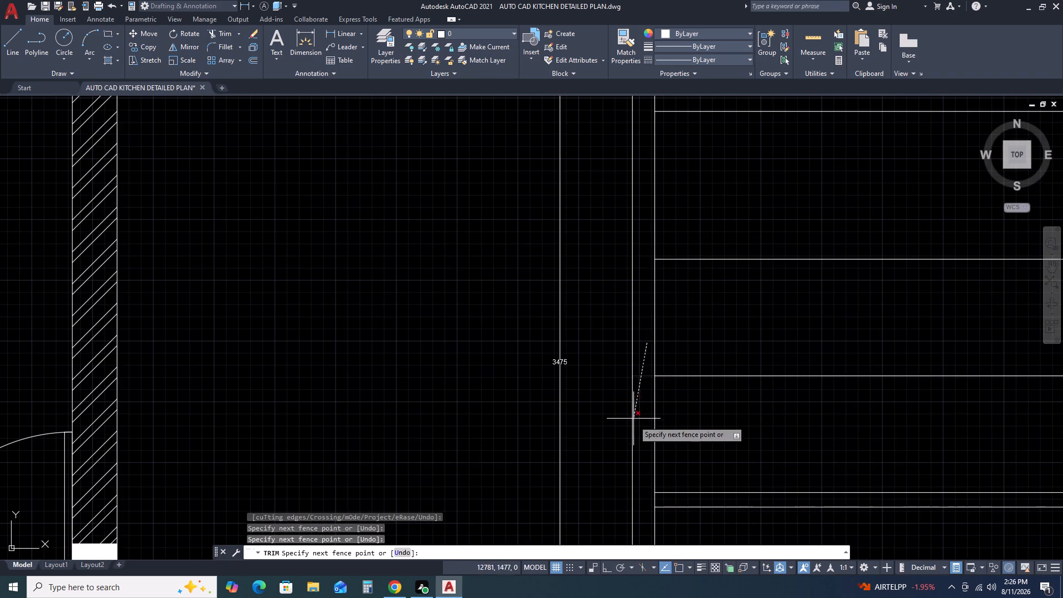
click(635, 437)
scroll(654, 309, down, 2)
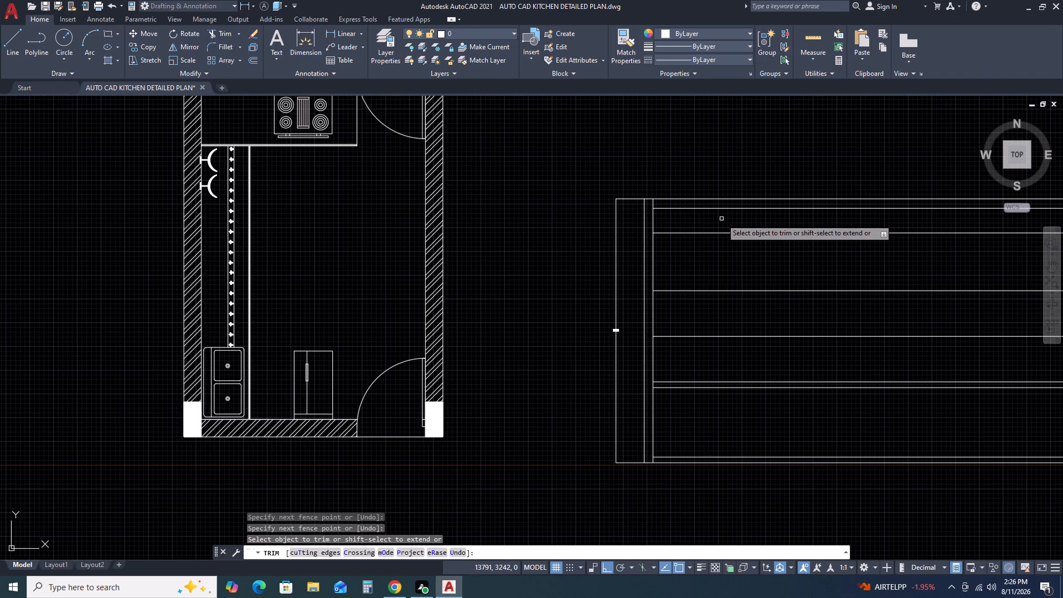
scroll(675, 234, down, 1)
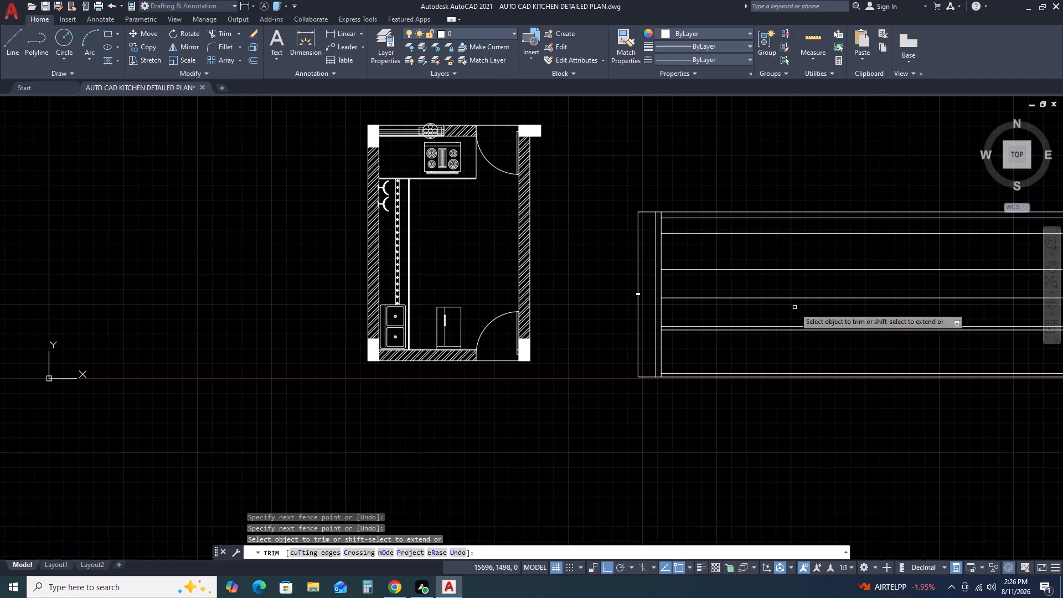
middle_drag(794, 307, 671, 263)
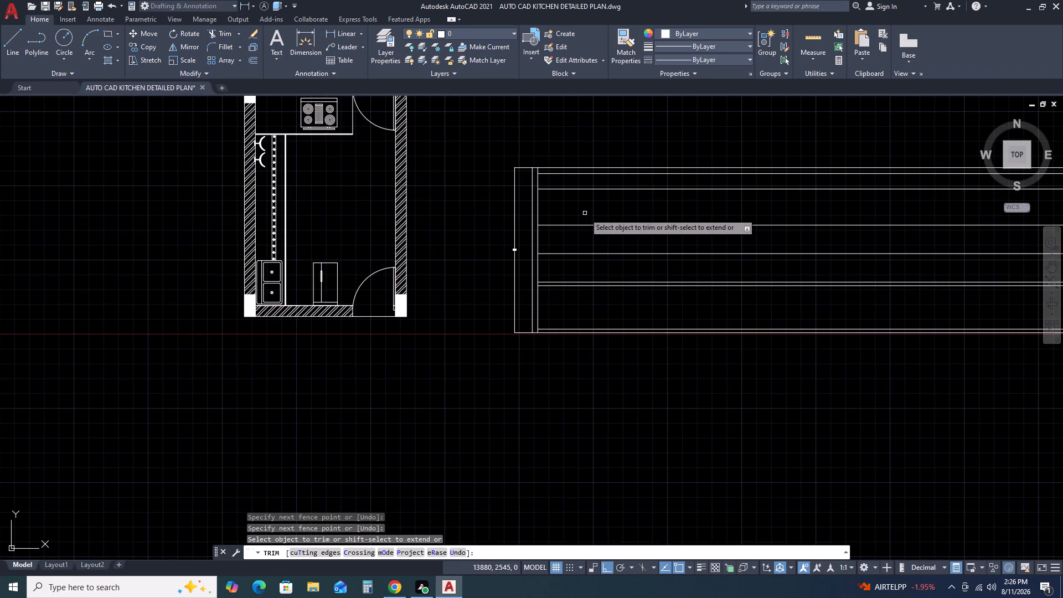
key(Escape)
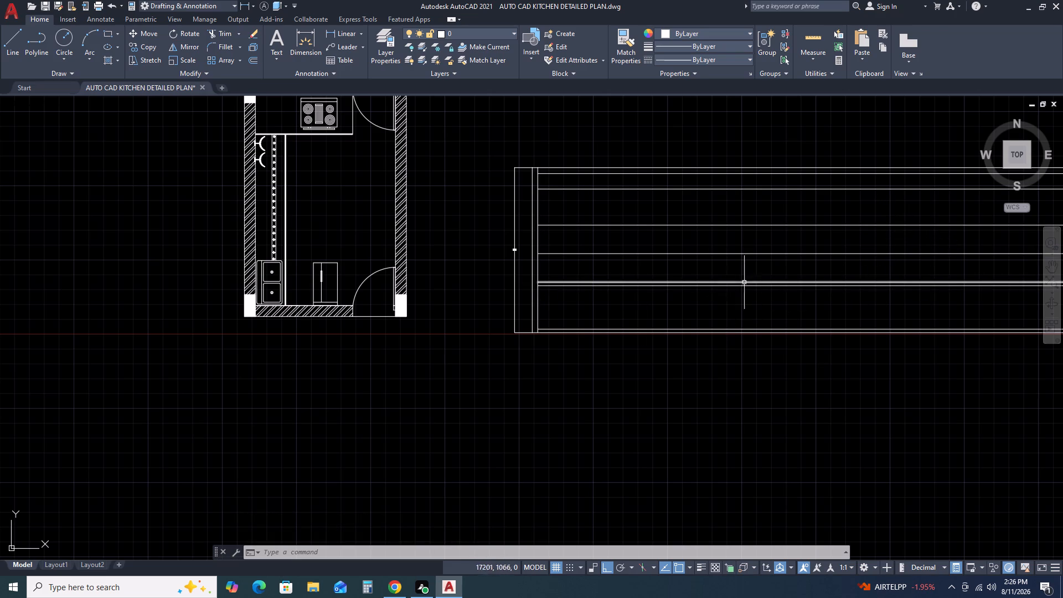
Draw a vertical line along the end wall's inner face, from the lower line of the middle close-spaced pair to the line just above the base.
key(l)
key(space)
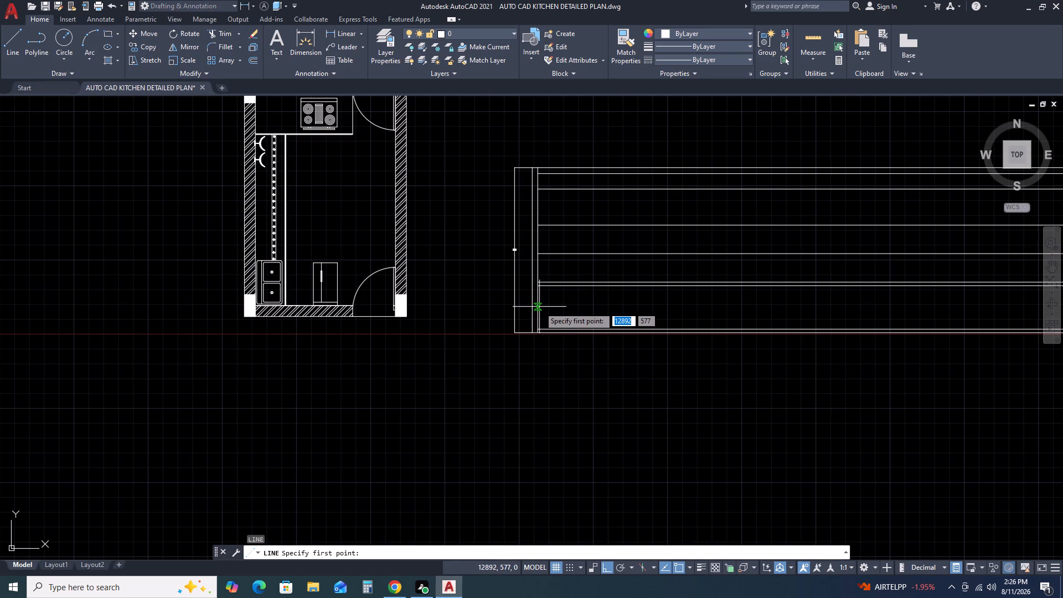
scroll(538, 297, up, 2)
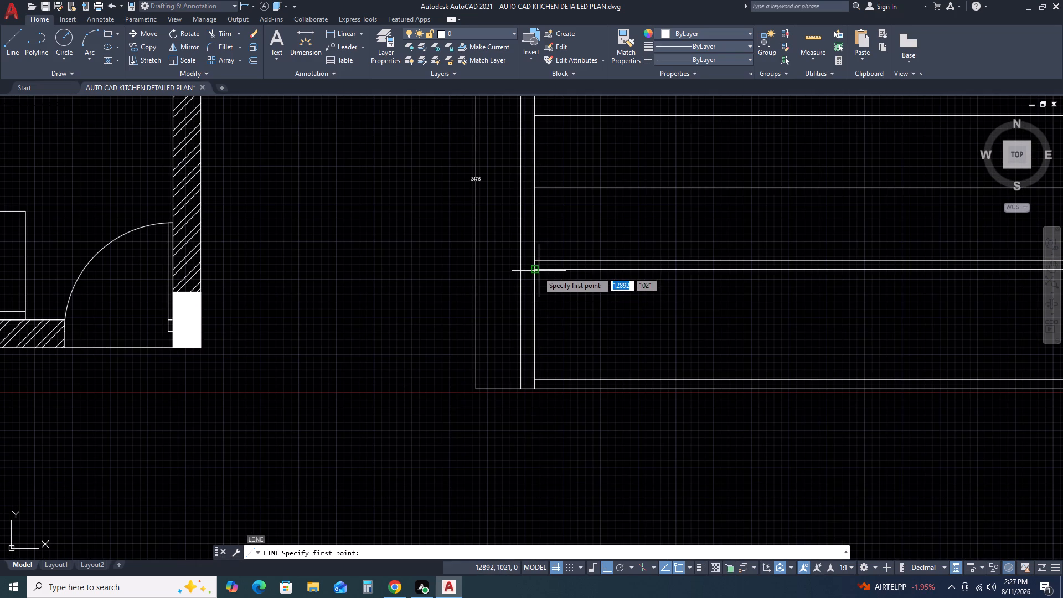
click(536, 270)
click(536, 381)
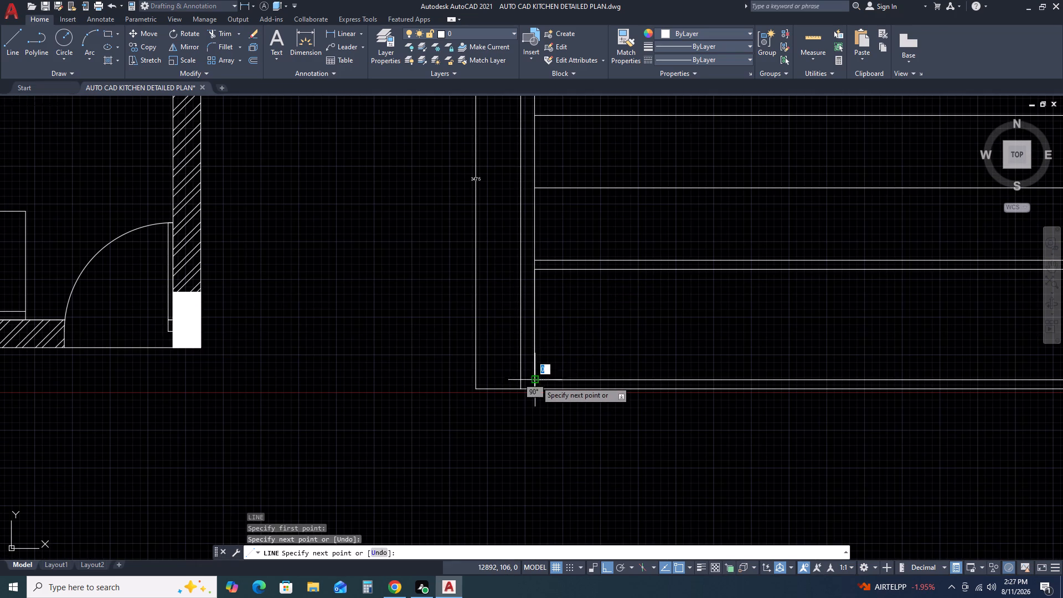
key(Escape)
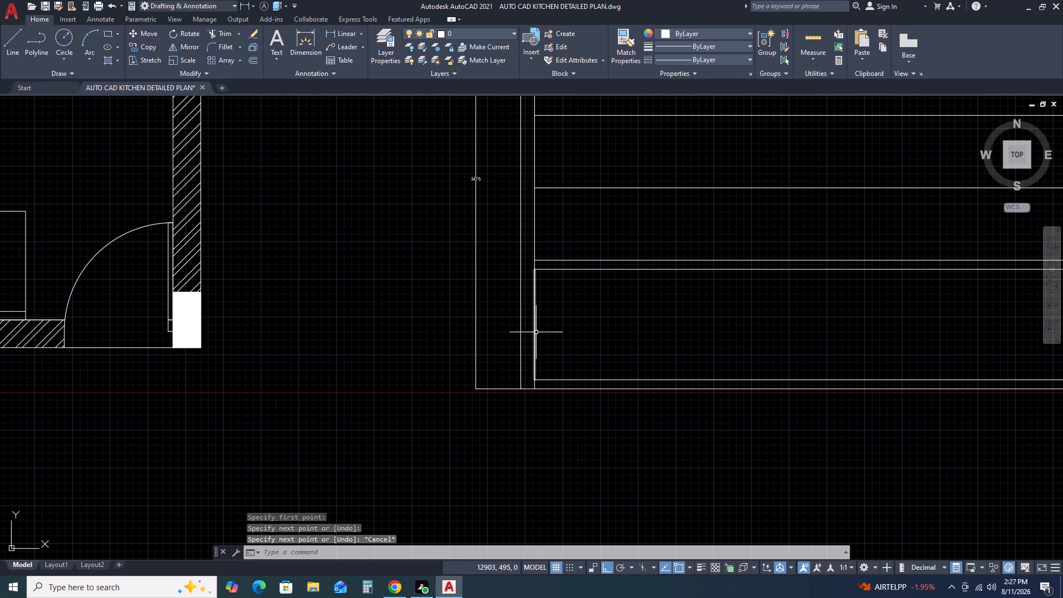
Offset the new vertical line 77 away from the end wall and the horizontal line at its top 77 downward.
click(536, 332)
key(o)
key(space)
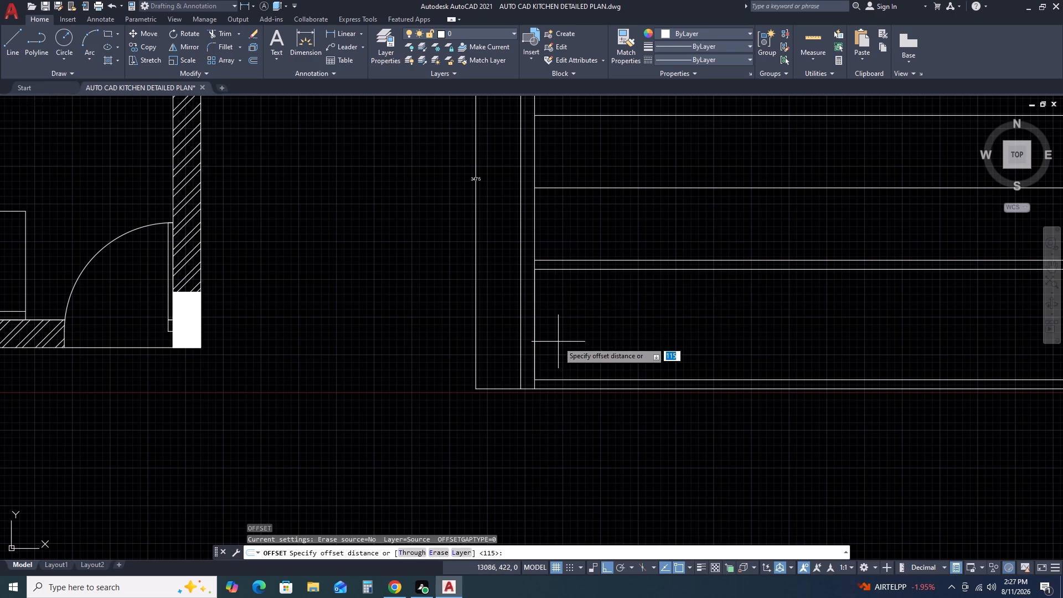
key(7)
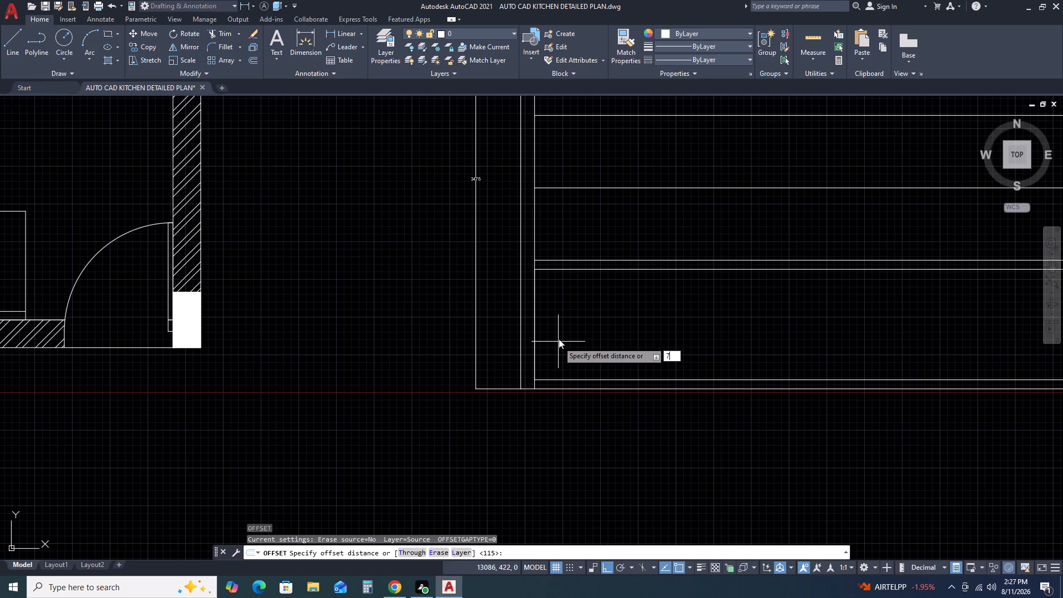
text(7)
key(space)
click(563, 340)
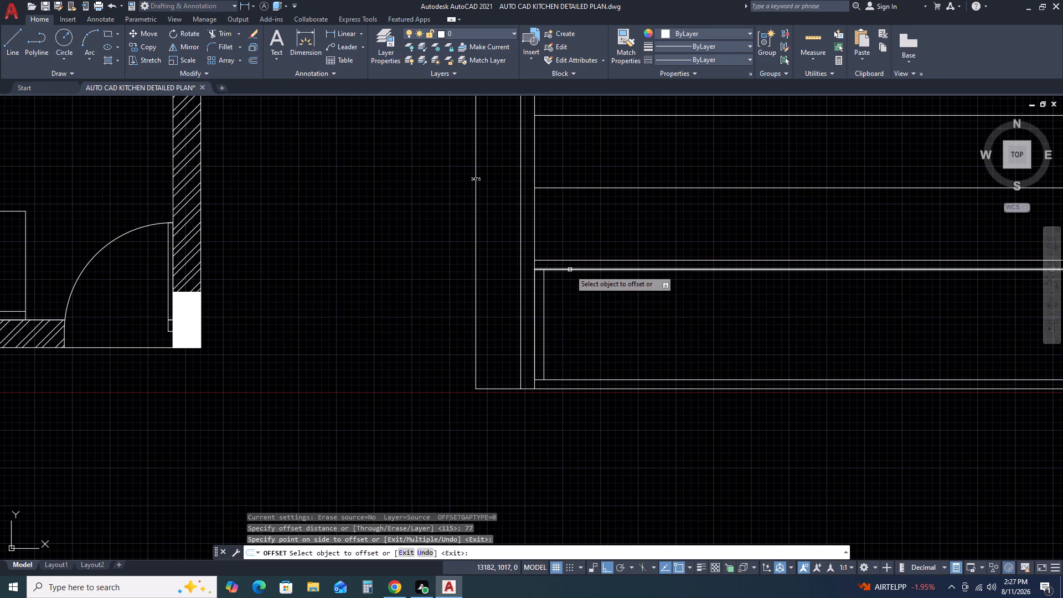
click(570, 270)
click(573, 285)
key(Escape)
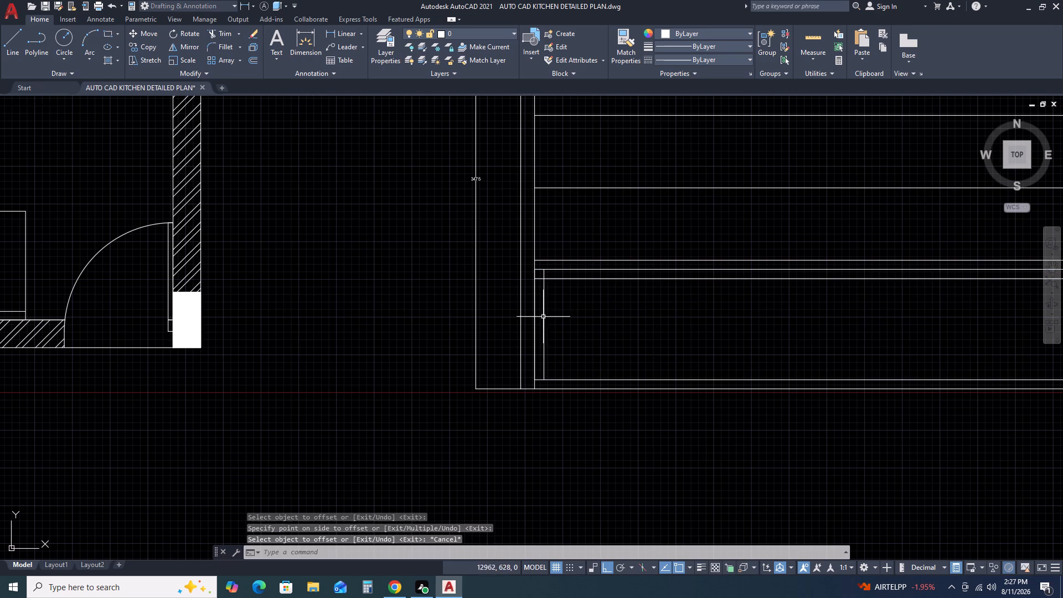
Offset the inner short vertical line by 900 away from the end wall.
click(545, 314)
text(O 900)
key(space)
click(604, 326)
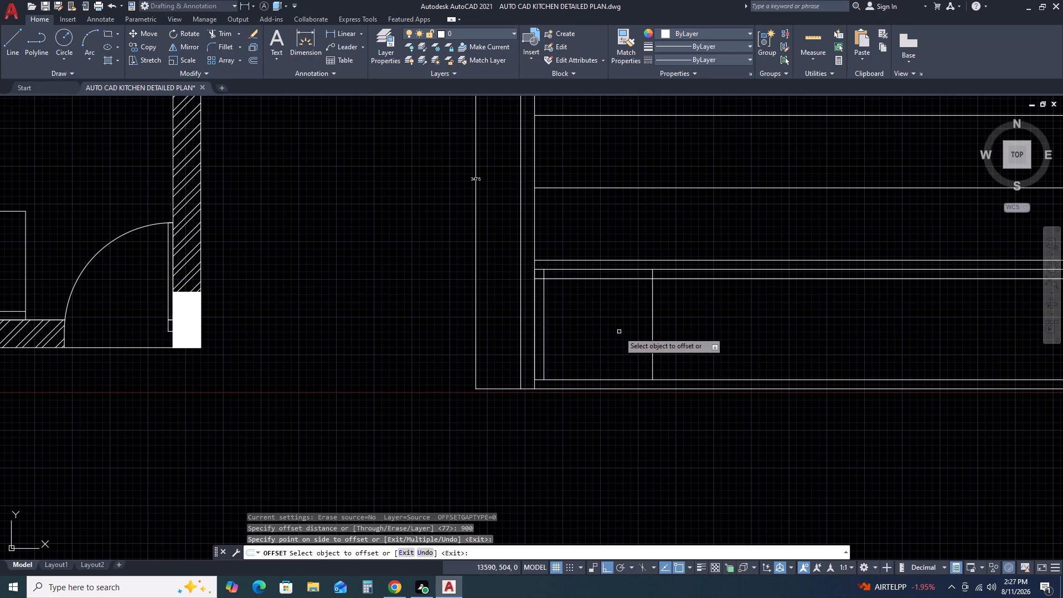
key(Escape)
Offset the vertical line at the far side of the 900-wide opening by 130, away from the end wall.
click(667, 331)
click(643, 331)
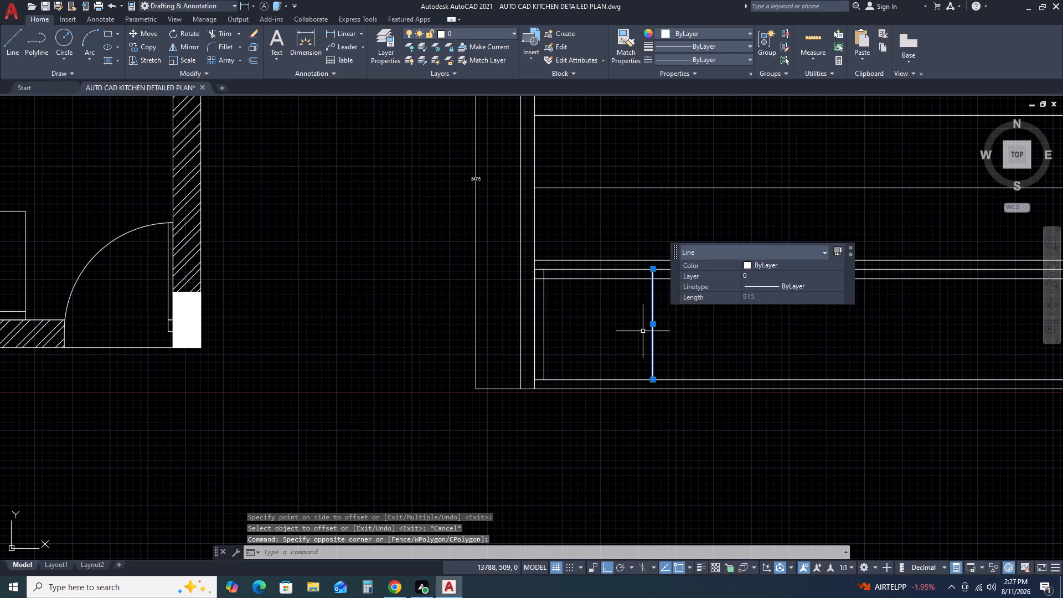
text(O)
key(space)
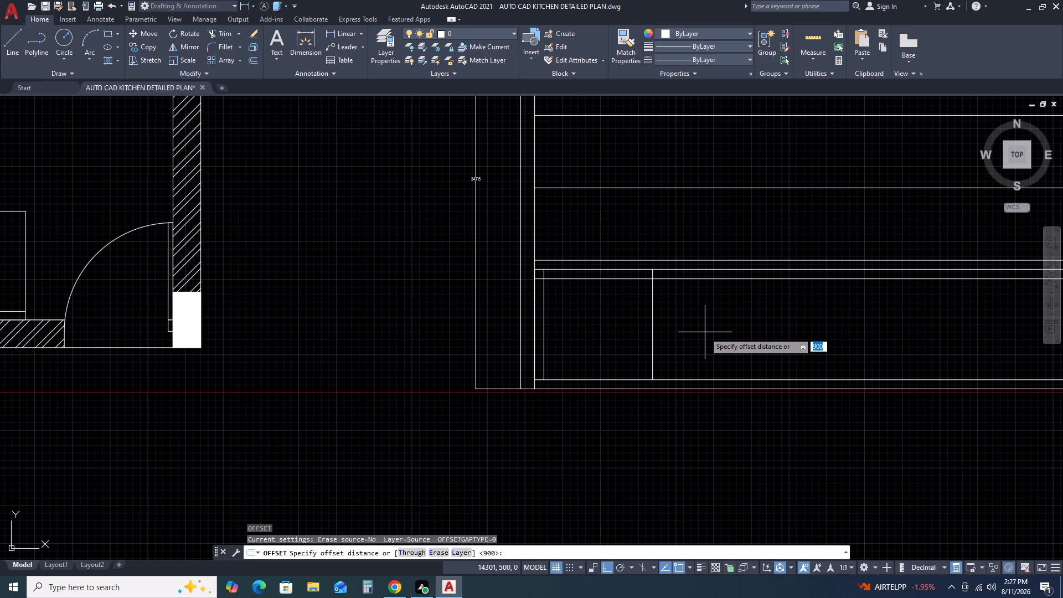
key(1)
text(30)
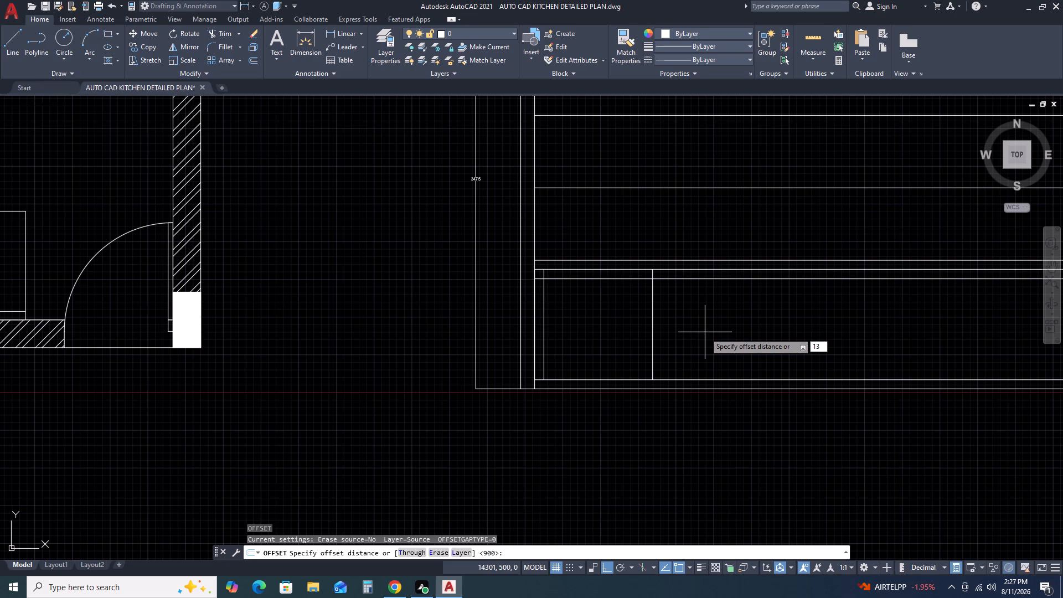
key(space)
click(705, 332)
key(Escape)
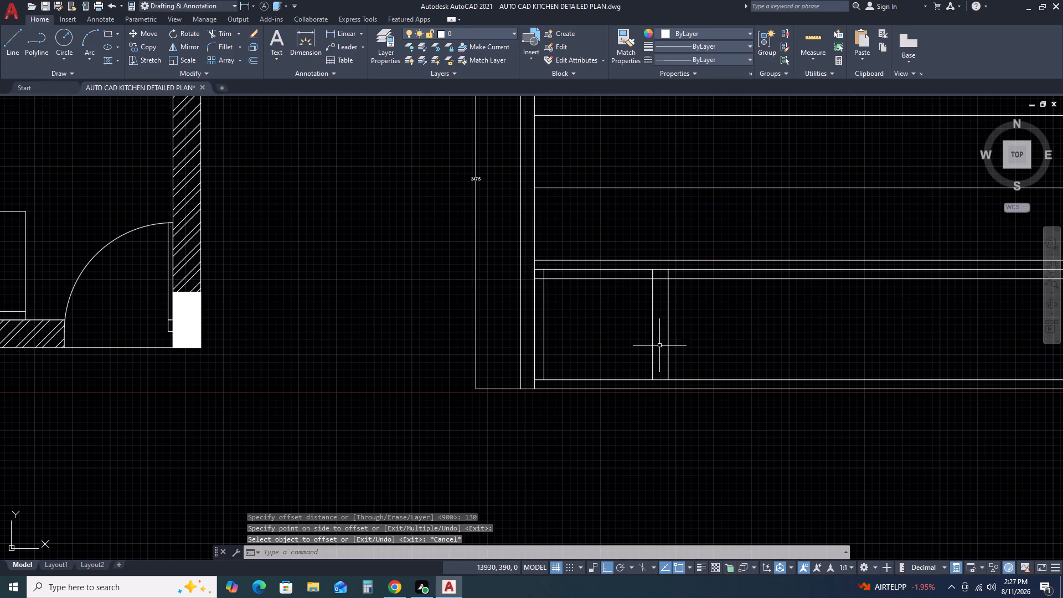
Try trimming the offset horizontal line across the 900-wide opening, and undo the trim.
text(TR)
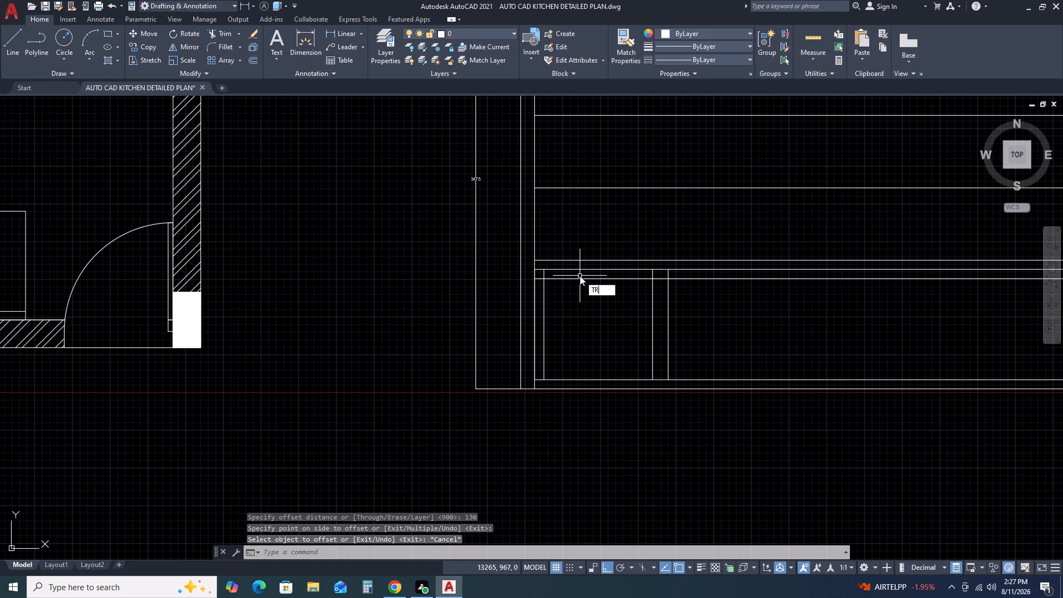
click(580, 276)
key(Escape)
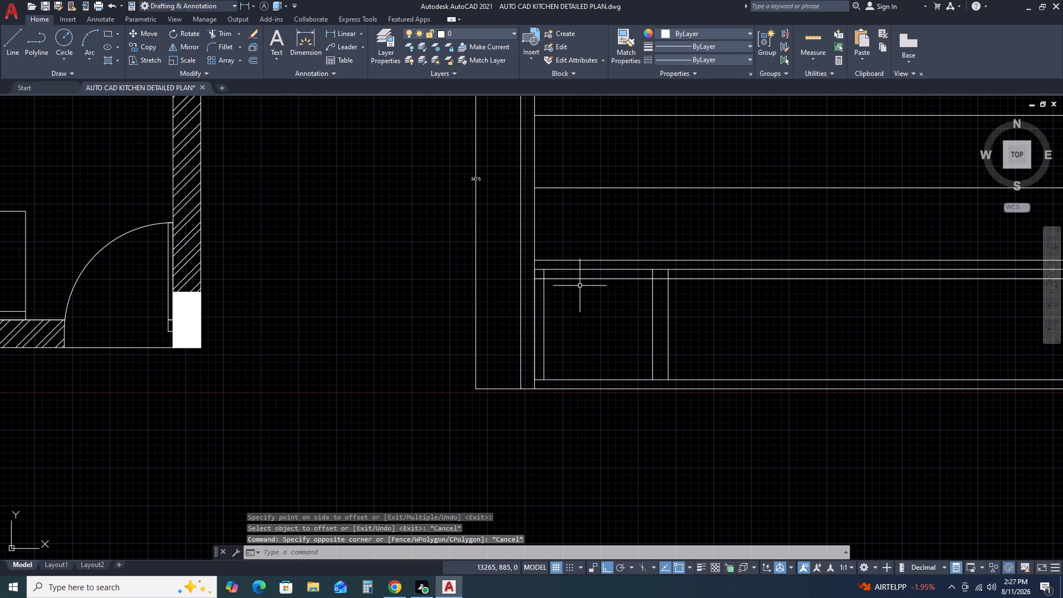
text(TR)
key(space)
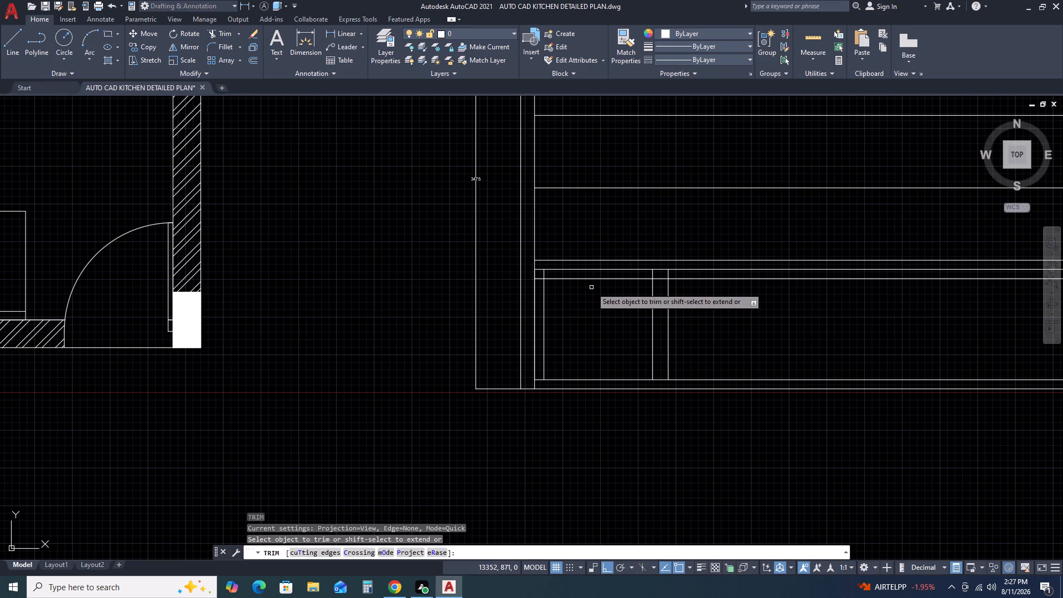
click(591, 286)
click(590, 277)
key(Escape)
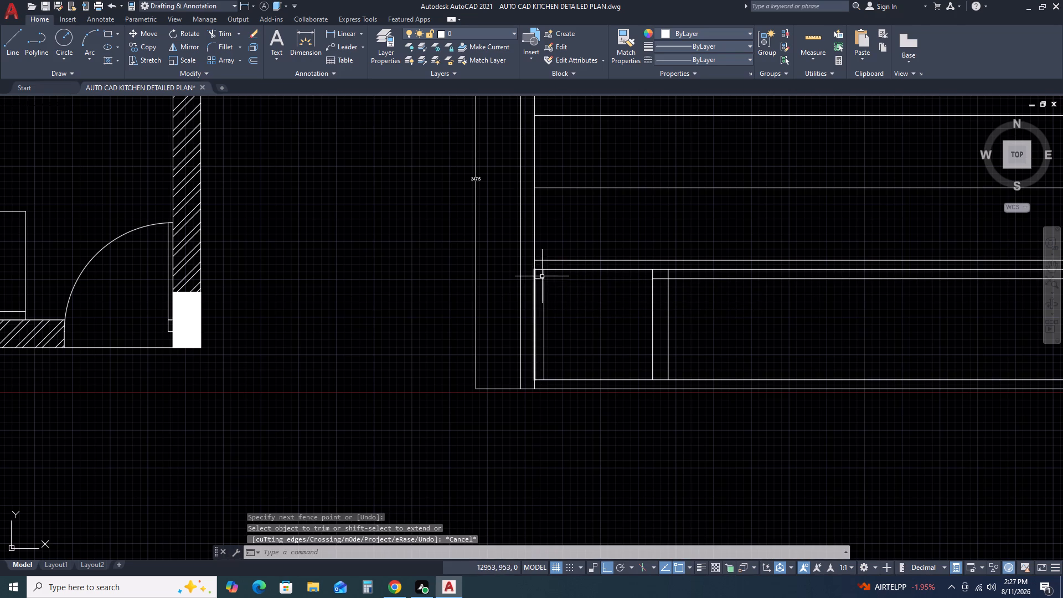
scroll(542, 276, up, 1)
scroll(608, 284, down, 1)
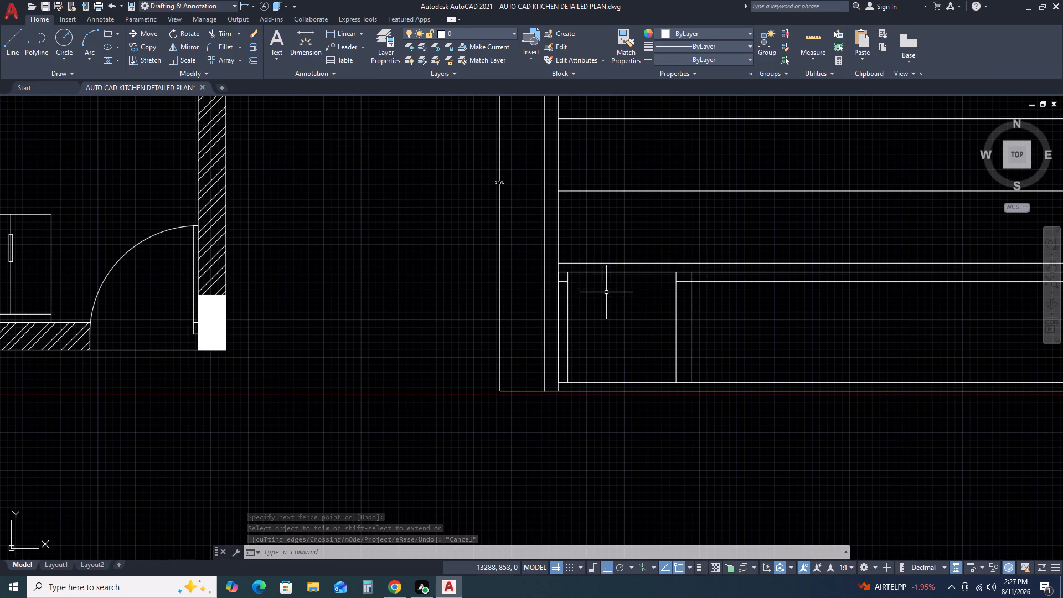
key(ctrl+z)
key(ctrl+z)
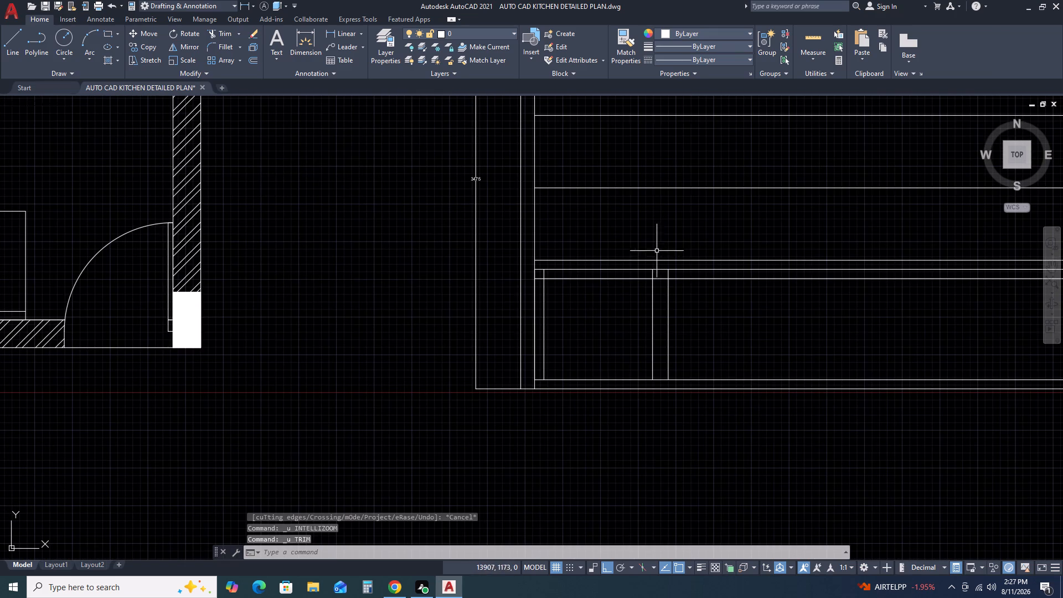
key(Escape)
Fillet the 77-offset horizontal line with the 77-offset vertical line nearest the end wall into a sharp corner.
text(F)
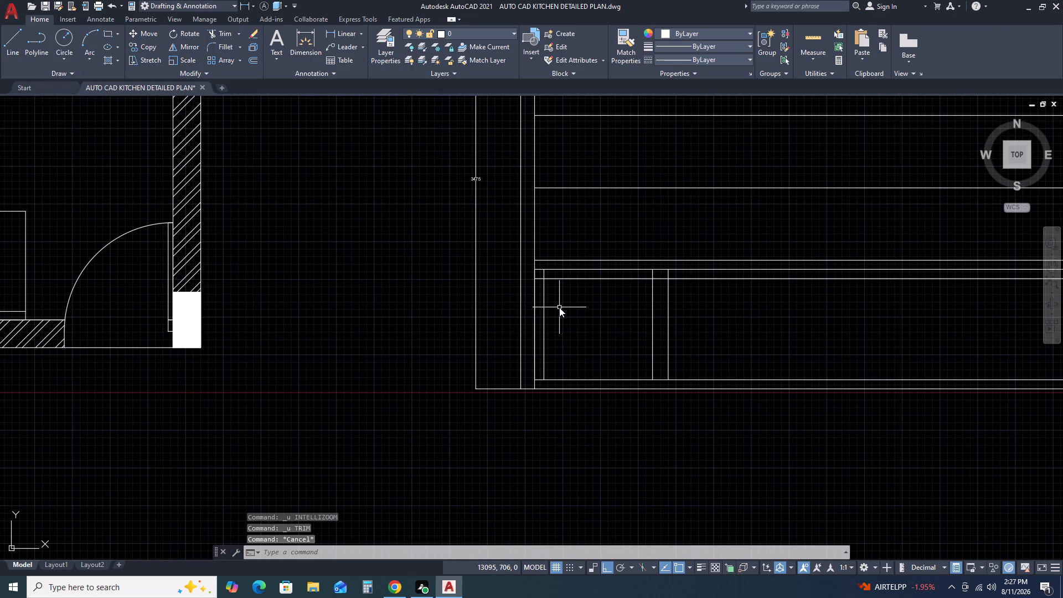
key(space)
click(570, 279)
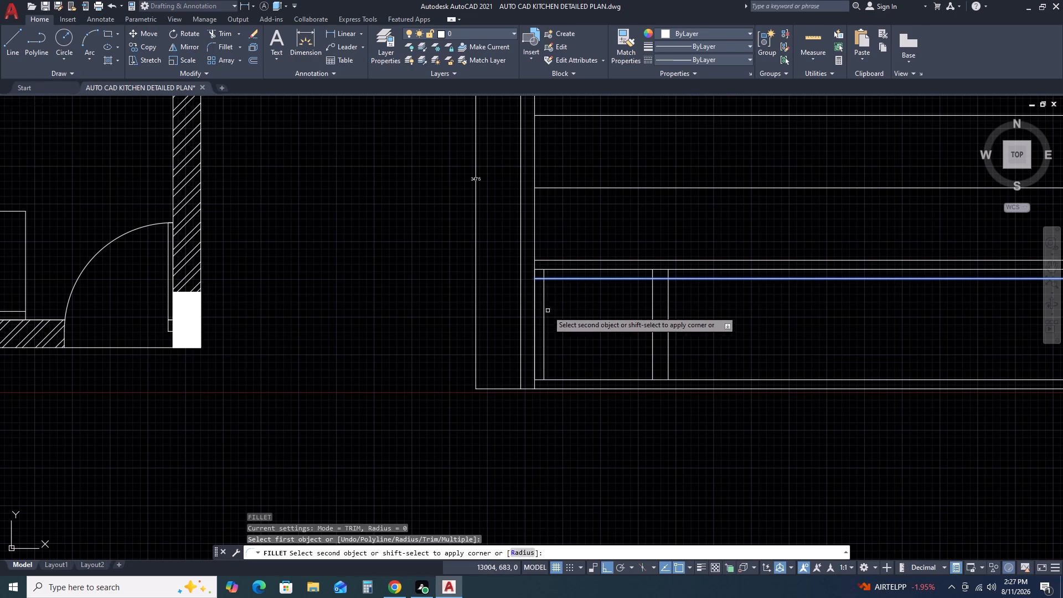
click(542, 311)
click(545, 303)
key(Escape)
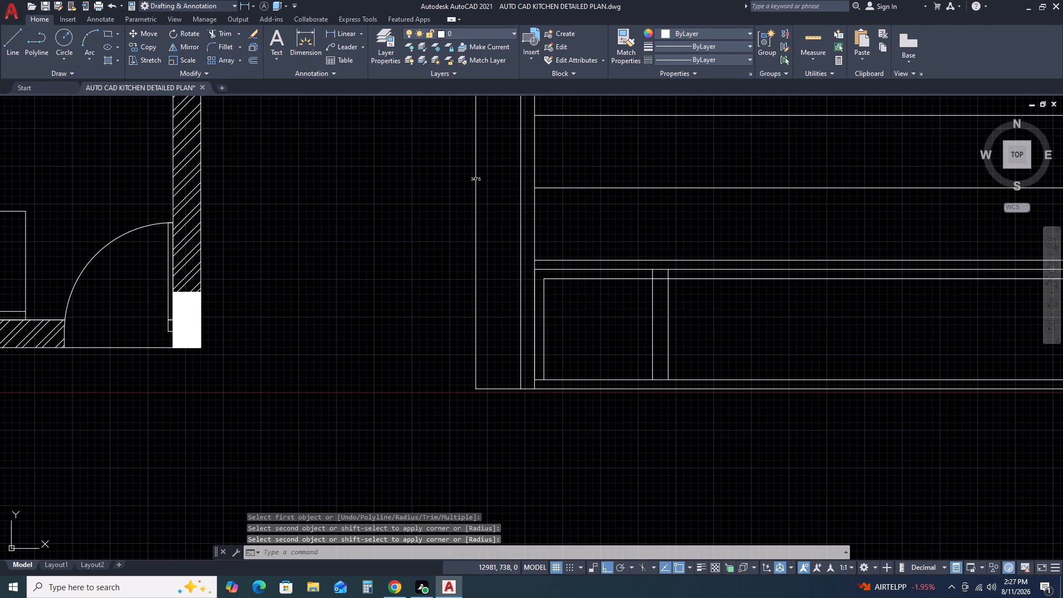
Fillet the remaining three corners of the 900-wide opening with radius 0 to close it into a rectangular frame.
key(space)
click(543, 360)
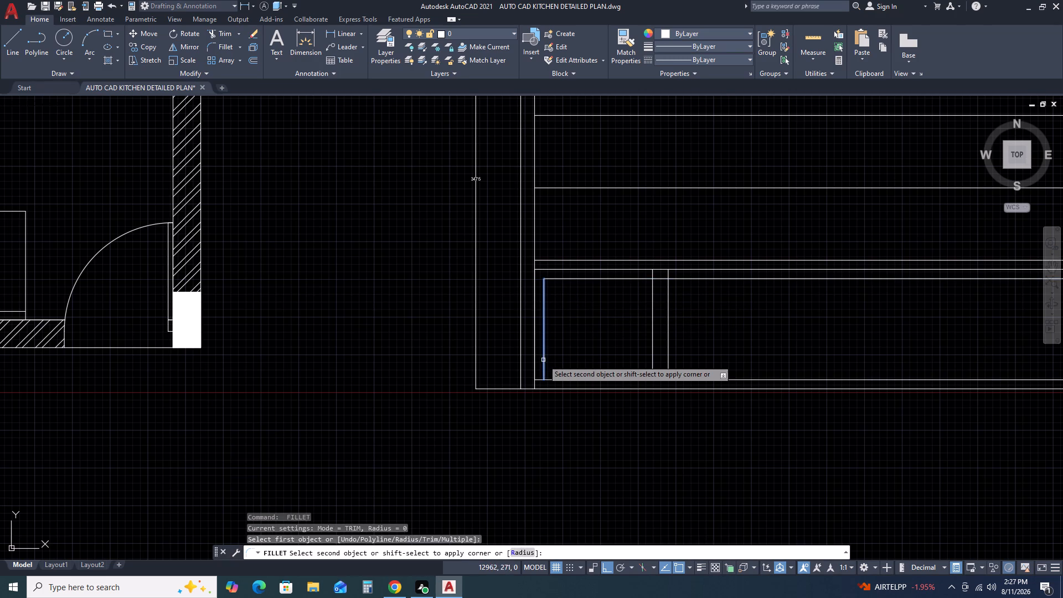
click(553, 379)
key(Escape)
key(space)
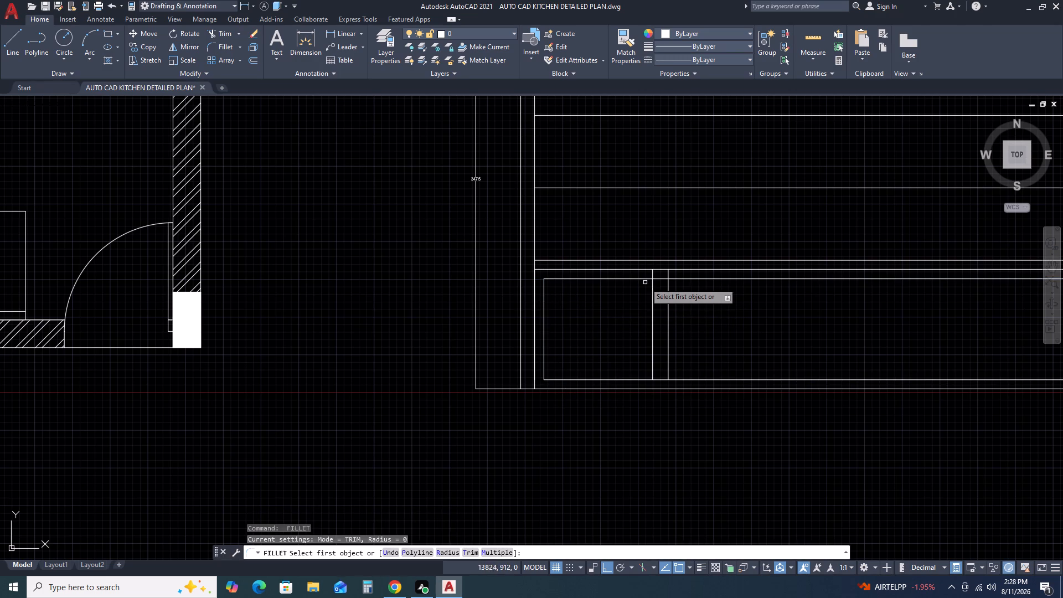
click(644, 279)
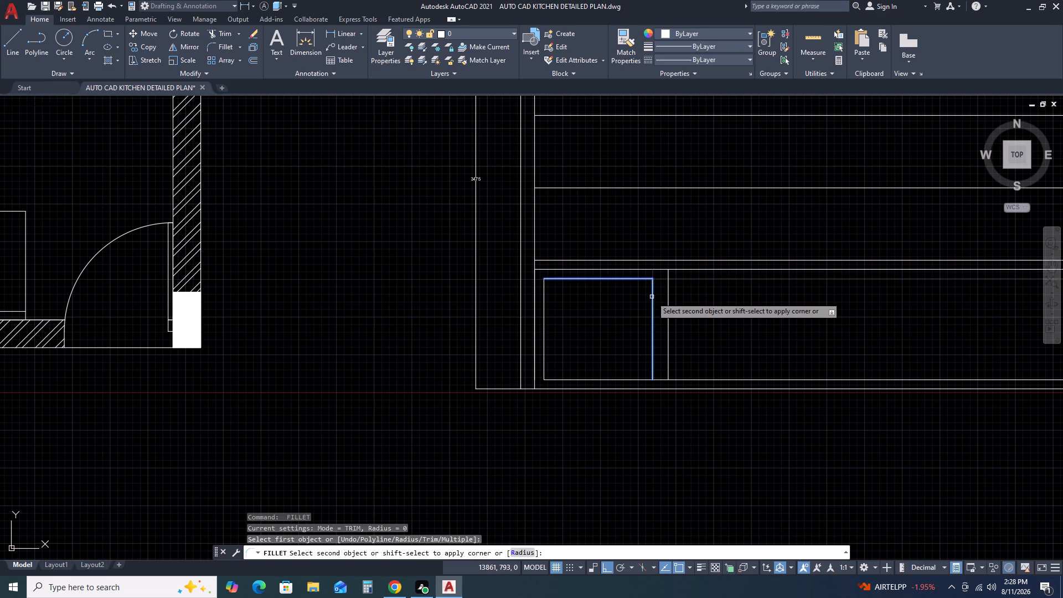
click(652, 297)
key(space)
drag(654, 352, 652, 376)
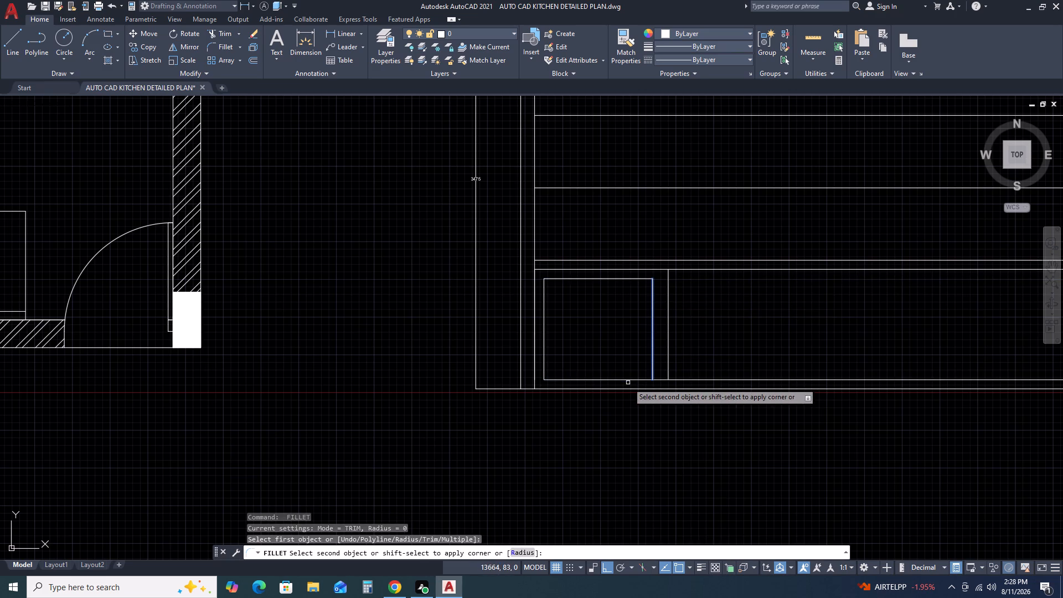
click(632, 381)
key(Escape)
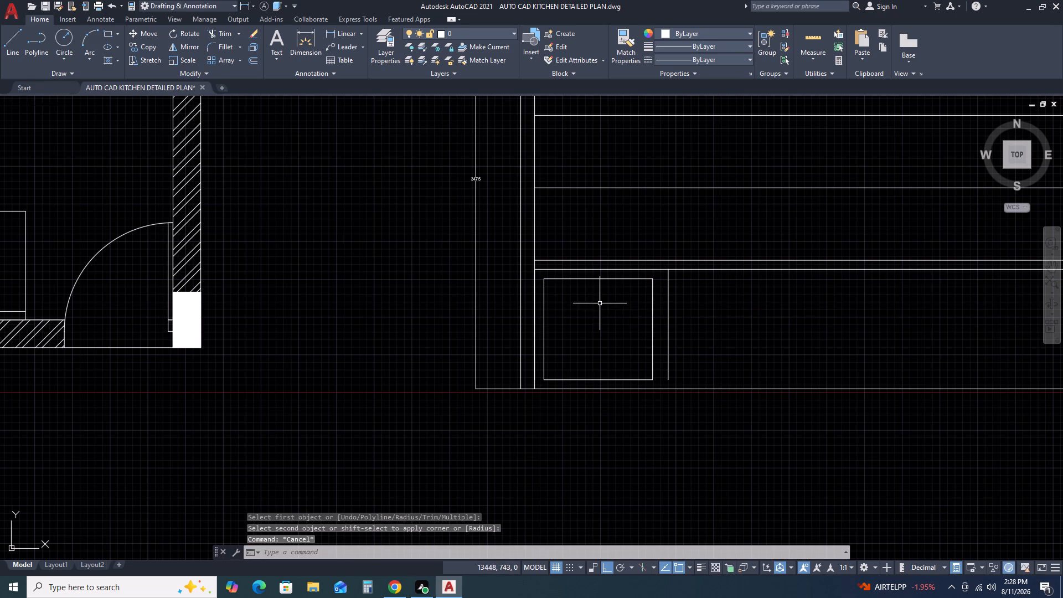
Draw an ajar door leaf from the frame's end-wall-side corners with sloping upper and lower edges and an inner vertical edge about 700 long.
text(L)
key(space)
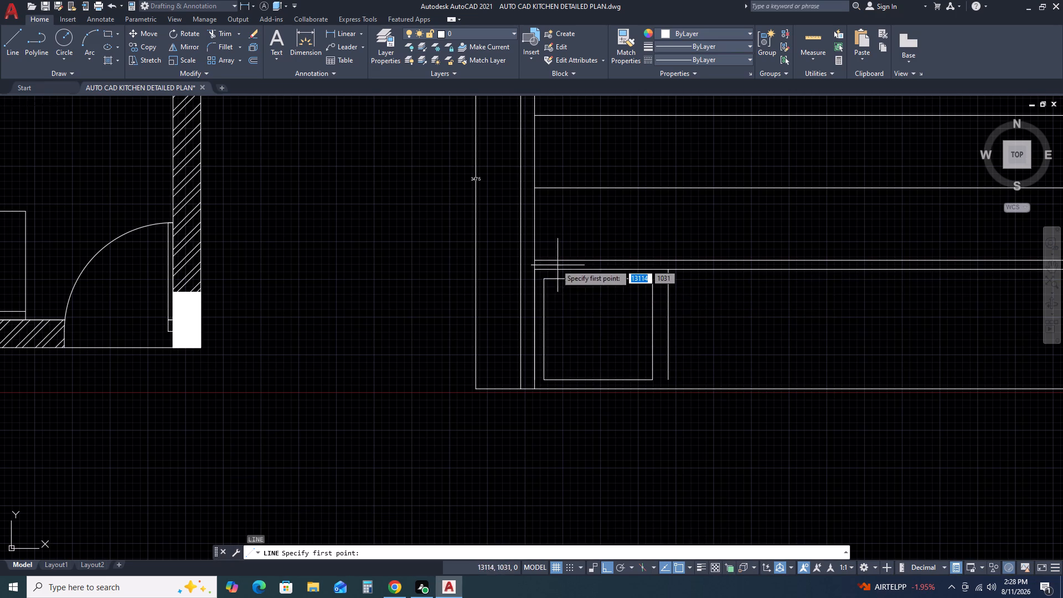
click(542, 280)
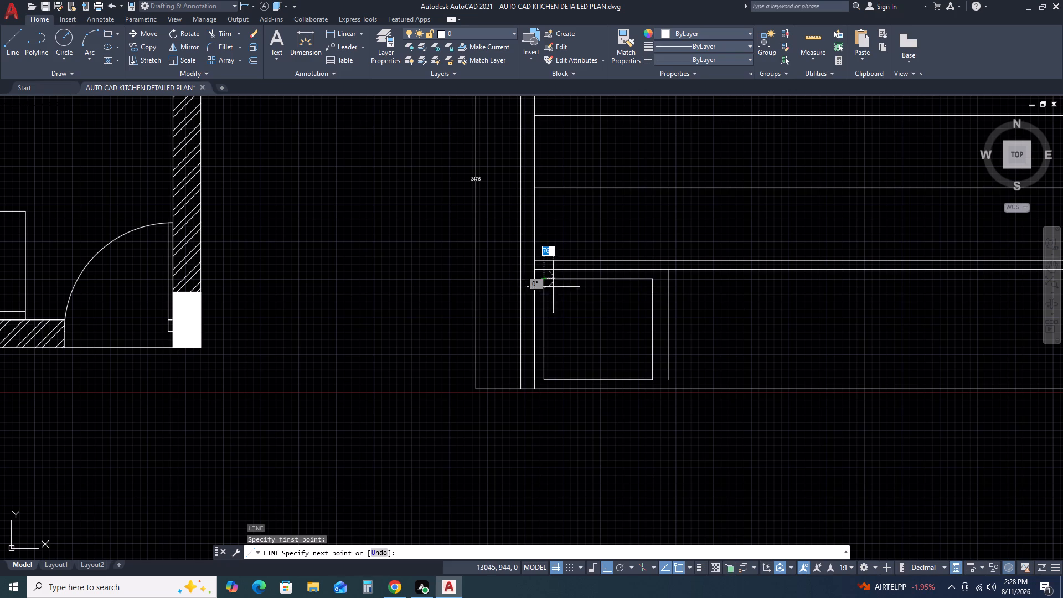
key(F8)
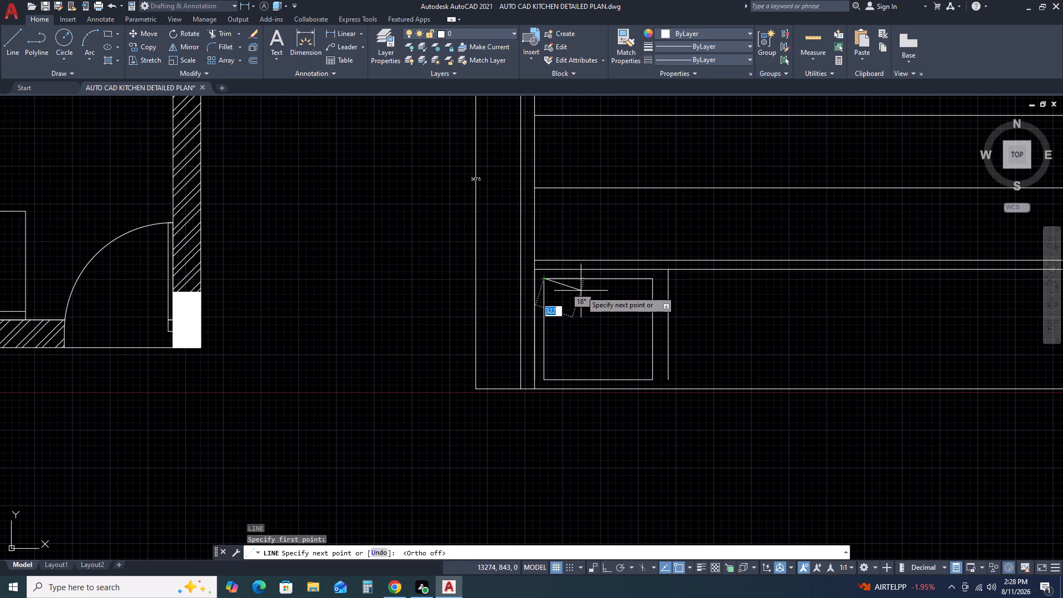
click(586, 291)
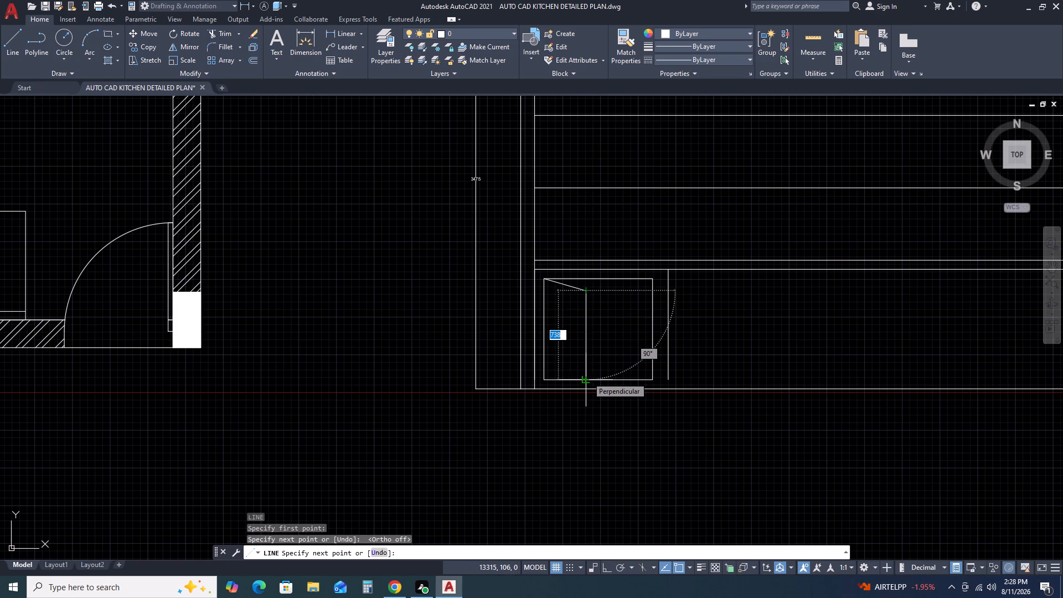
scroll(587, 378, up, 2)
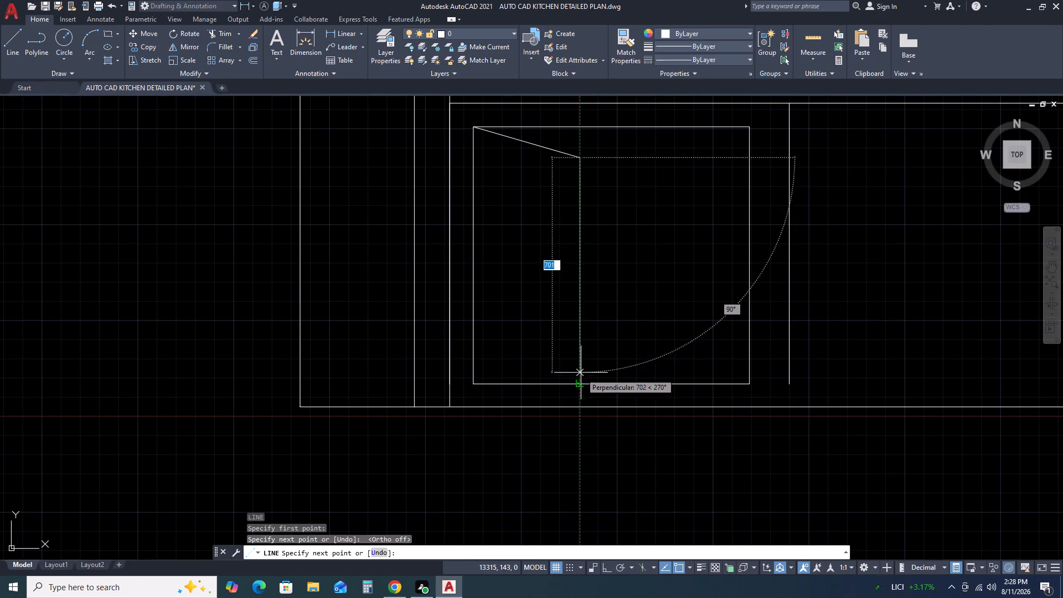
click(581, 369)
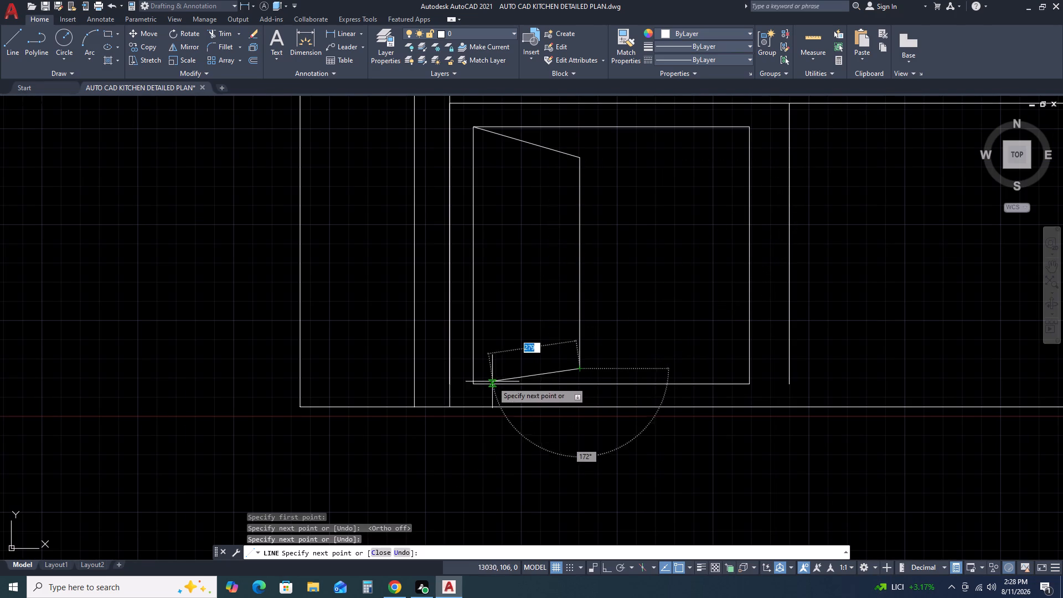
click(476, 383)
key(Escape)
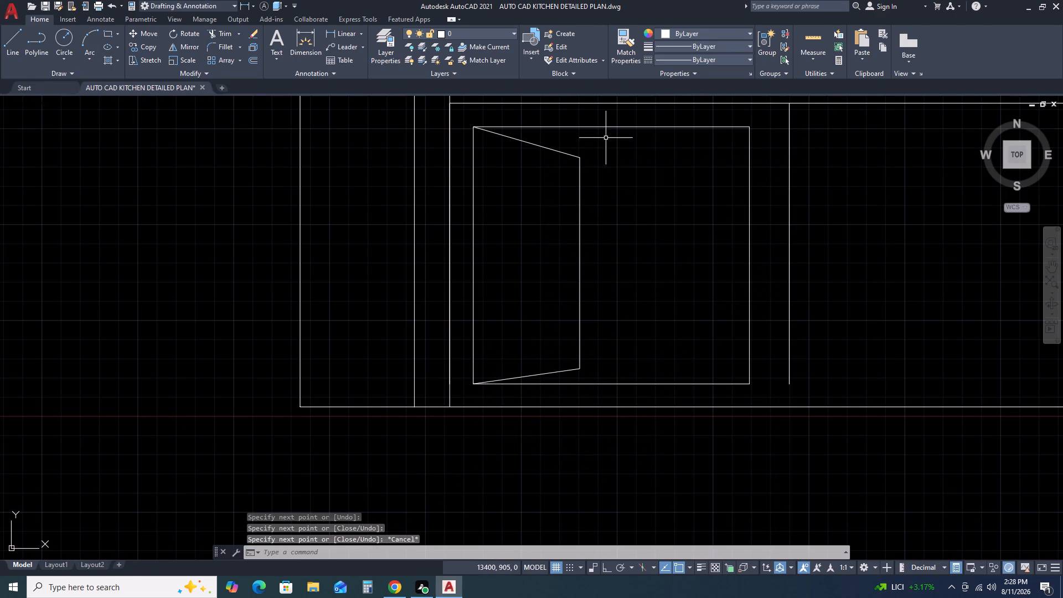
Mirror the three door leaf lines about the frame's vertical centreline, keeping the originals.
click(581, 149)
click(519, 368)
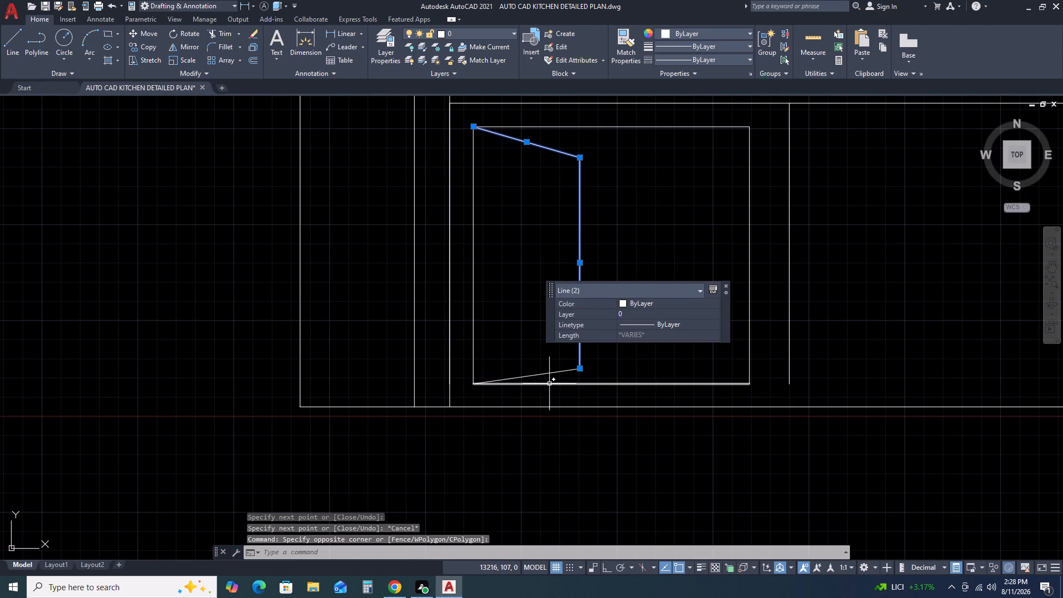
click(552, 379)
click(536, 364)
text(MI)
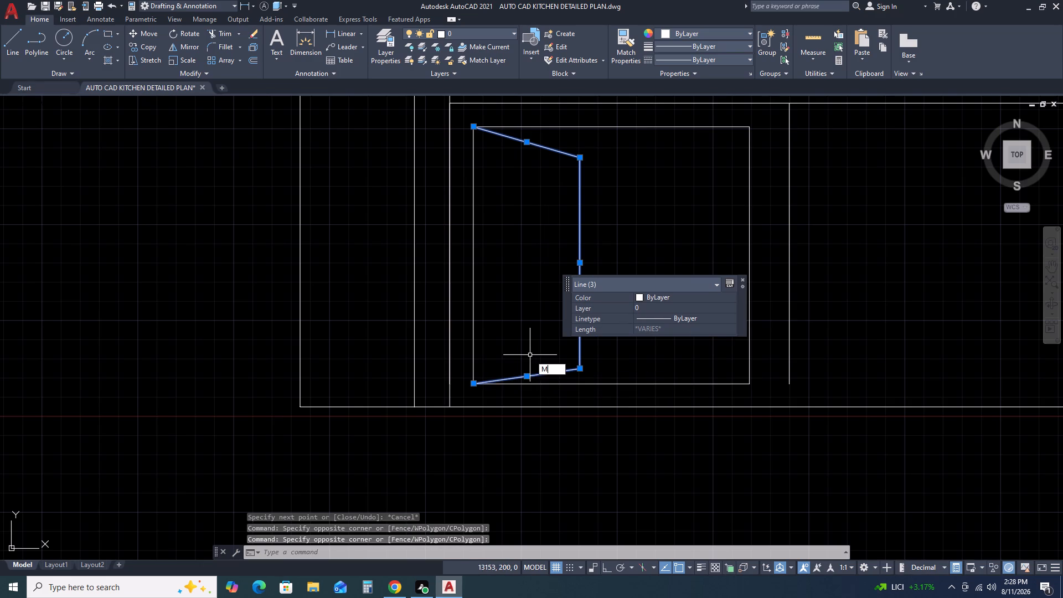
key(space)
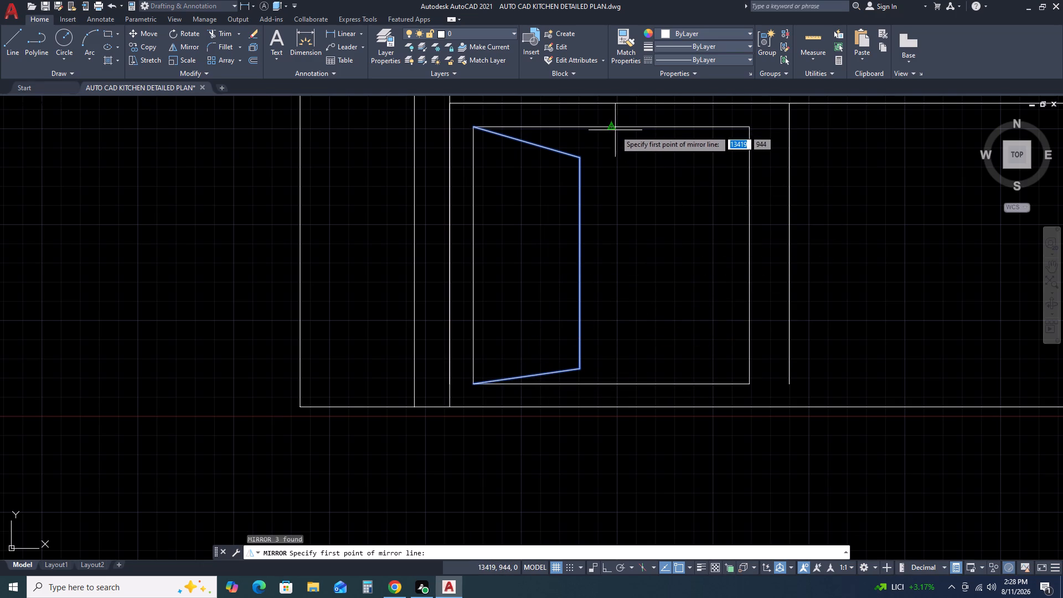
click(613, 128)
scroll(611, 124, down, 1)
middle_drag(616, 127, 575, 226)
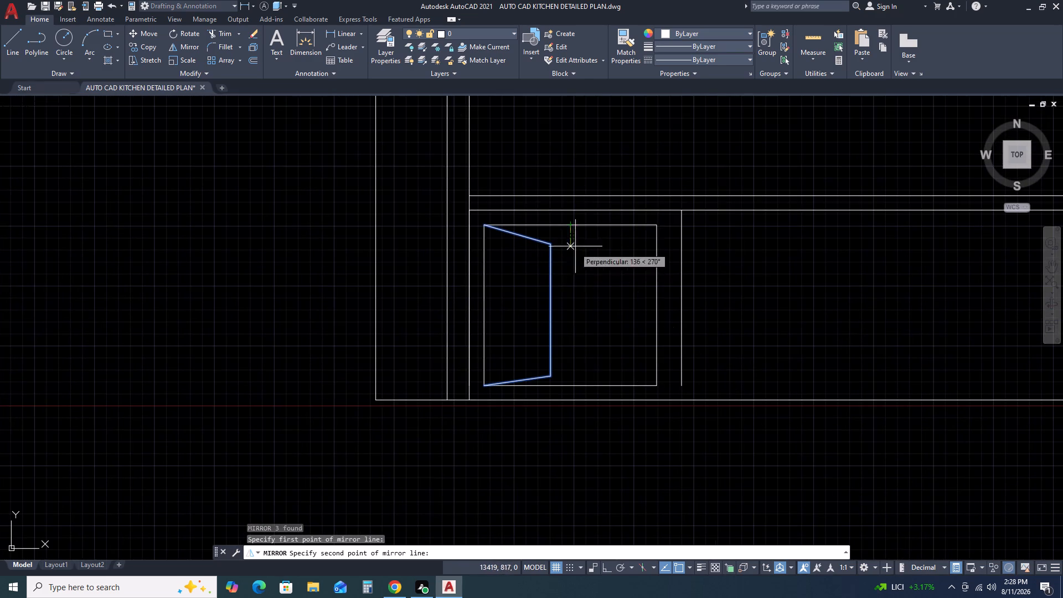
key(F8)
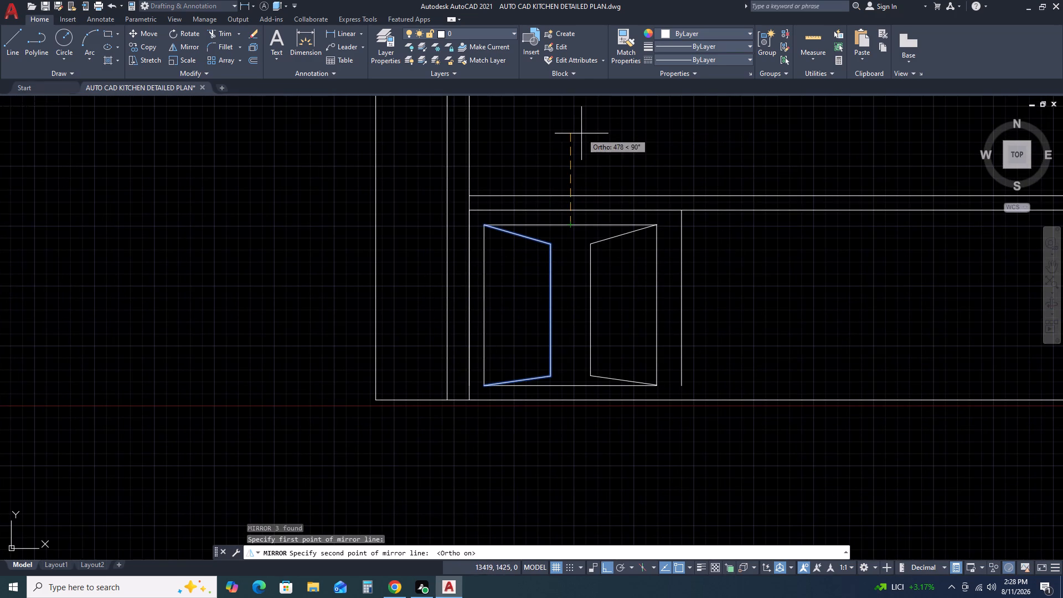
click(580, 135)
drag(602, 178, 580, 135)
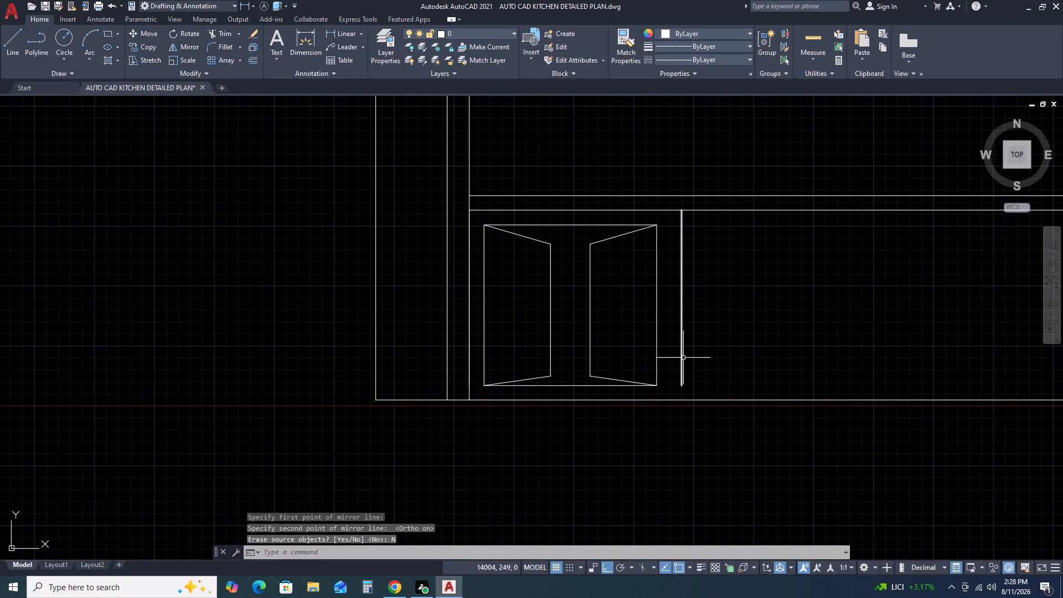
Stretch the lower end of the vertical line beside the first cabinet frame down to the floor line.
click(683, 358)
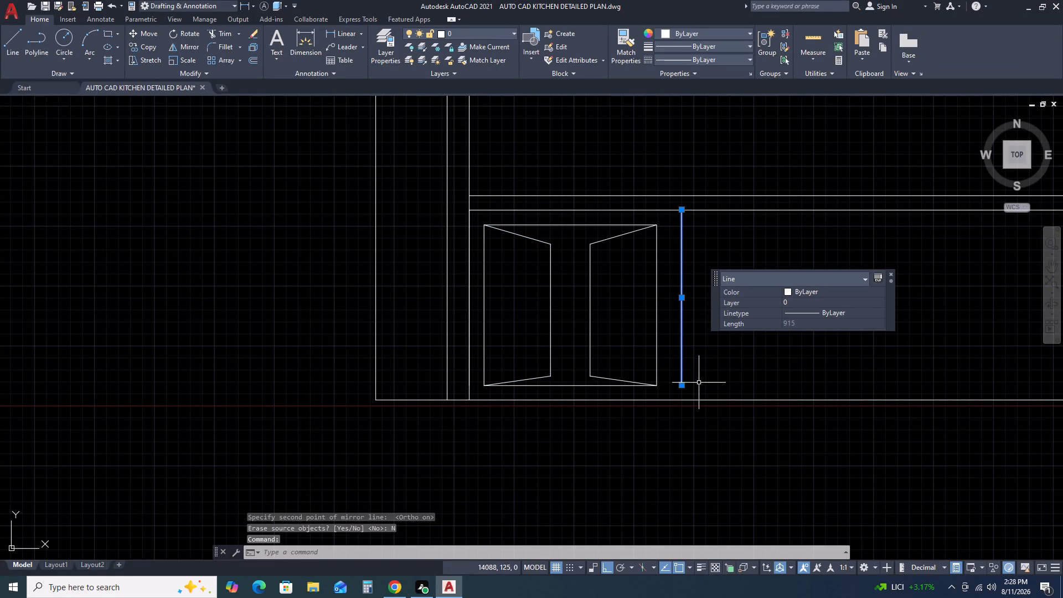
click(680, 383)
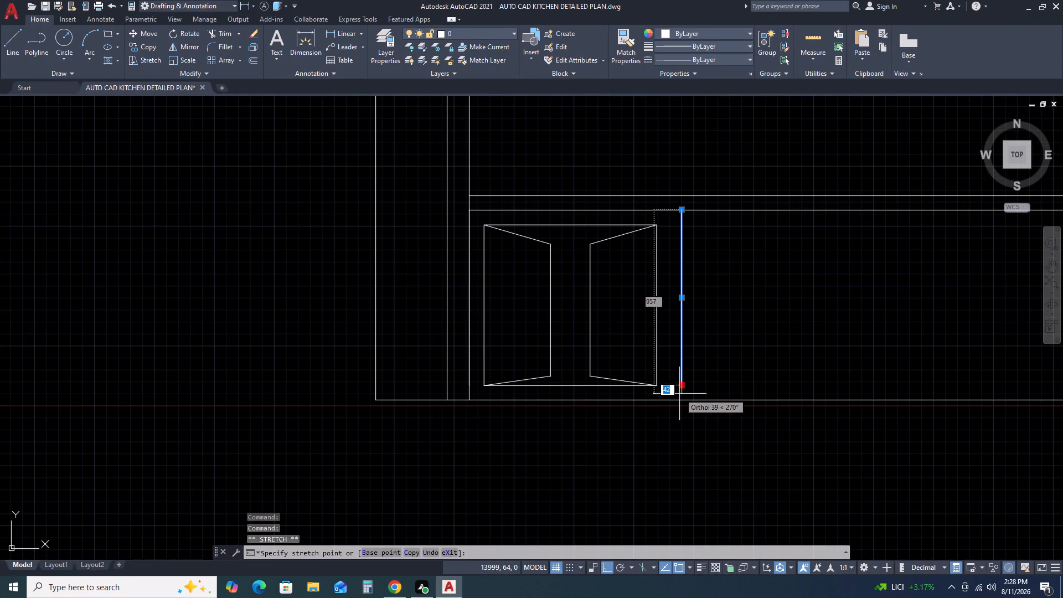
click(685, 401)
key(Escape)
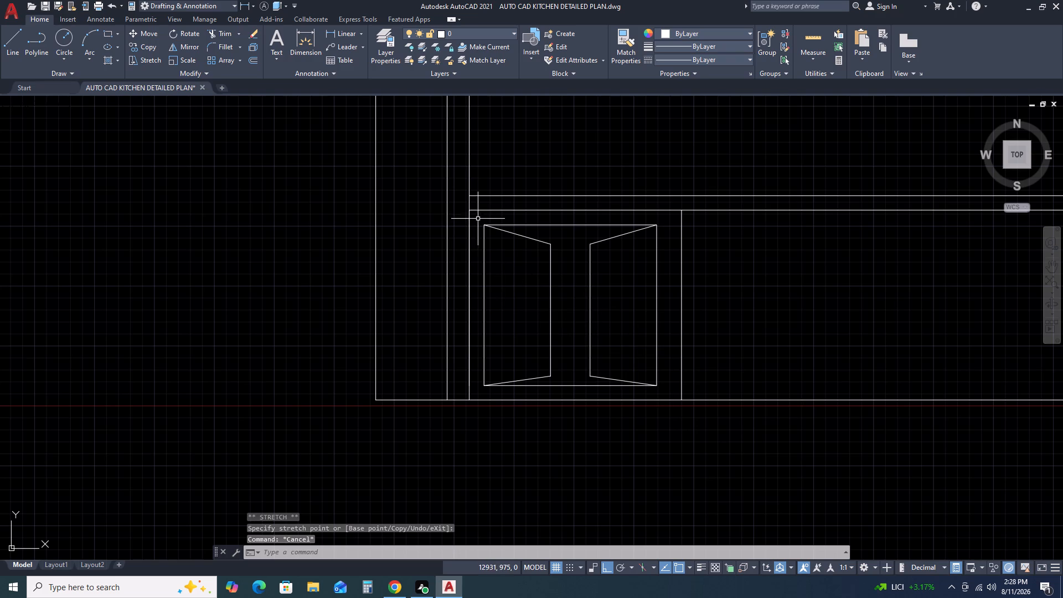
Copy the cabinet frame with both door leaves from its lower end-wall-side corner to the vertical line 130 beyond it.
click(478, 219)
click(669, 401)
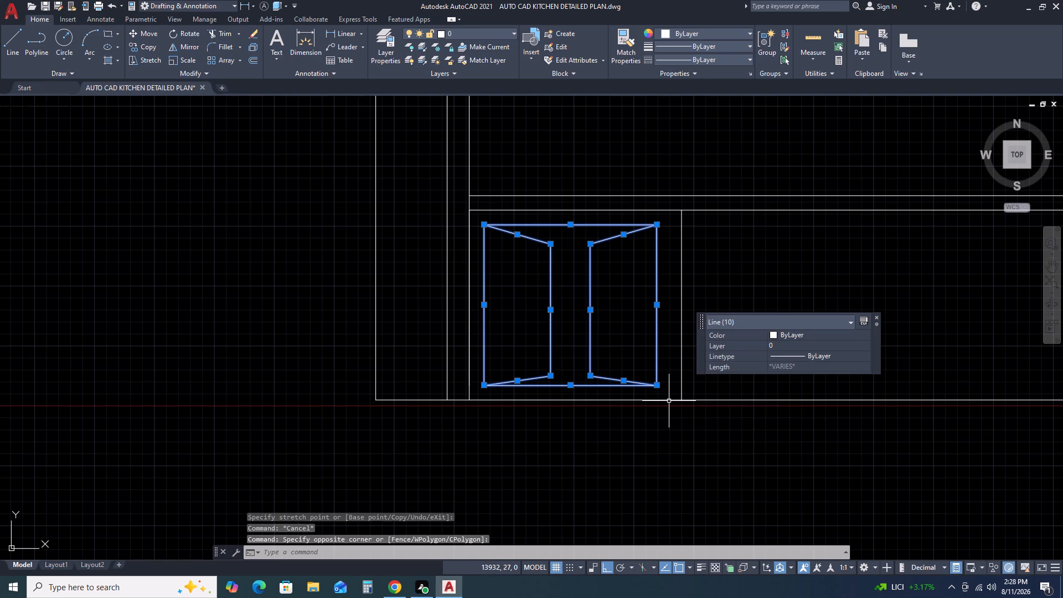
key(c)
key(o)
key(space)
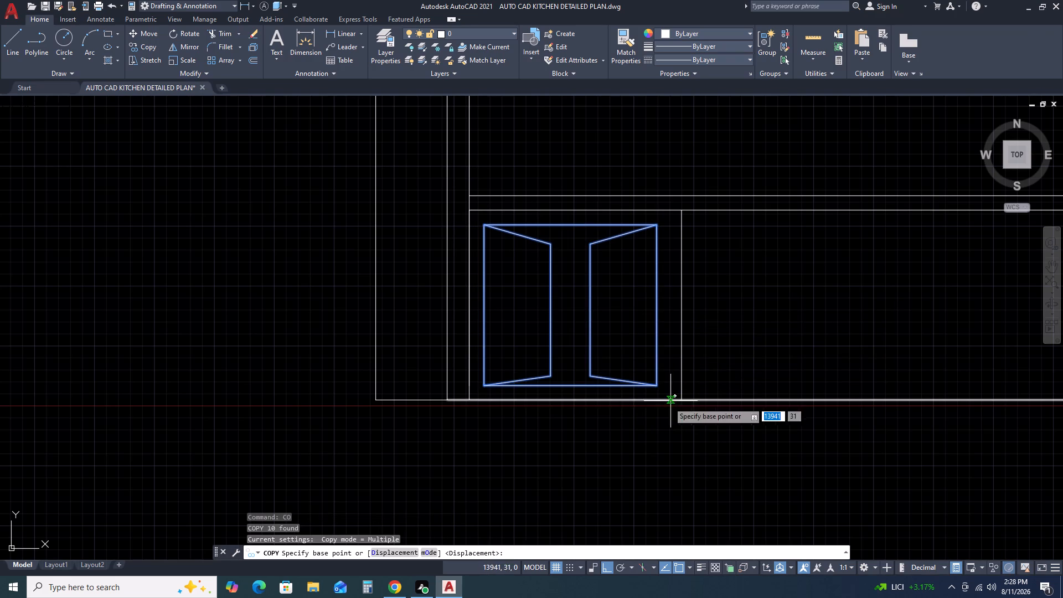
click(485, 384)
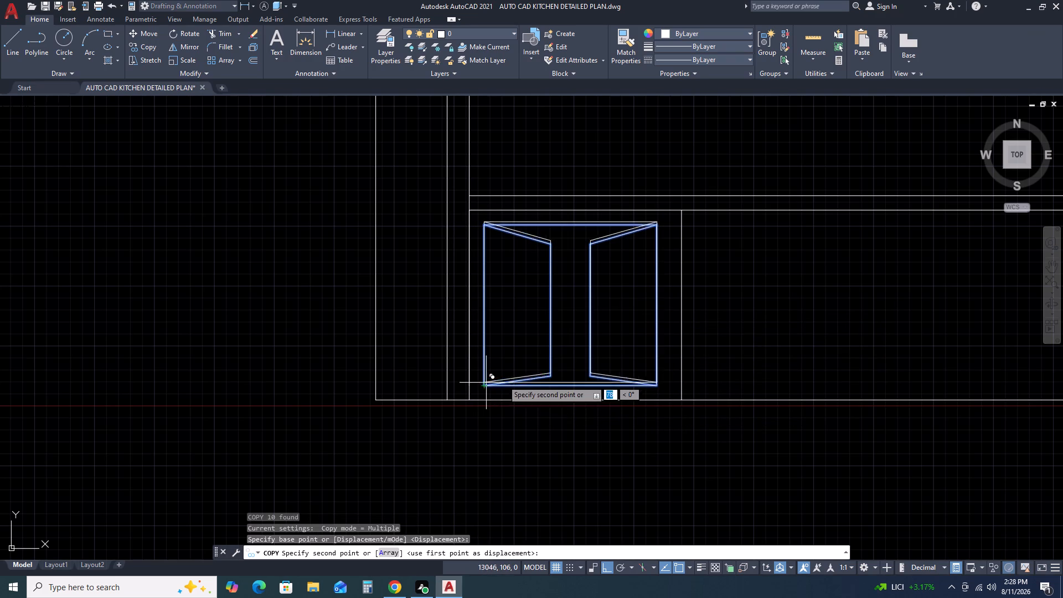
key(F8)
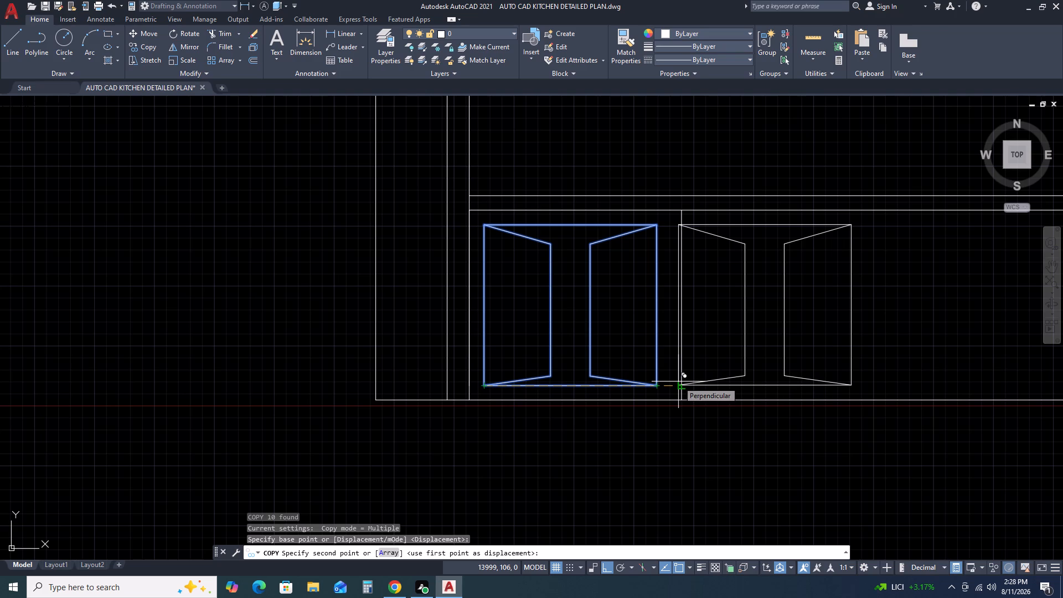
key(F8)
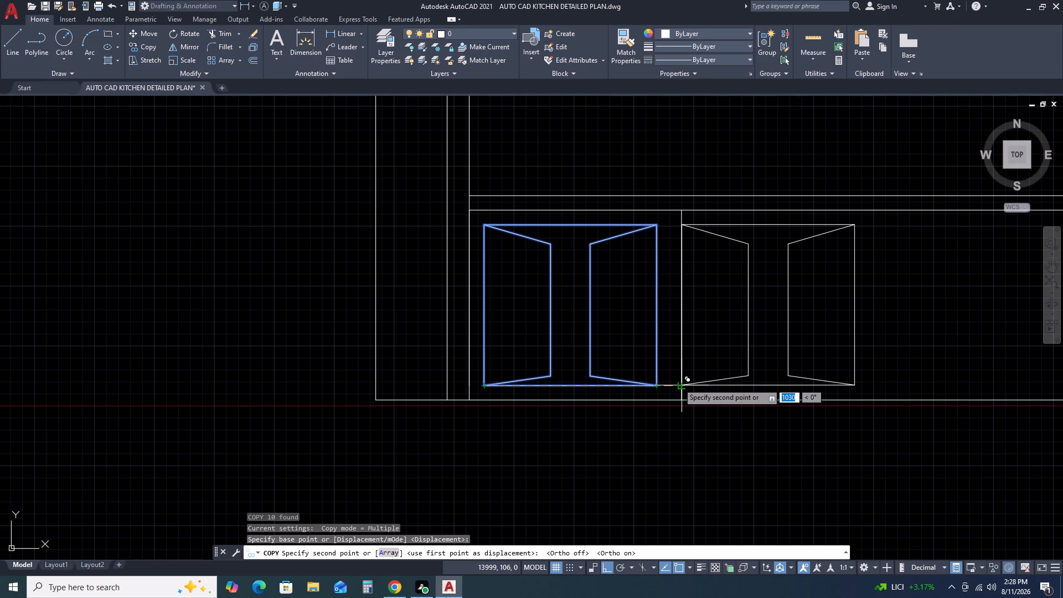
click(678, 383)
key(Escape)
Offset the far vertical edge of the second cabinet frame by 130, away from the end wall.
scroll(848, 352, down, 1)
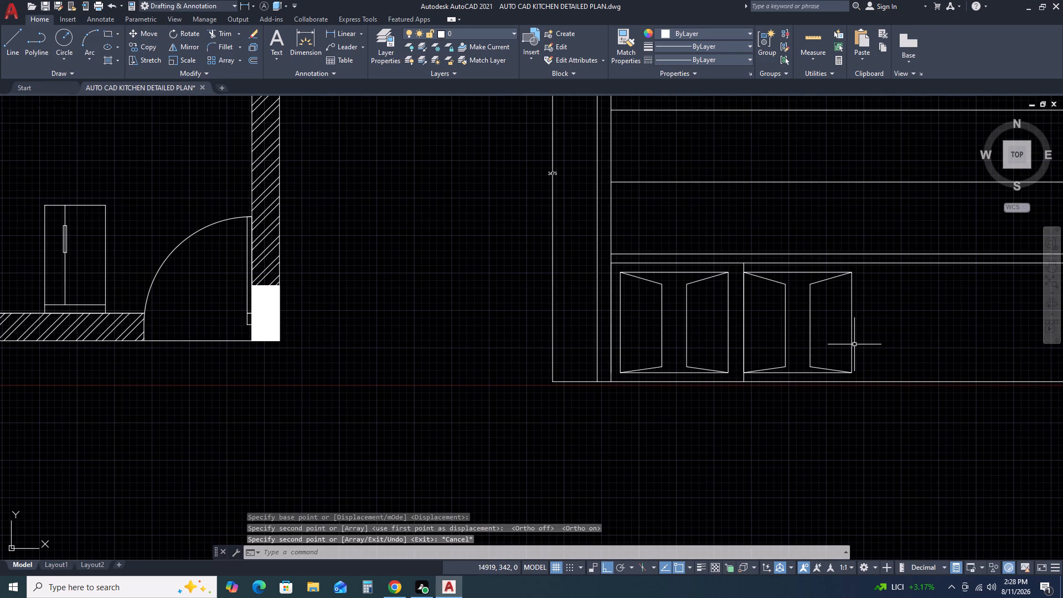
click(854, 344)
click(849, 347)
text(O 130)
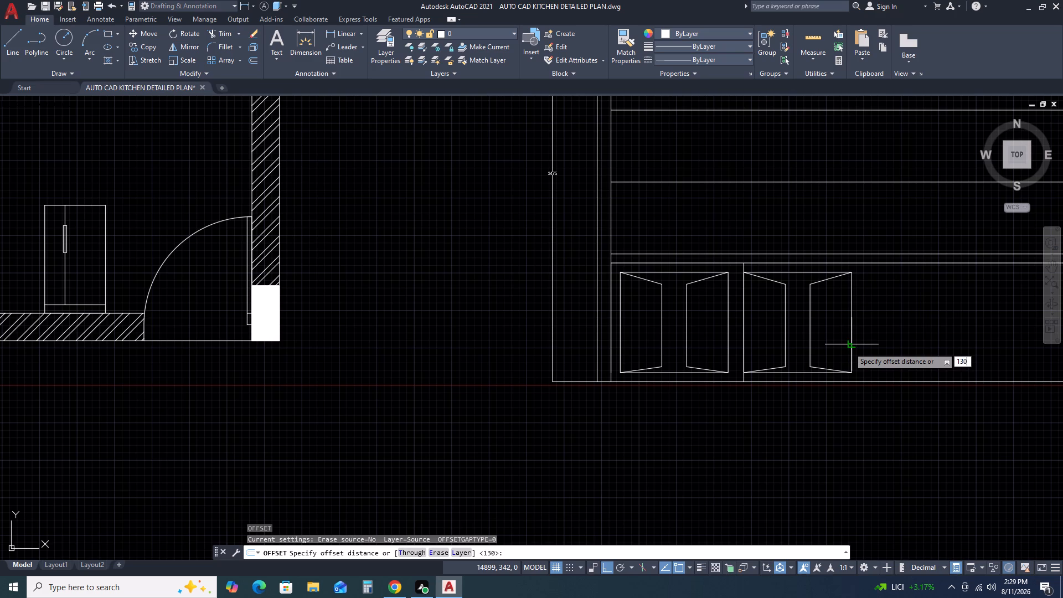
key(space)
click(861, 348)
key(Escape)
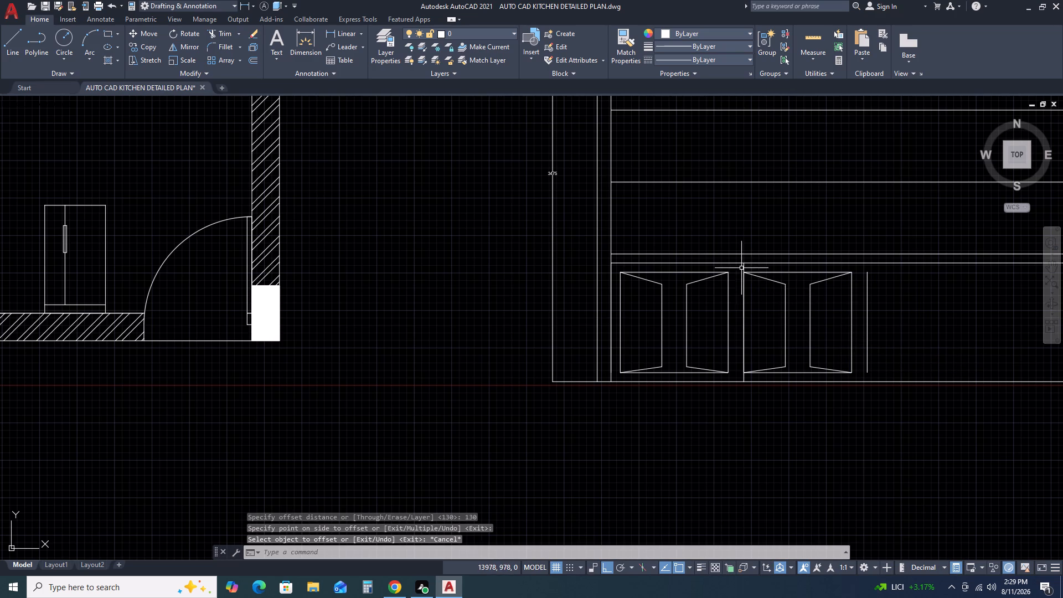
Copy the second cabinet frame with its door leaves from its lower near corner to the foot of the 130-offset line.
click(741, 268)
click(859, 376)
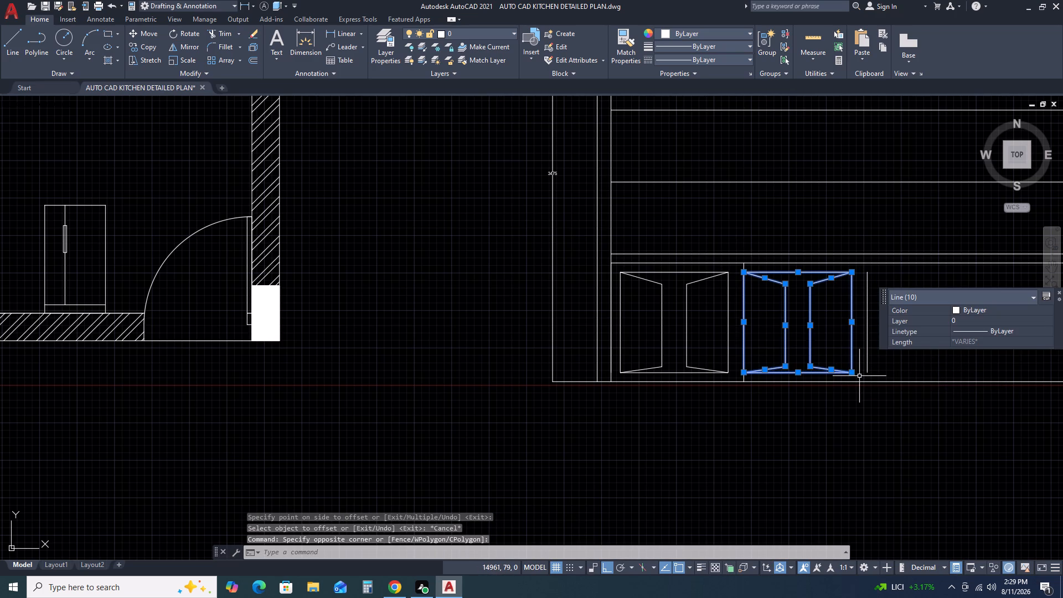
text(CO)
key(space)
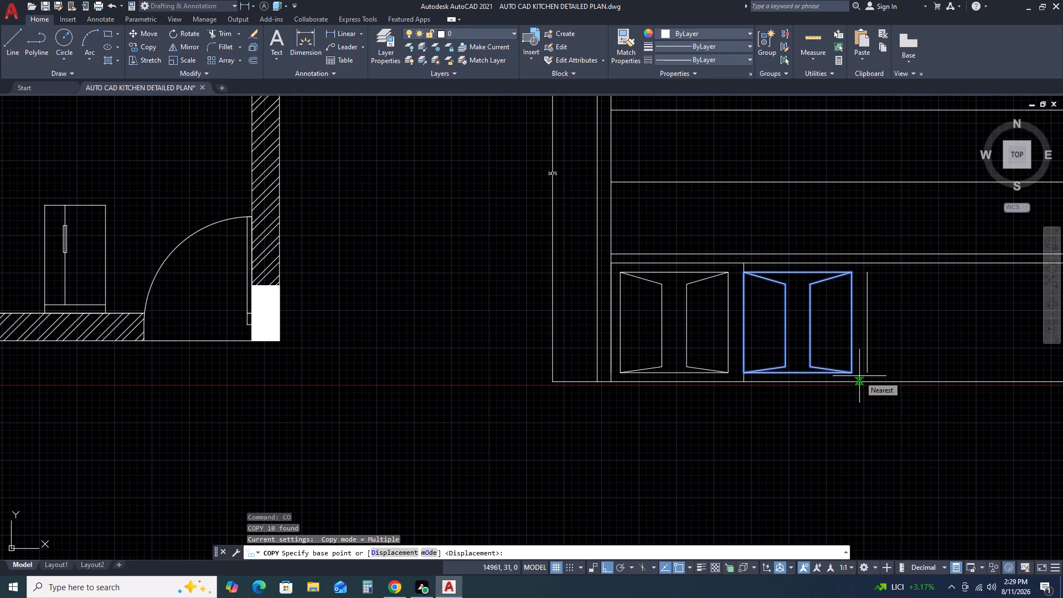
click(746, 372)
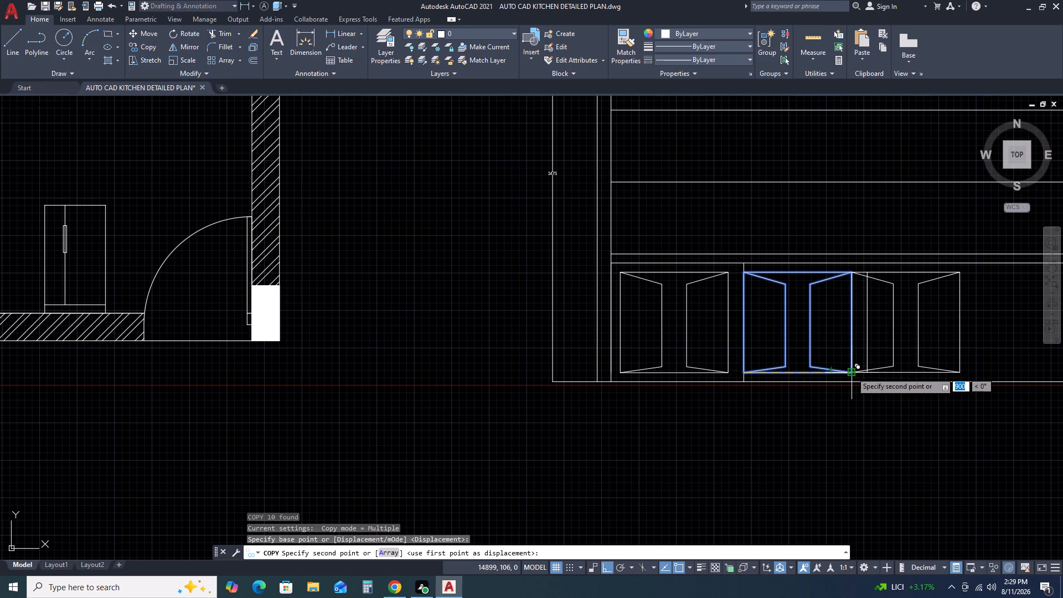
click(868, 371)
key(Escape)
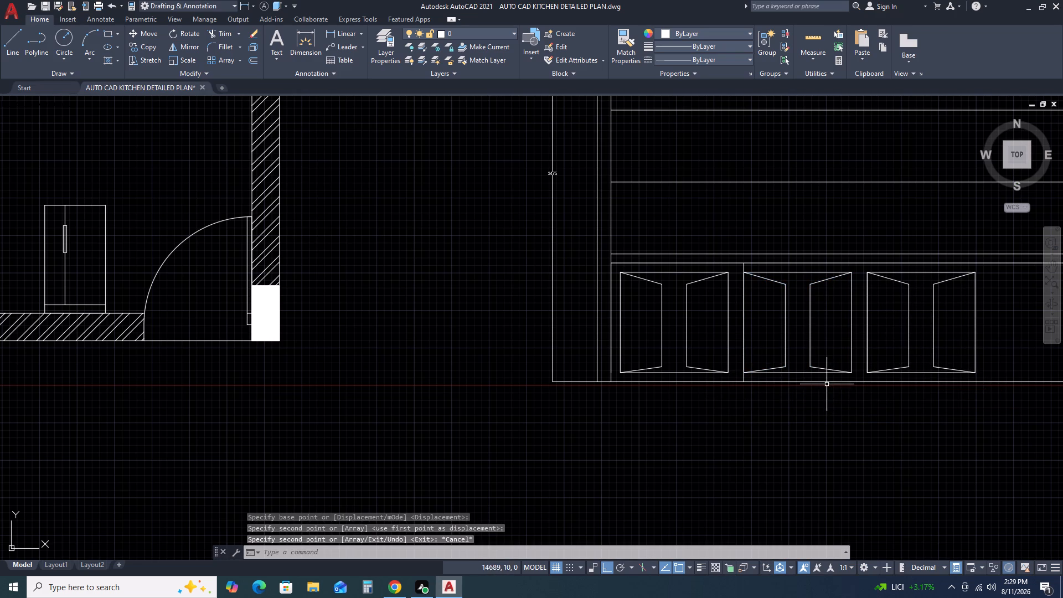
Erase the full-height vertical line overlapping the near edge of the second cabinet frame.
scroll(742, 269, up, 3)
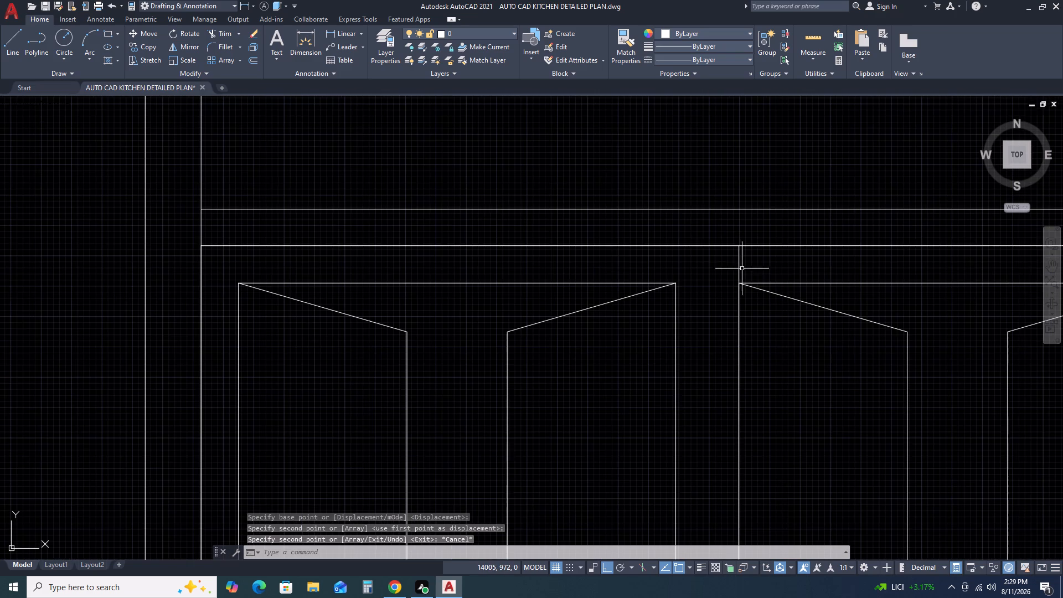
click(743, 265)
click(724, 265)
key(Delete)
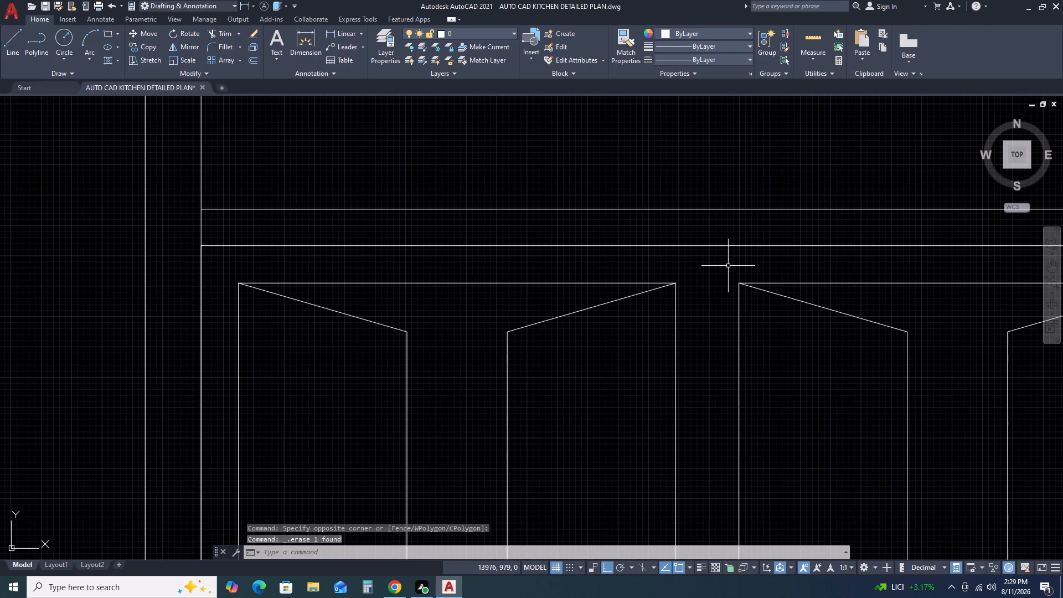
Erase the vertical line overlapping the near edge of the third cabinet frame.
scroll(779, 288, down, 4)
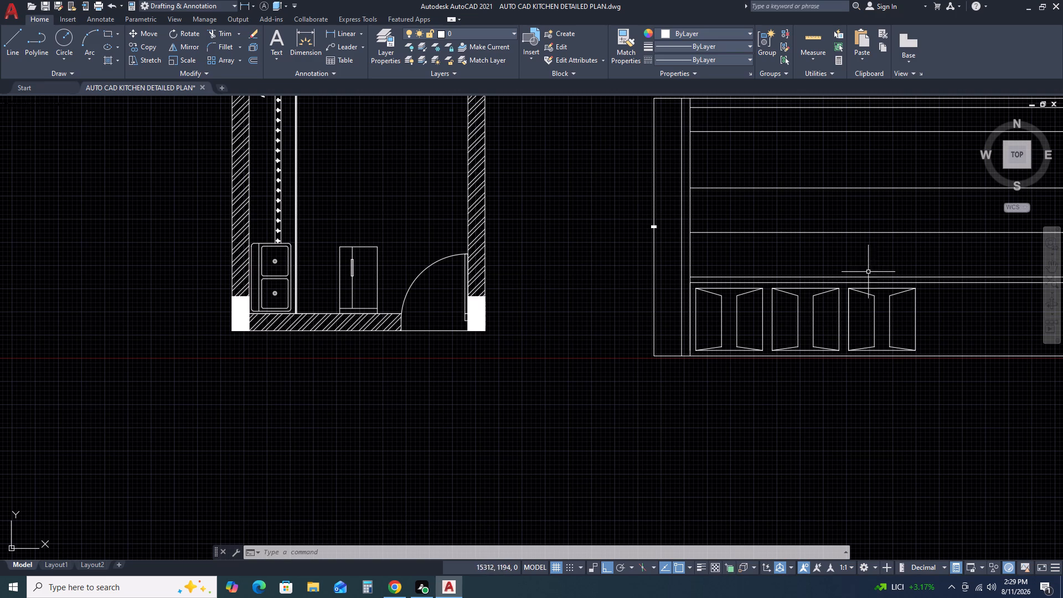
scroll(846, 296, up, 2)
click(846, 298)
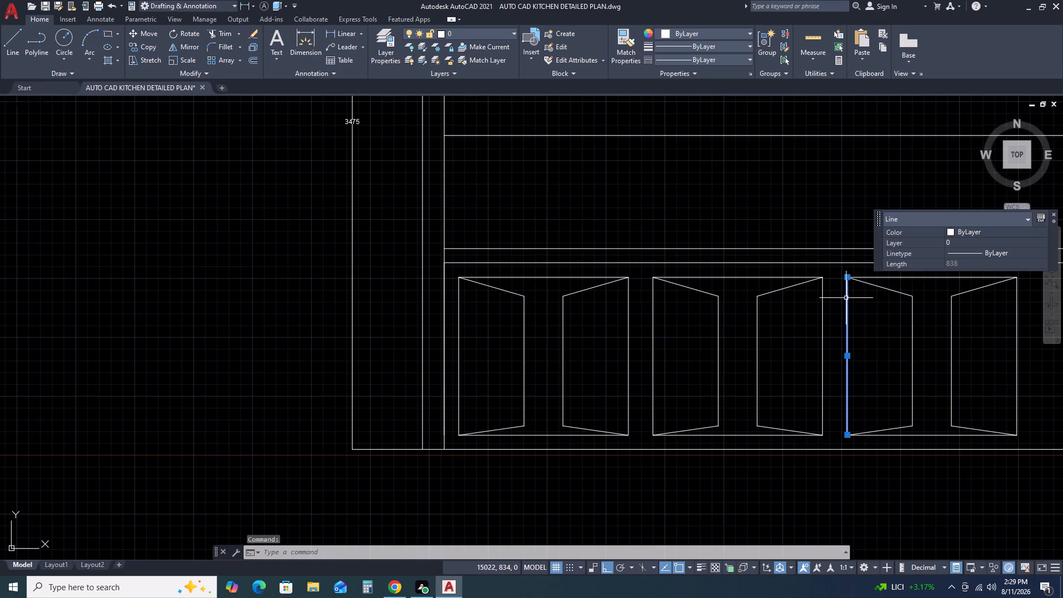
key(Delete)
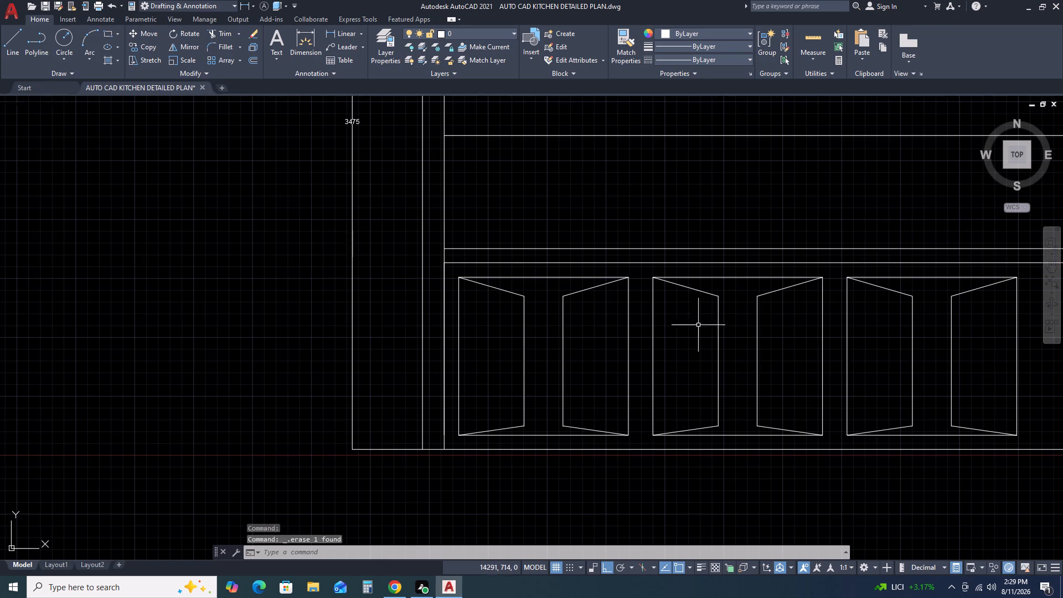
Erase the short vertical line overlapping the end wall's inner face below the counter, beside the first cabinet.
scroll(822, 290, down, 3)
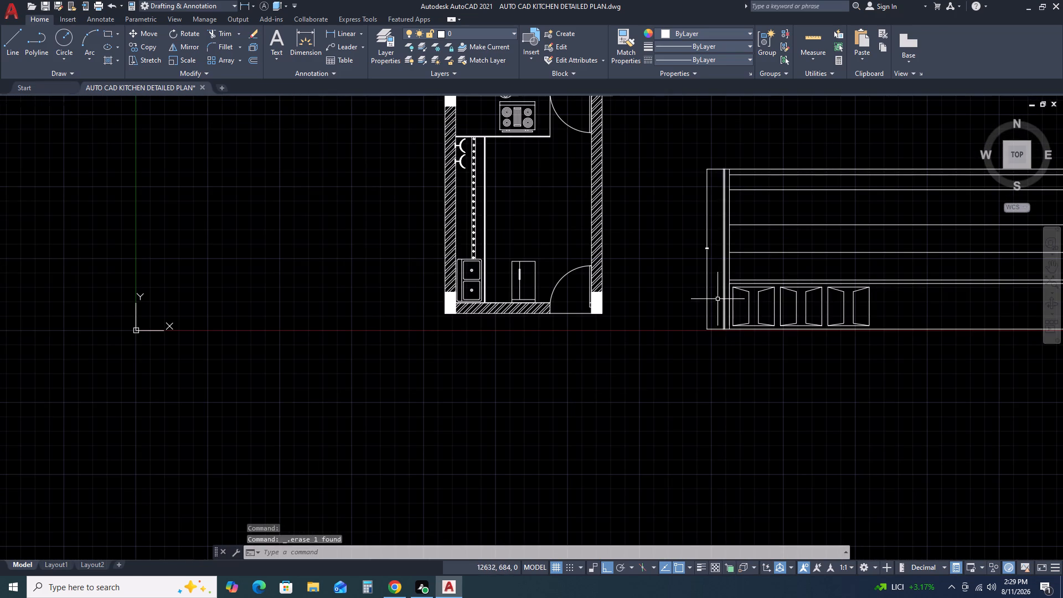
scroll(721, 292, down, 2)
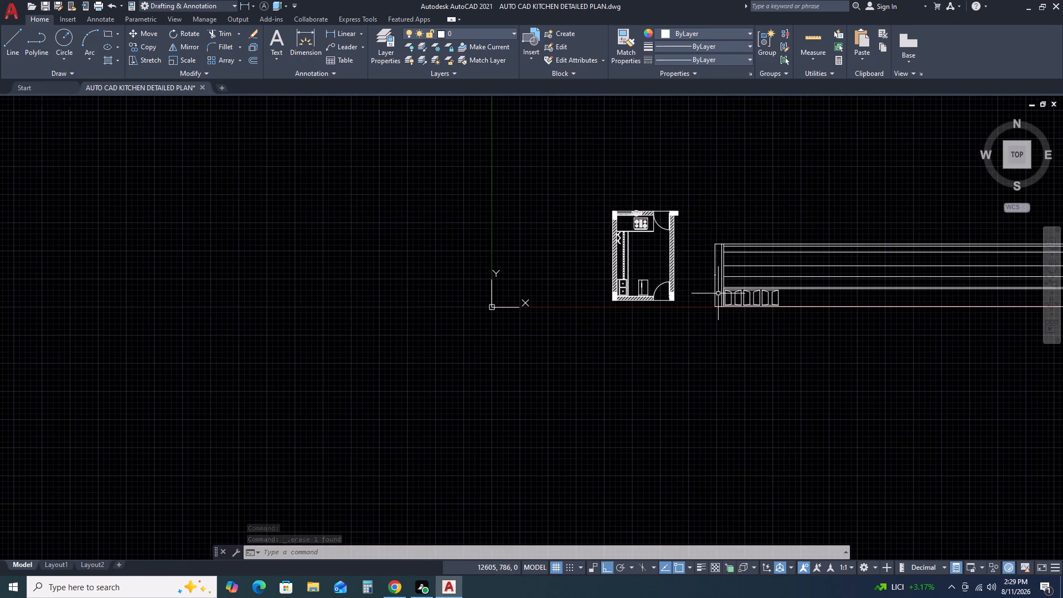
scroll(718, 296, up, 5)
click(719, 306)
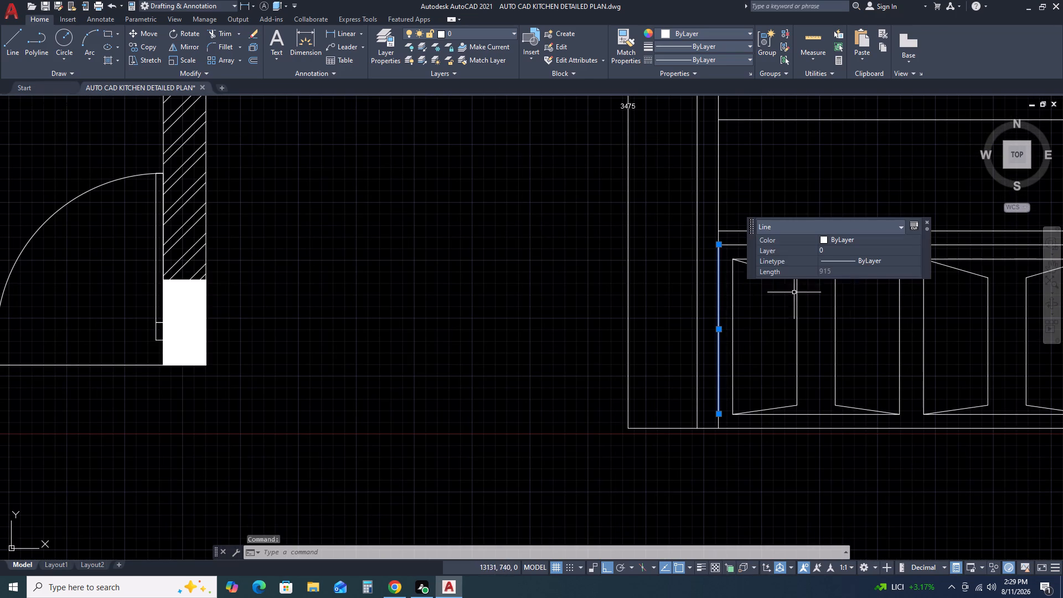
key(Delete)
Load the ISO dash linetype ACAD_ISO02W100 and make it the current linetype.
scroll(882, 298, down, 2)
middle_drag(912, 306, 778, 306)
middle_drag(730, 299, 710, 299)
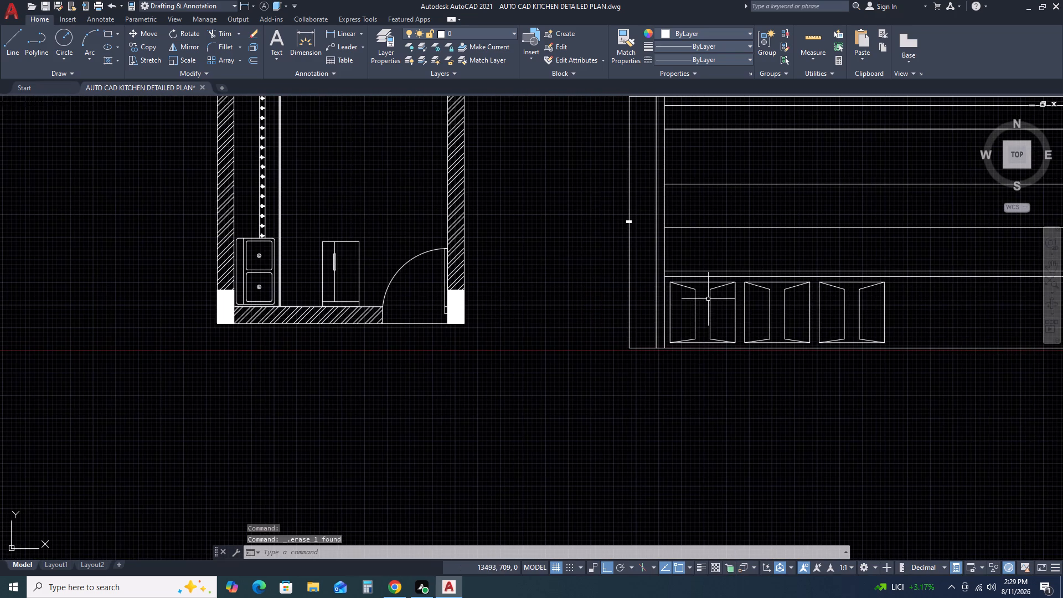
click(790, 288)
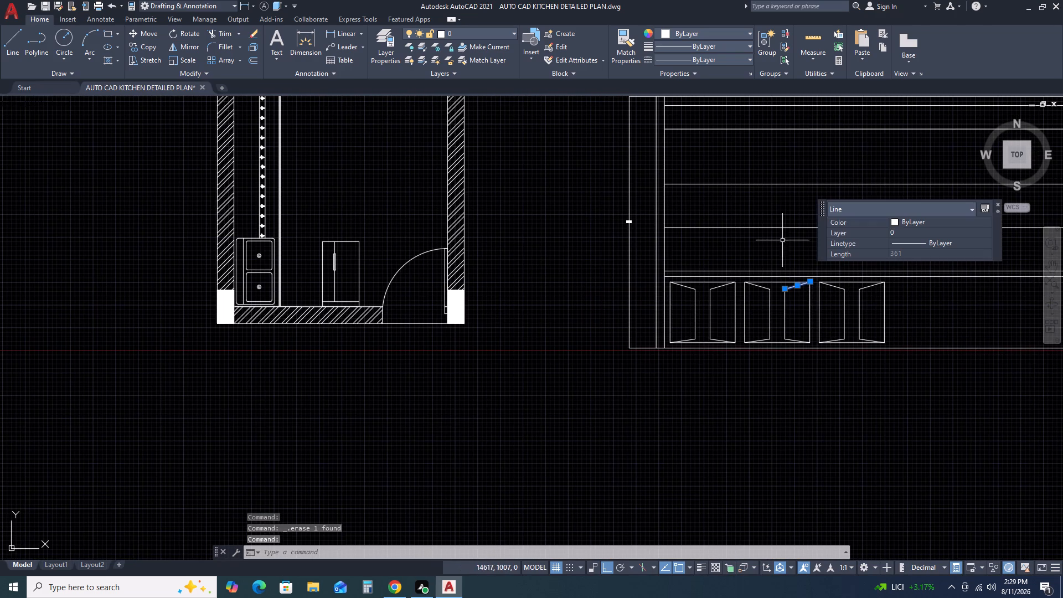
click(740, 58)
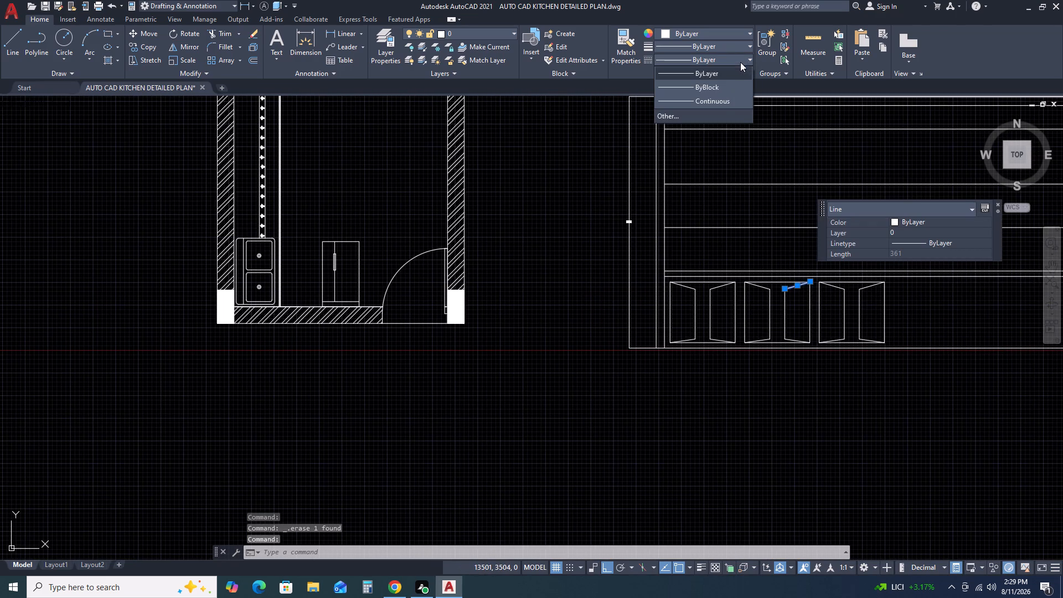
click(714, 115)
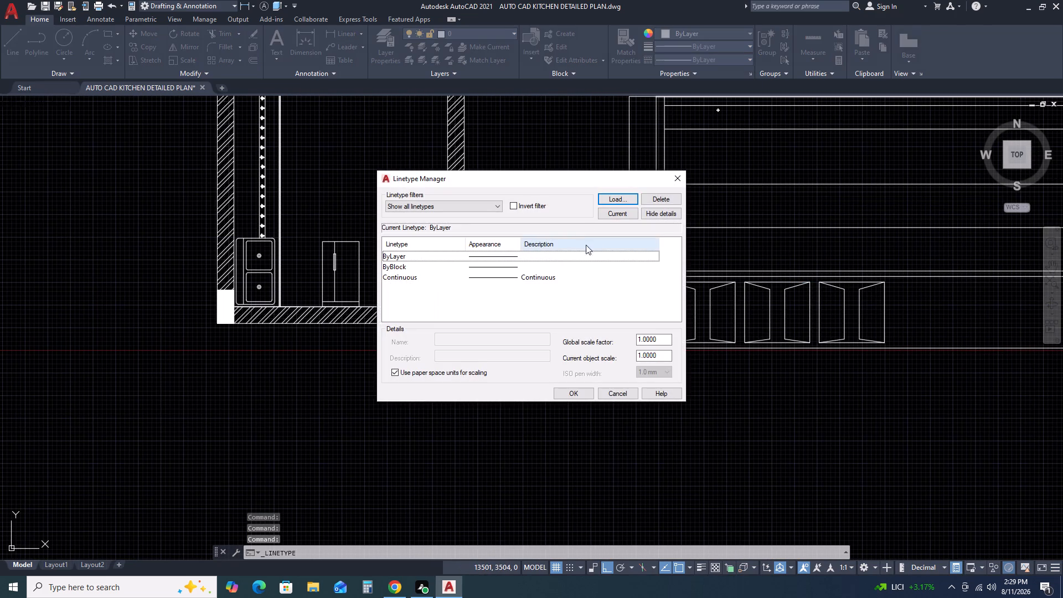
click(618, 203)
click(554, 270)
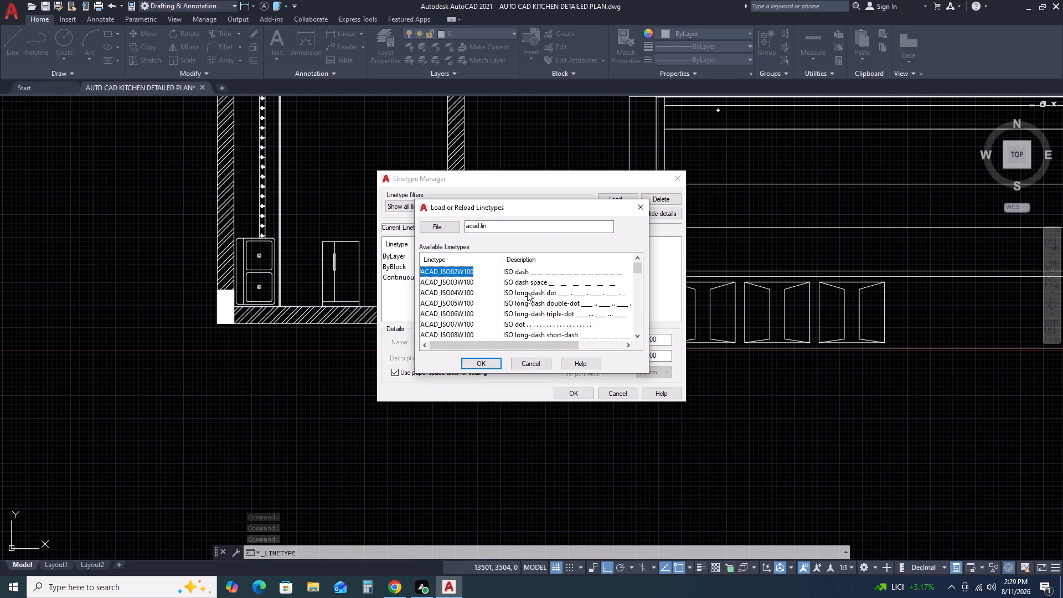
click(547, 272)
click(480, 359)
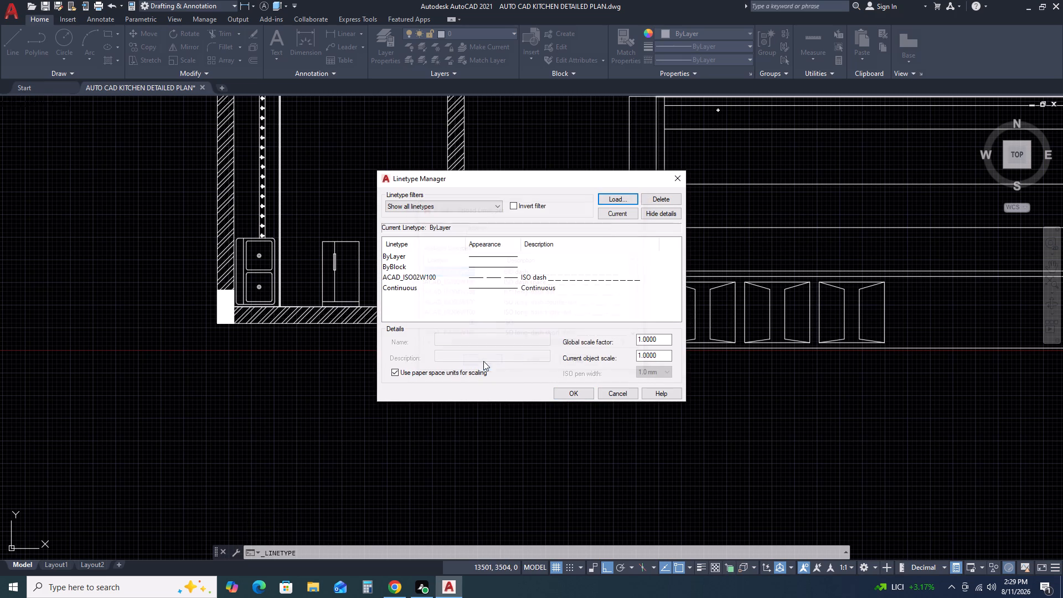
click(576, 395)
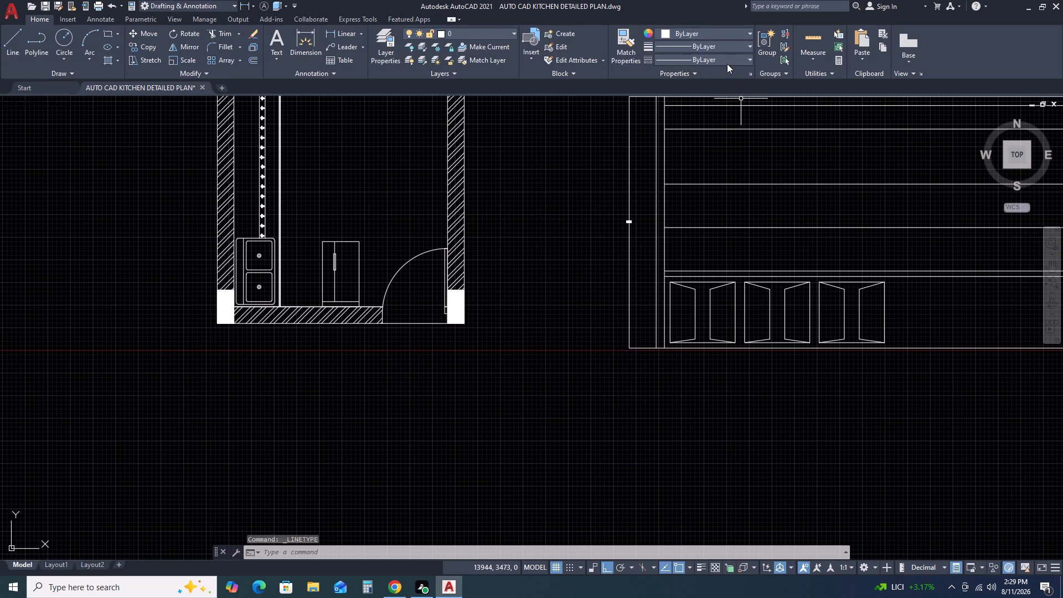
click(727, 63)
click(710, 102)
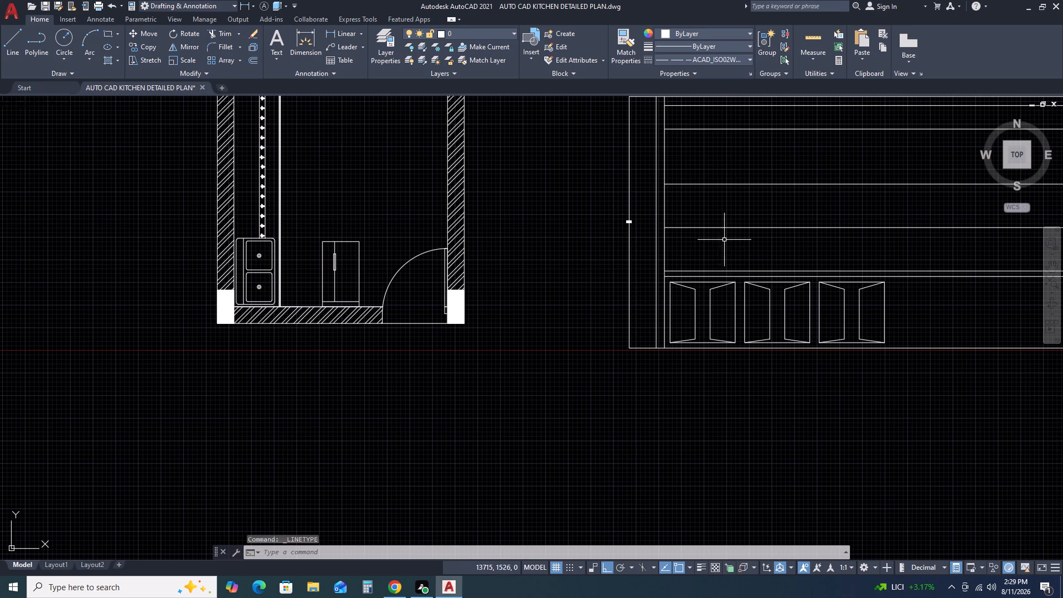
Set the linetype of all twelve slanted door-leaf lines in the three base cabinets to ACAD_ISO02W100.
click(722, 289)
click(714, 286)
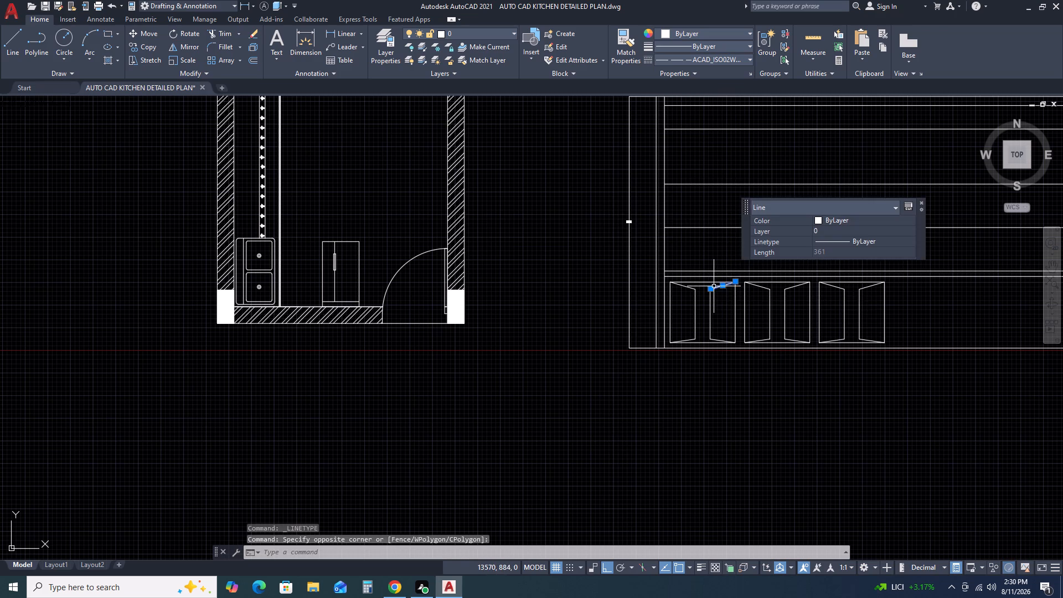
scroll(698, 299, up, 3)
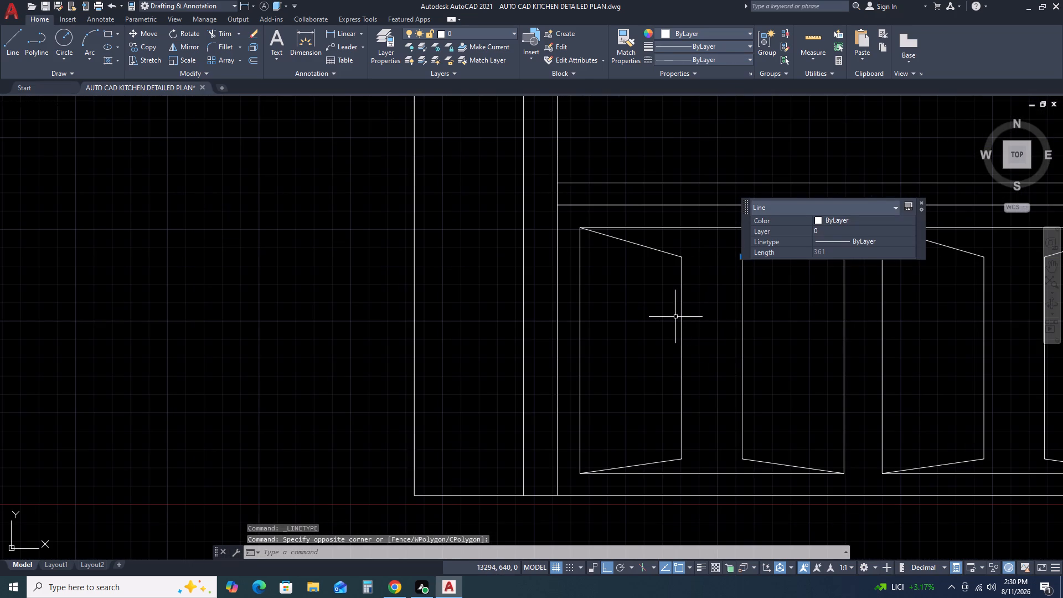
click(675, 248)
click(636, 270)
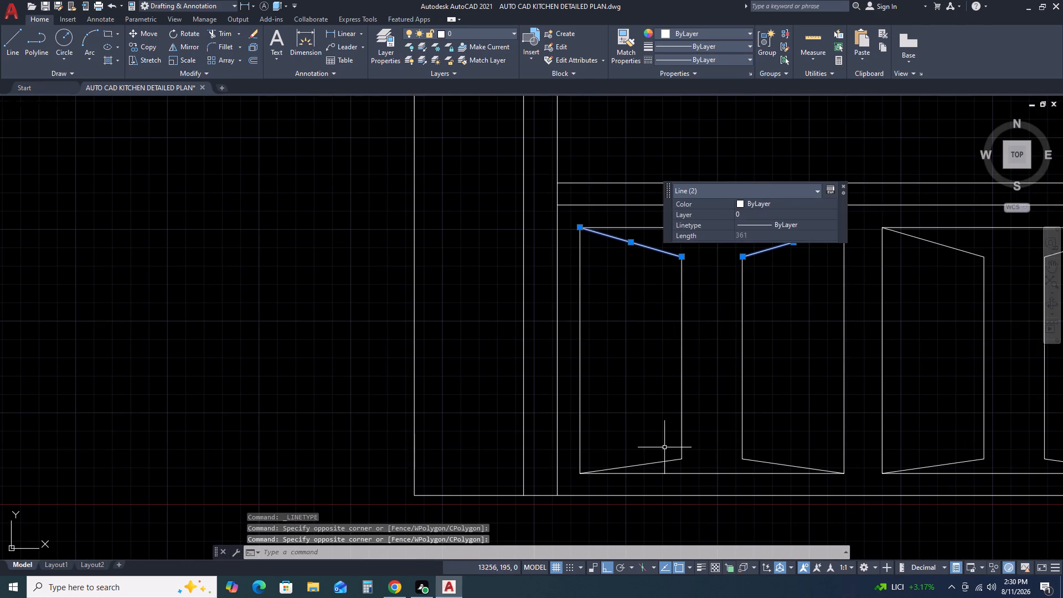
click(673, 459)
click(757, 454)
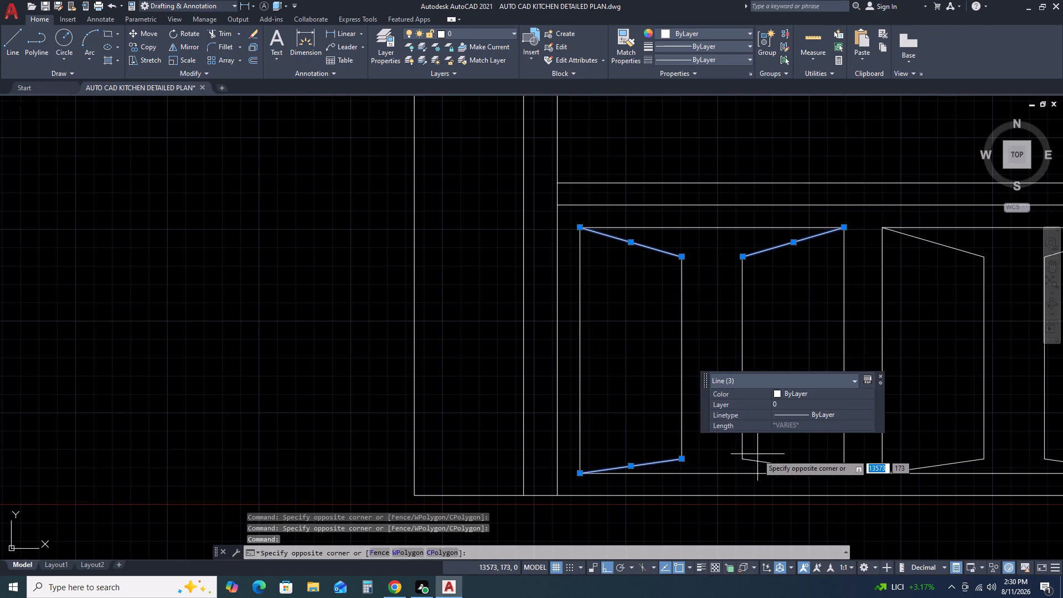
click(751, 458)
click(751, 461)
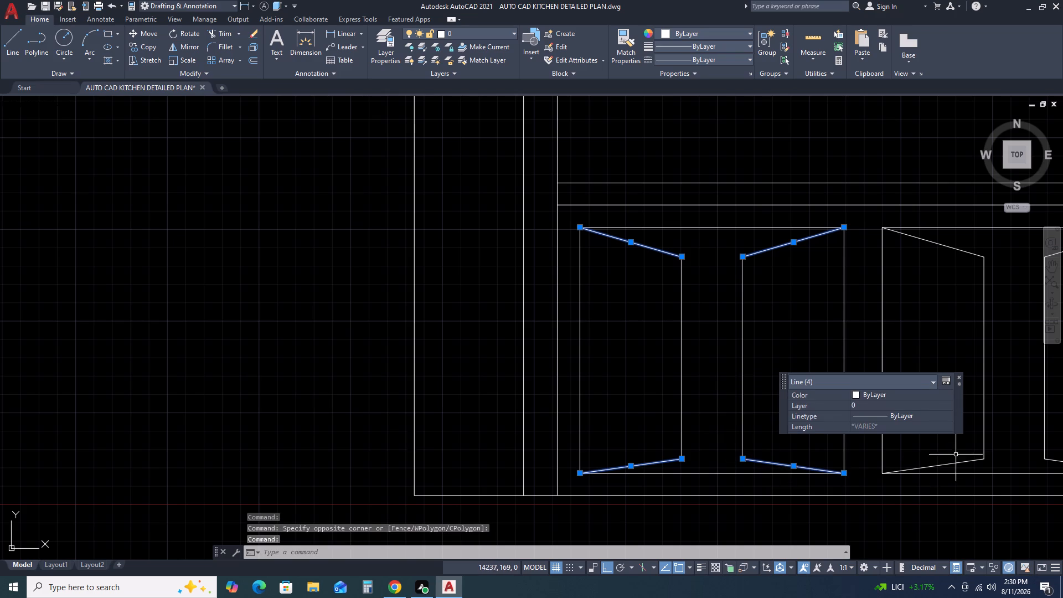
click(952, 464)
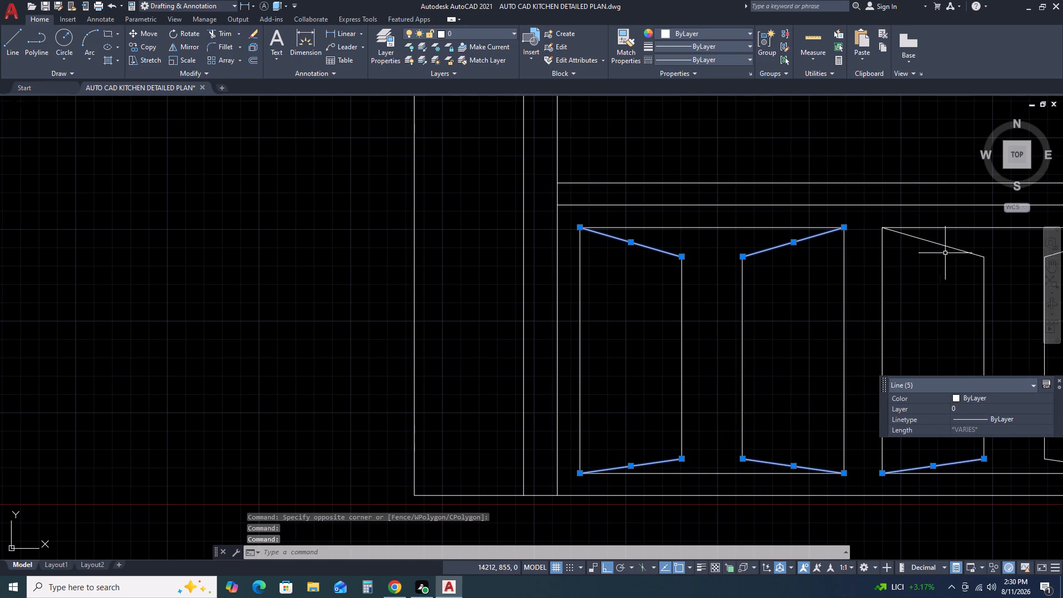
click(945, 245)
middle_drag(907, 310, 626, 313)
middle_drag(607, 313, 585, 313)
click(816, 297)
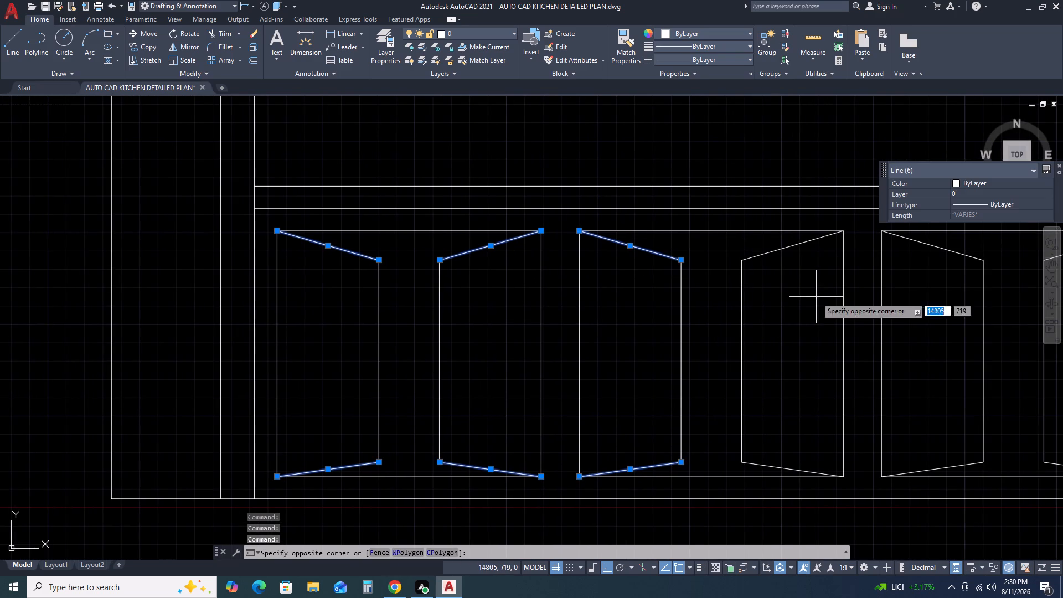
click(775, 246)
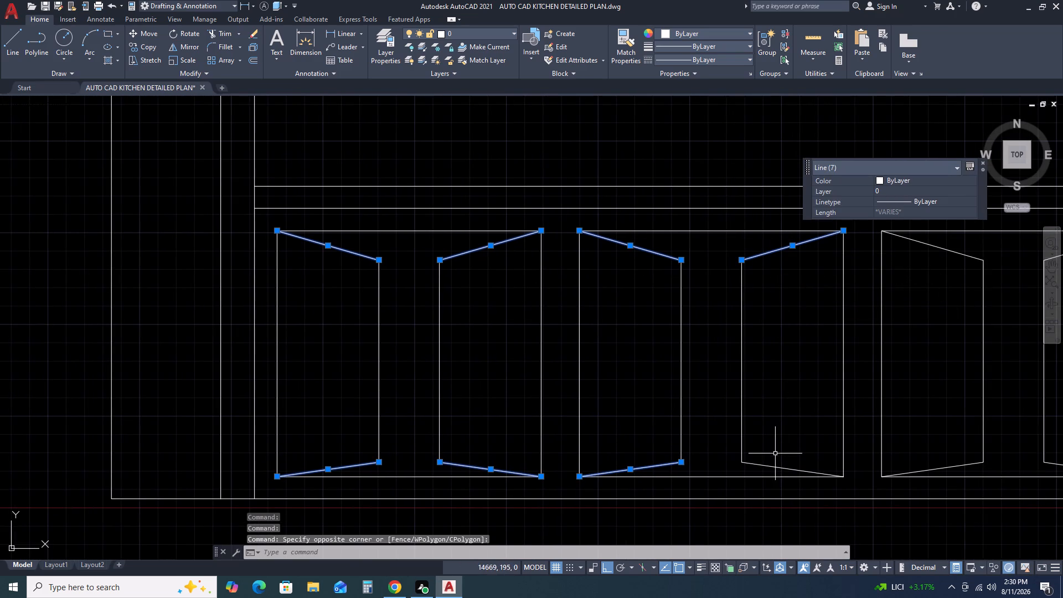
click(775, 454)
click(760, 471)
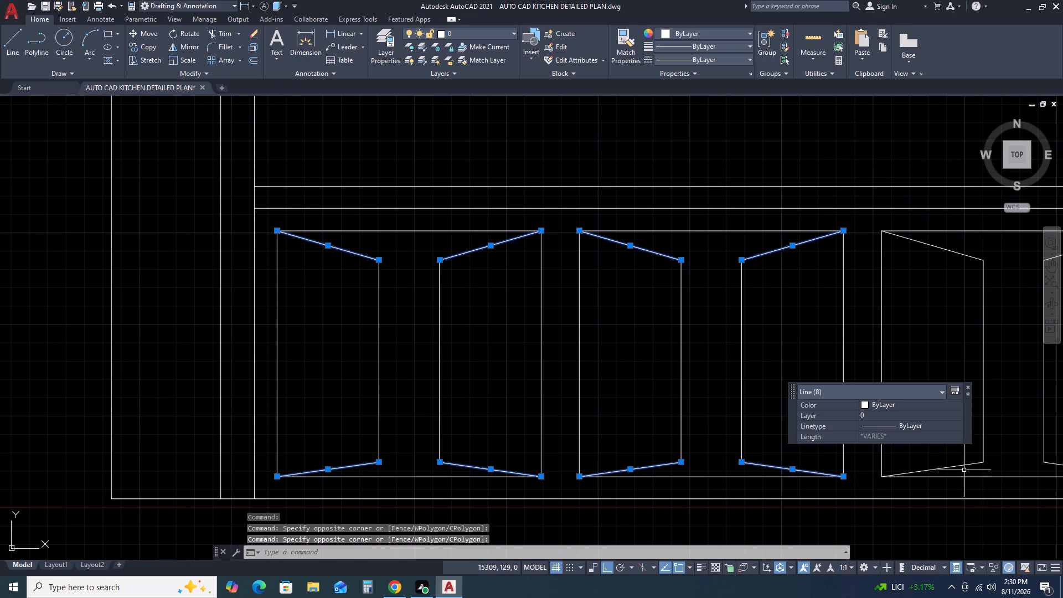
click(964, 467)
click(945, 460)
drag(967, 249, 961, 250)
click(931, 264)
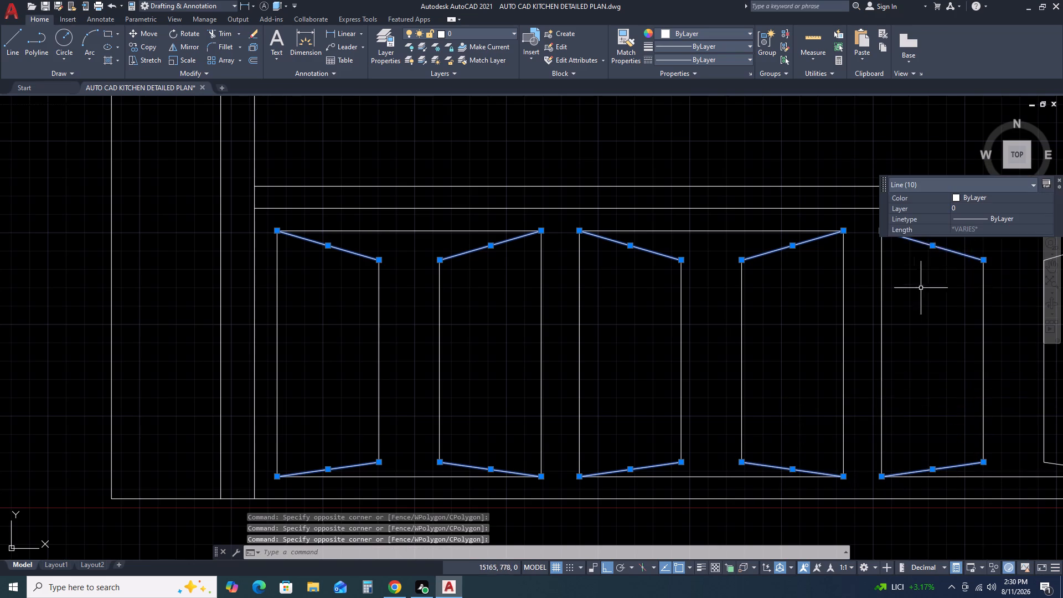
scroll(910, 326, down, 2)
middle_drag(924, 336, 801, 323)
scroll(837, 296, up, 2)
click(888, 295)
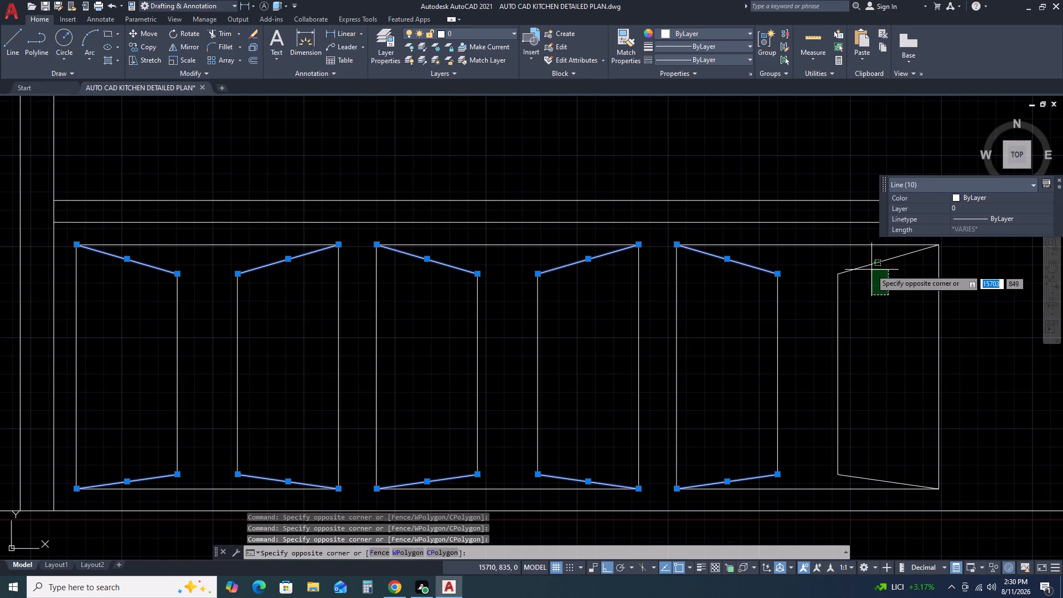
click(868, 264)
click(865, 480)
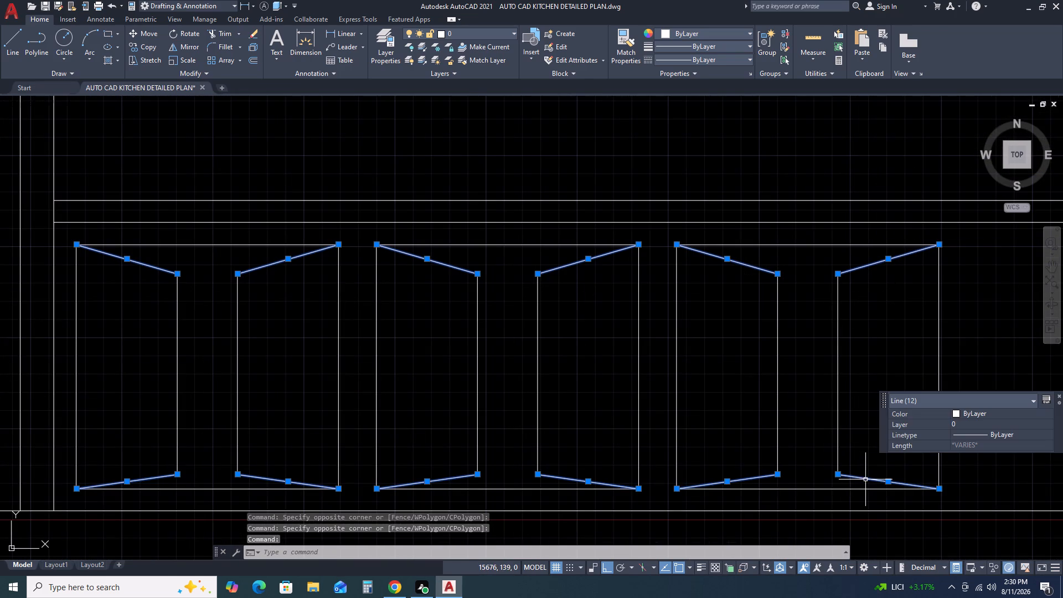
click(720, 59)
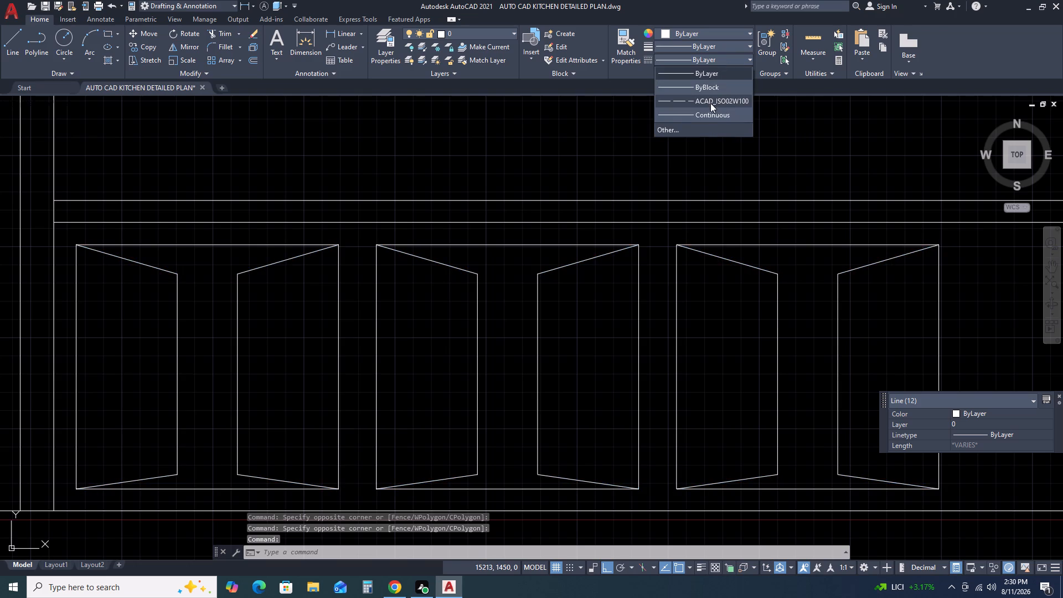
click(710, 103)
key(Escape)
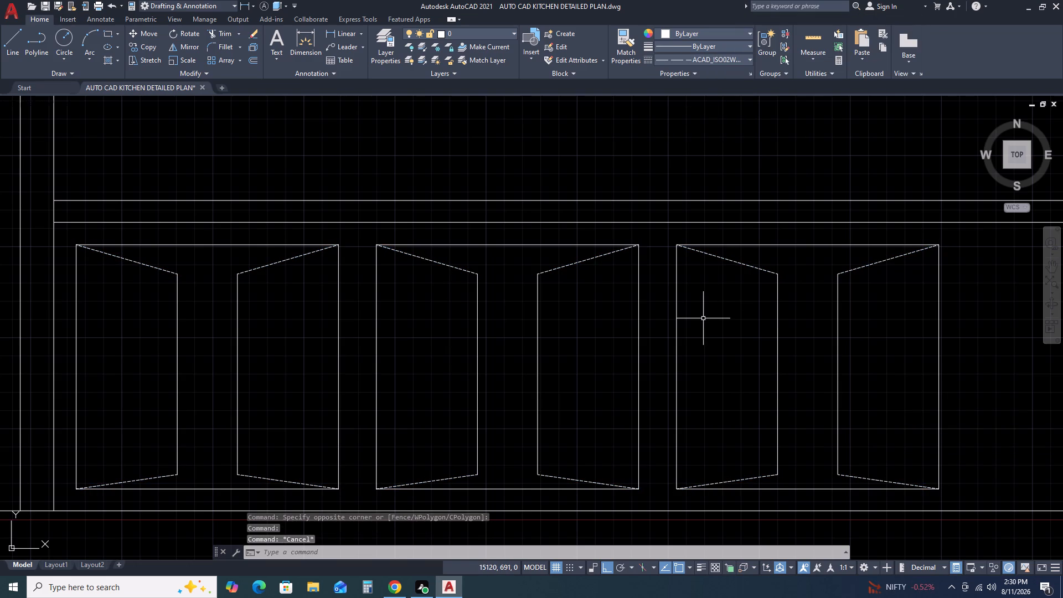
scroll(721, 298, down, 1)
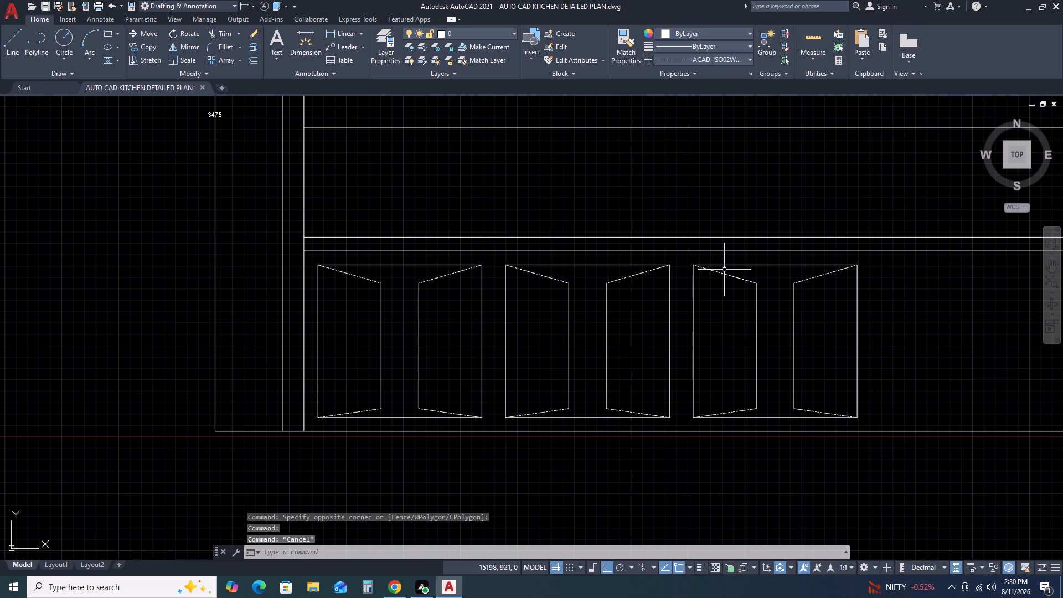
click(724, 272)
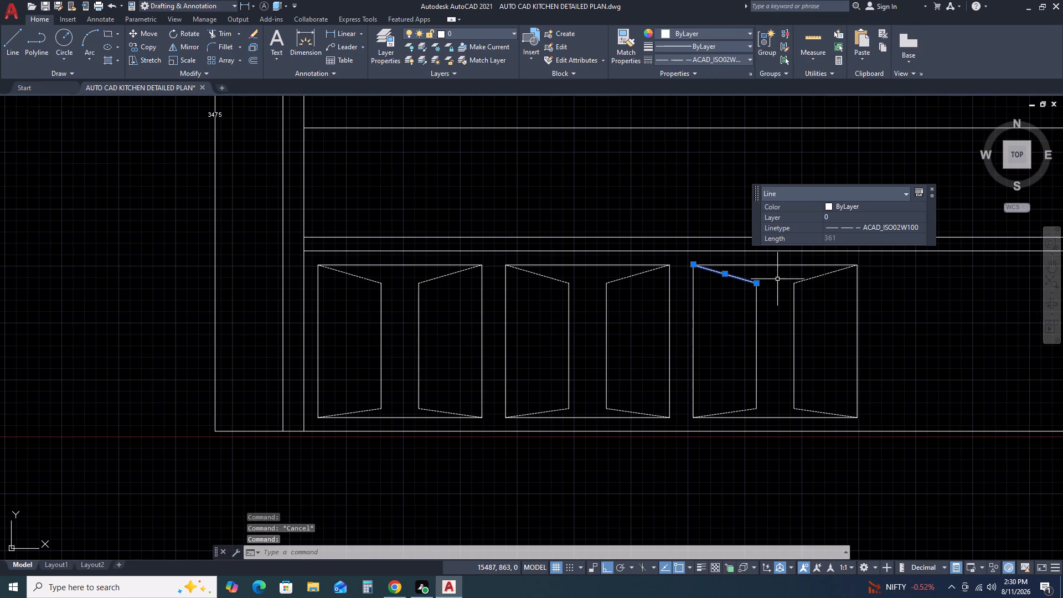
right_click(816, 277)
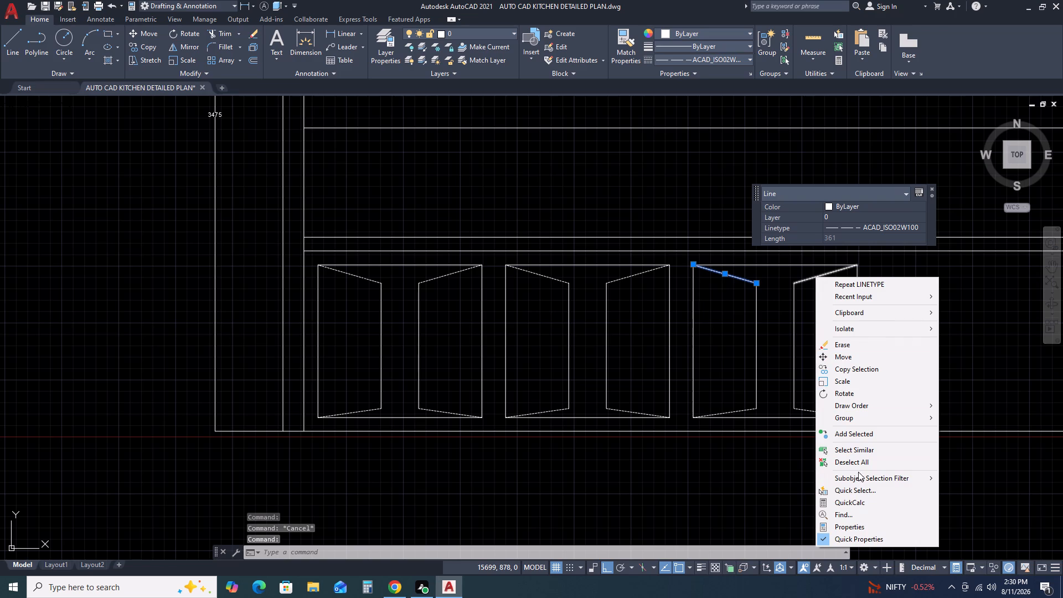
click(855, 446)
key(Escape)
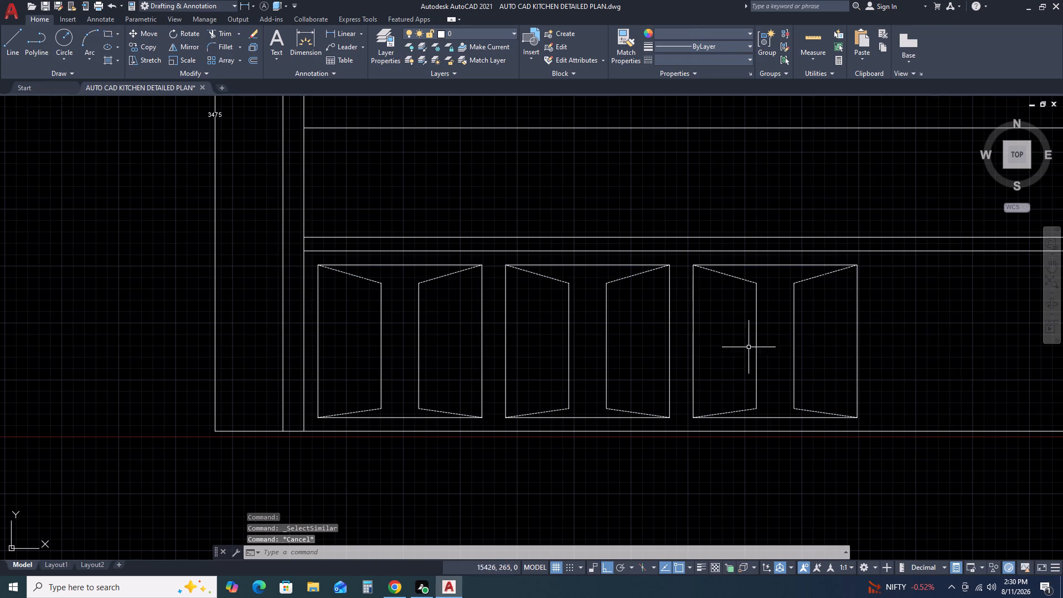
Set the linetype scale of all twelve slanted door-leaf lines in the three base cabinets to 20.
click(721, 274)
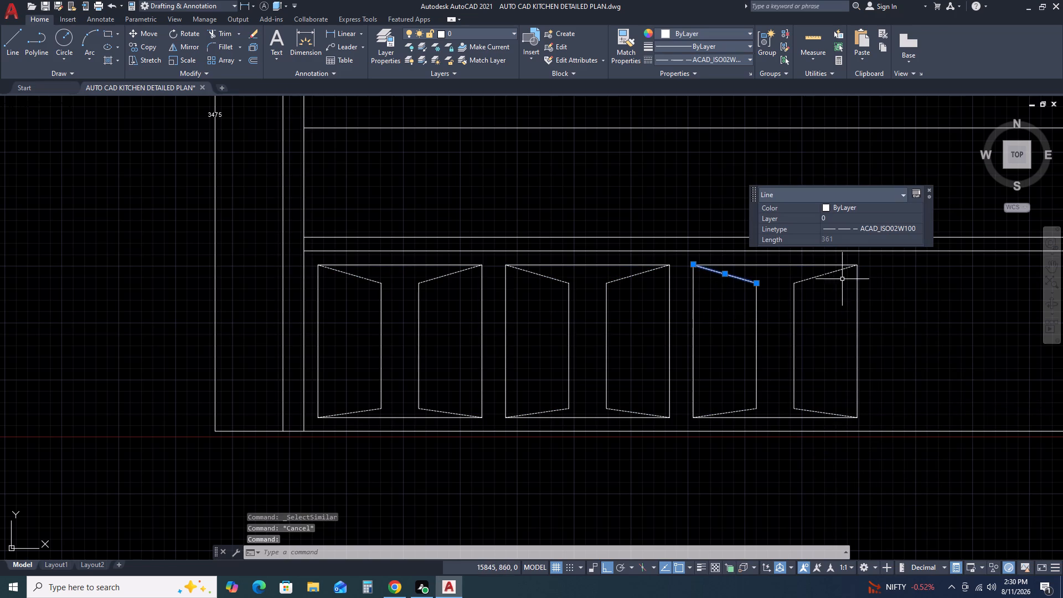
click(826, 275)
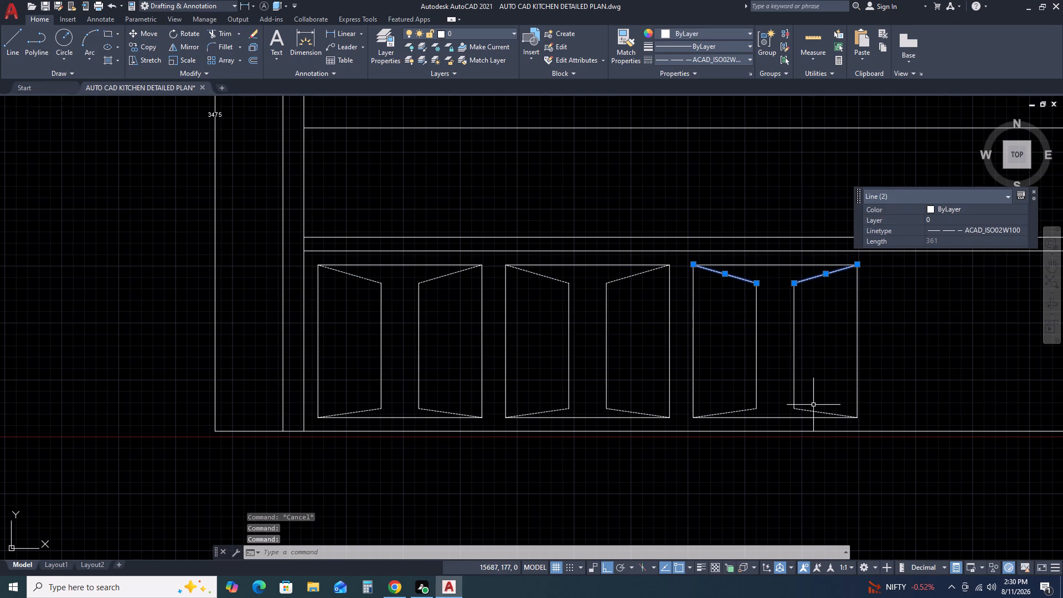
click(809, 410)
click(741, 410)
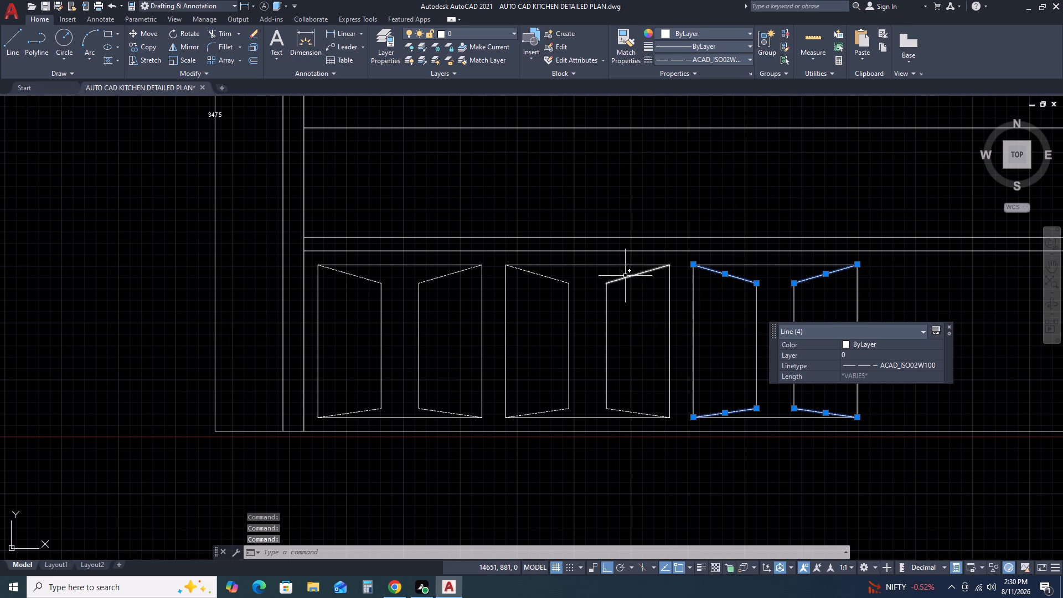
click(626, 276)
click(621, 408)
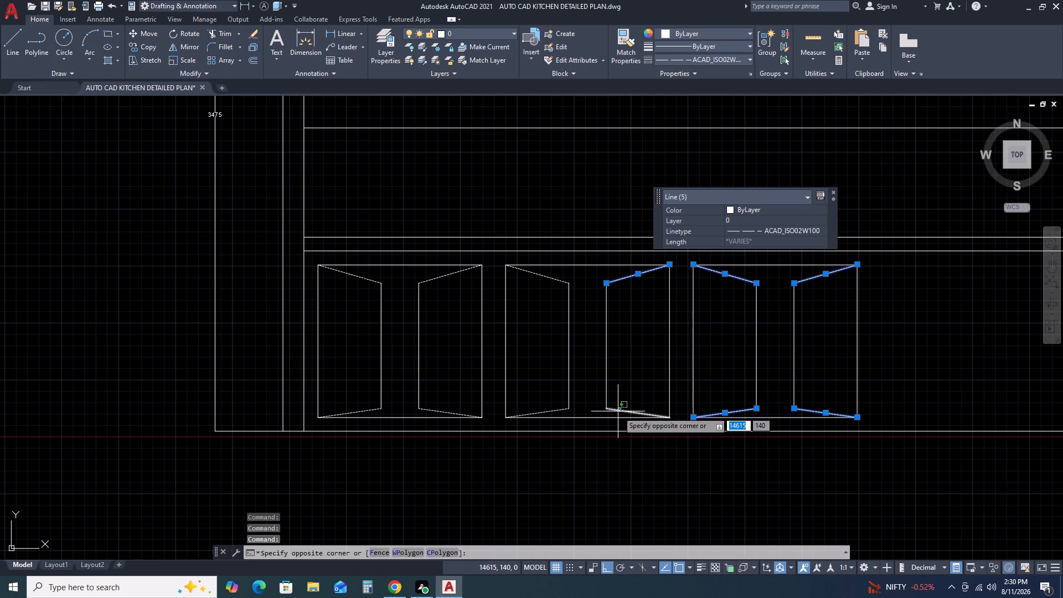
click(618, 412)
click(552, 413)
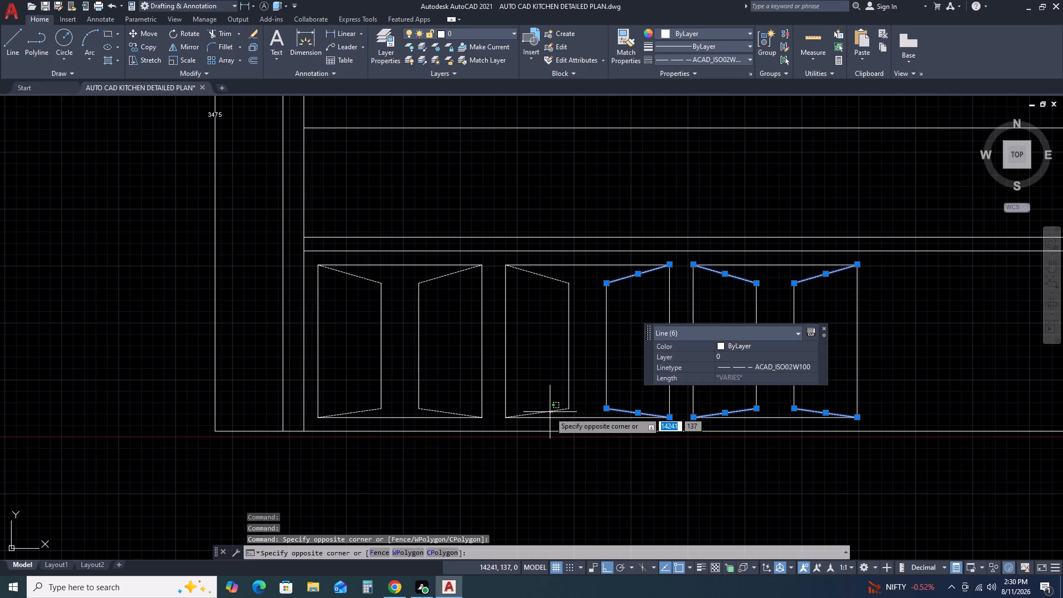
click(546, 410)
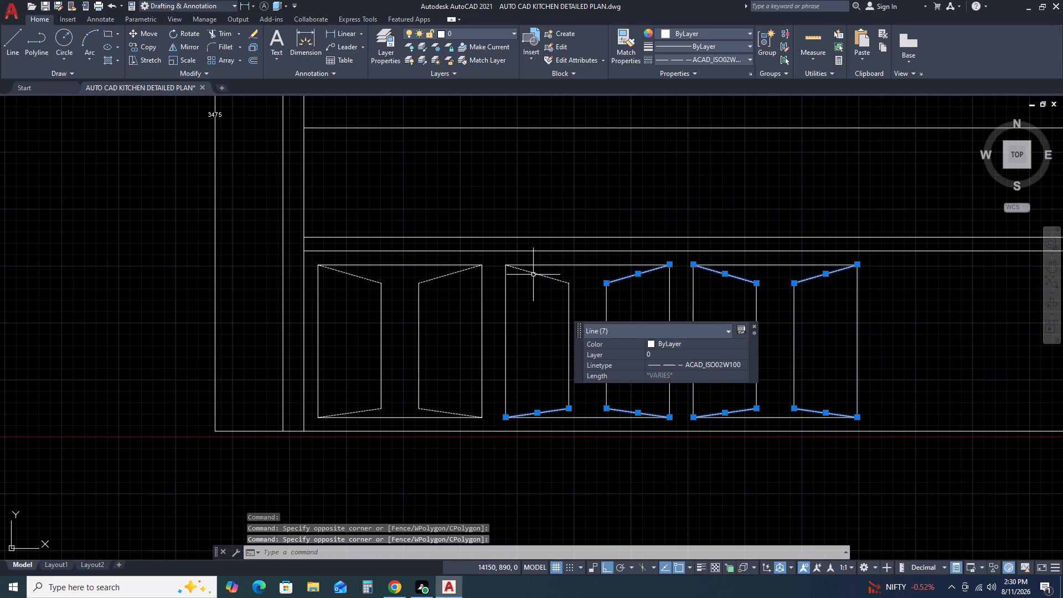
click(535, 273)
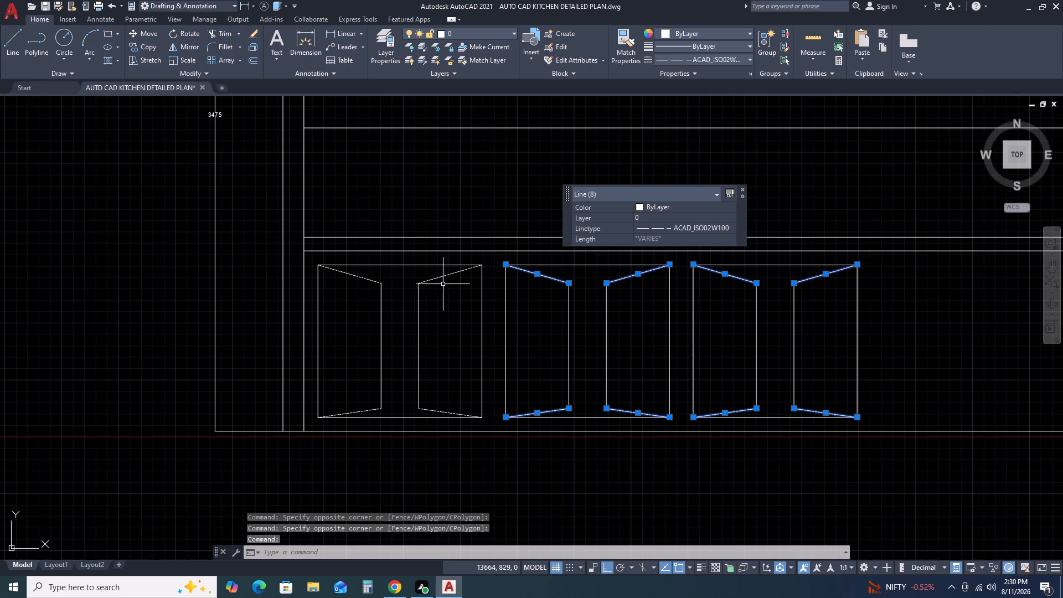
click(441, 275)
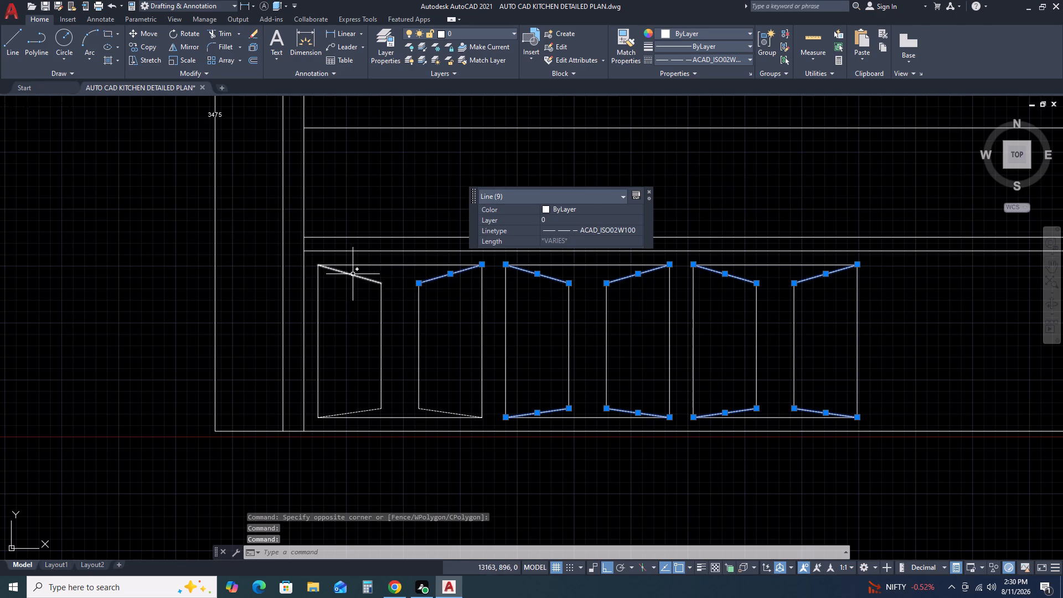
click(347, 274)
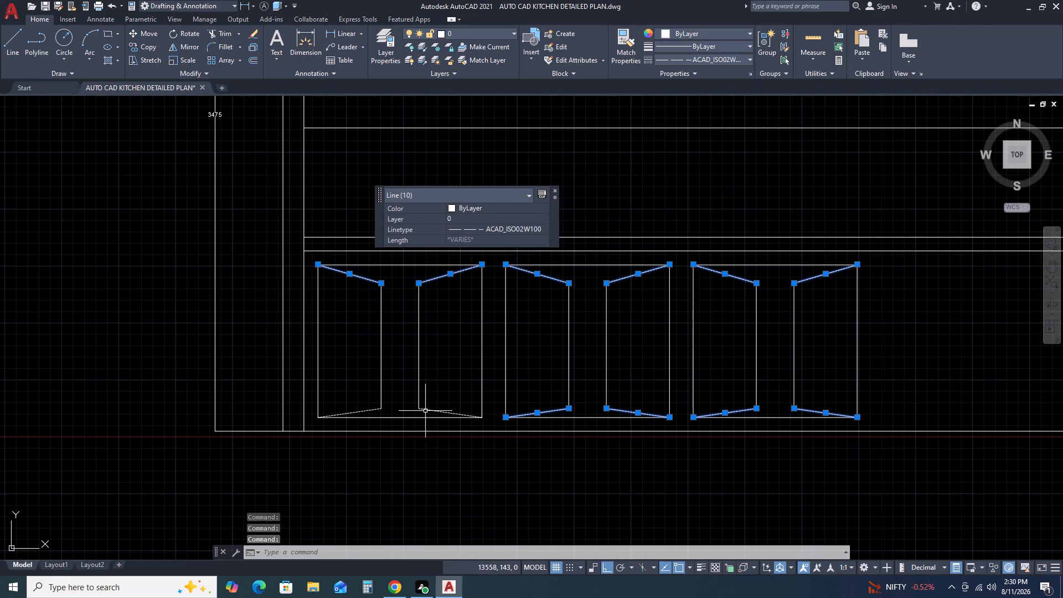
click(425, 411)
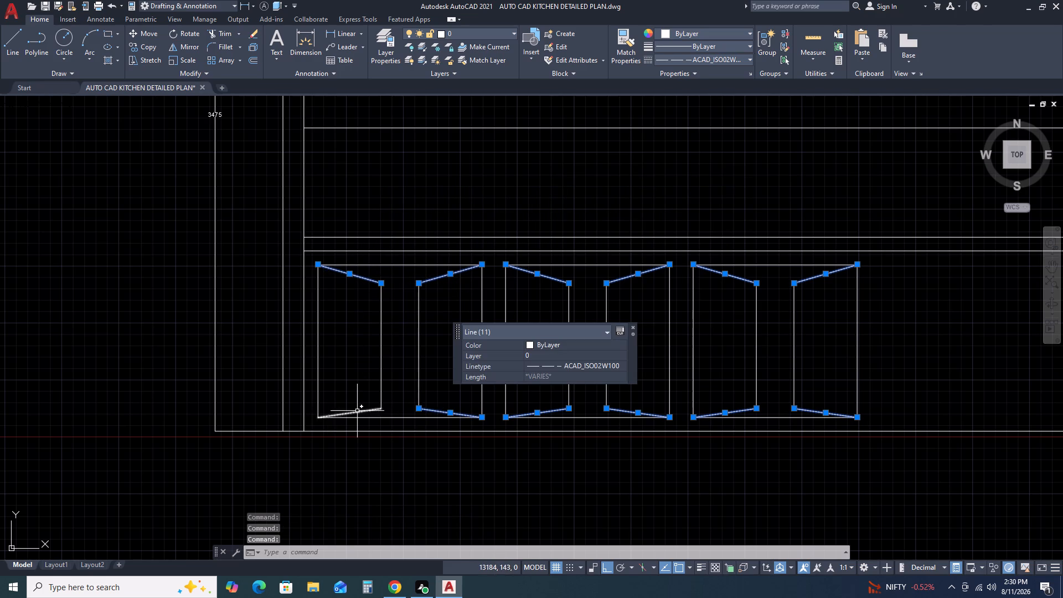
click(357, 410)
click(352, 414)
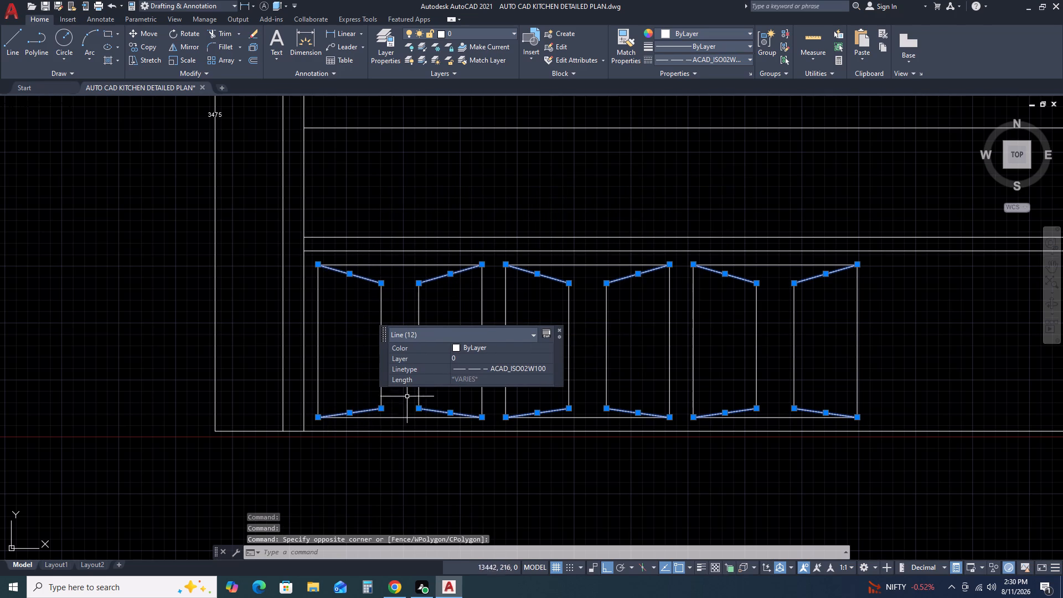
key(p)
key(r)
key(space)
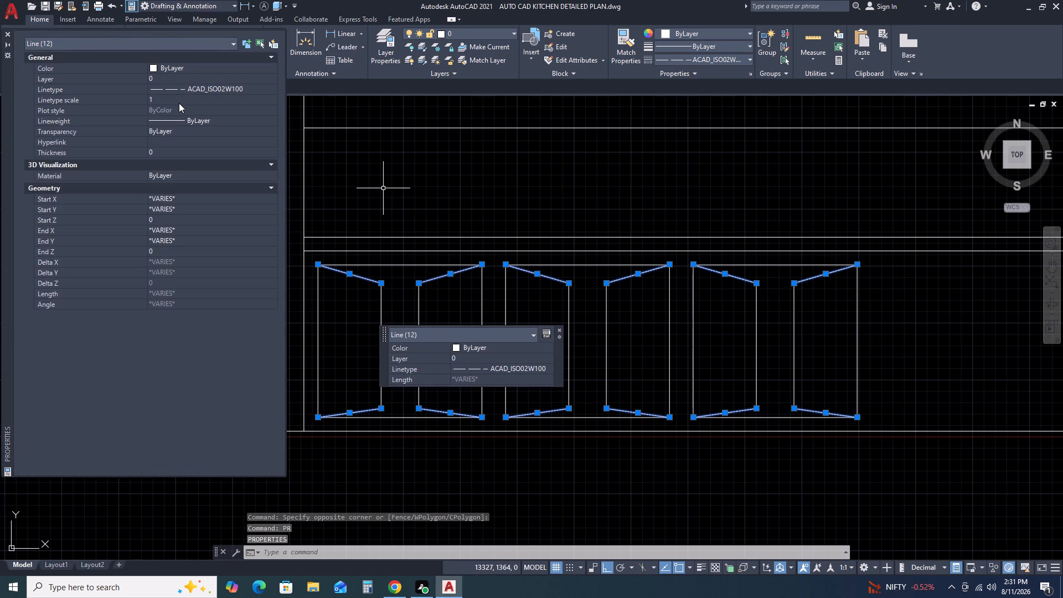
click(179, 103)
text(20)
key(Return)
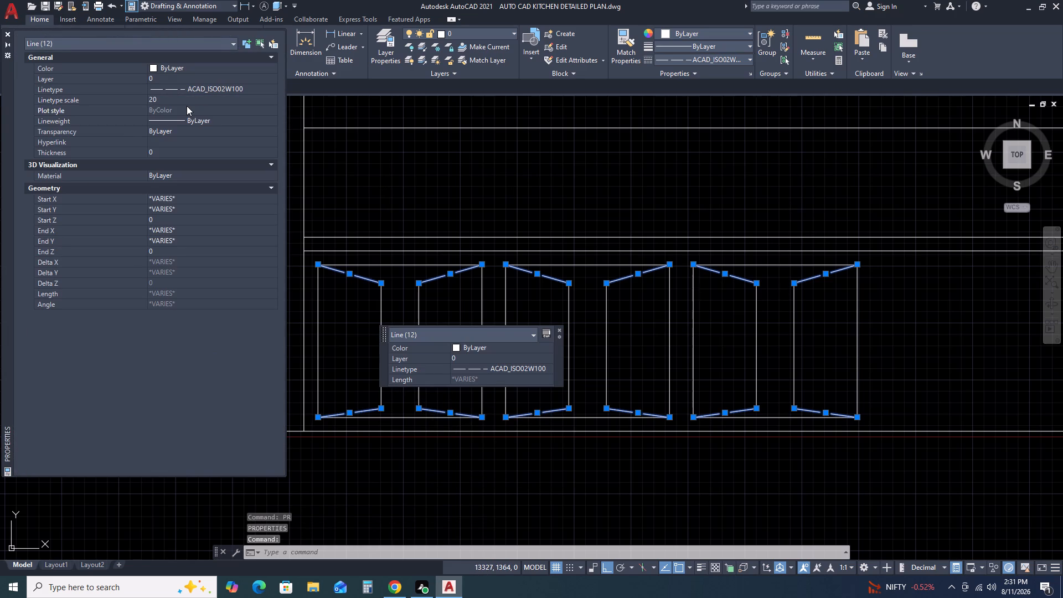
Change the linetype scale of the twelve selected slanted door-leaf lines to 10.
click(183, 99)
text(10)
key(Return)
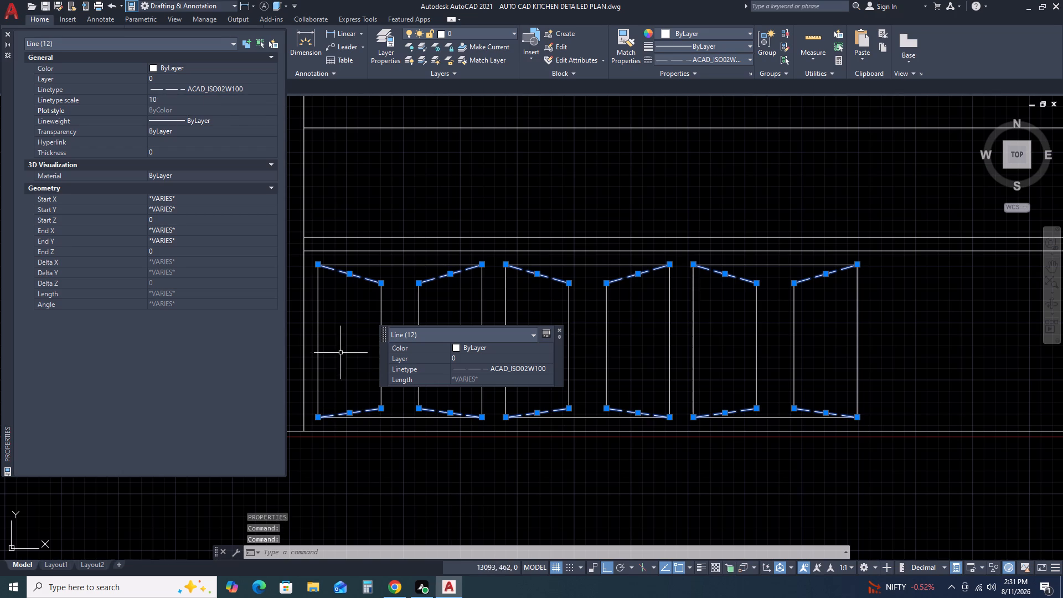
click(561, 331)
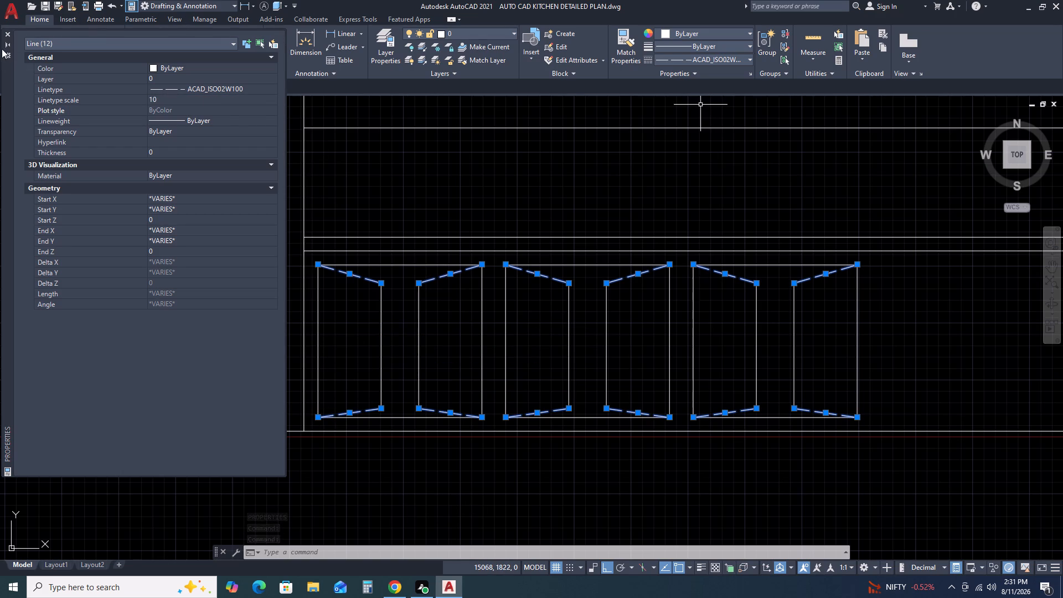
click(5, 33)
key(Escape)
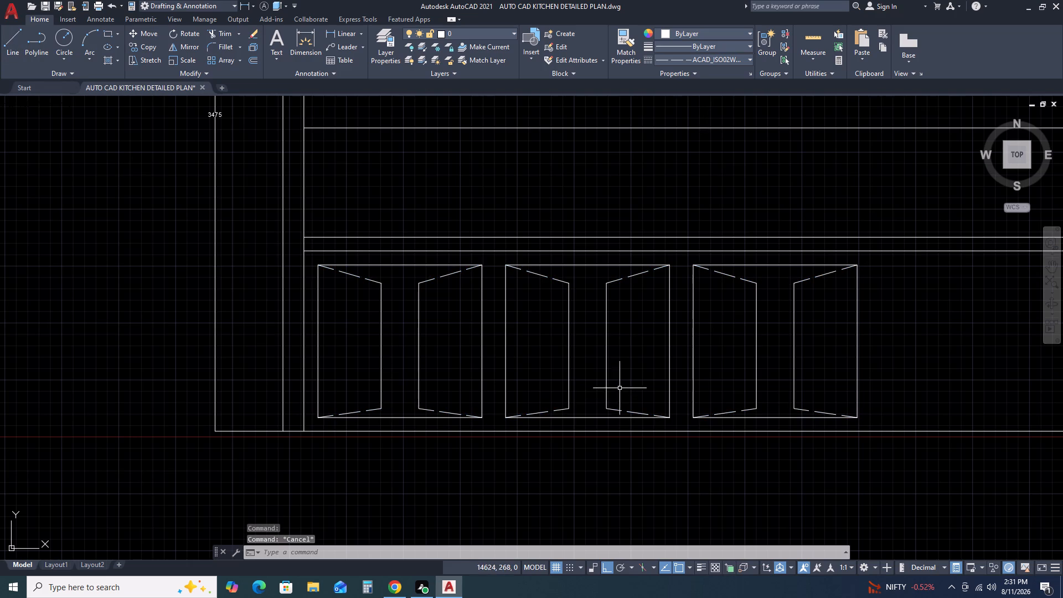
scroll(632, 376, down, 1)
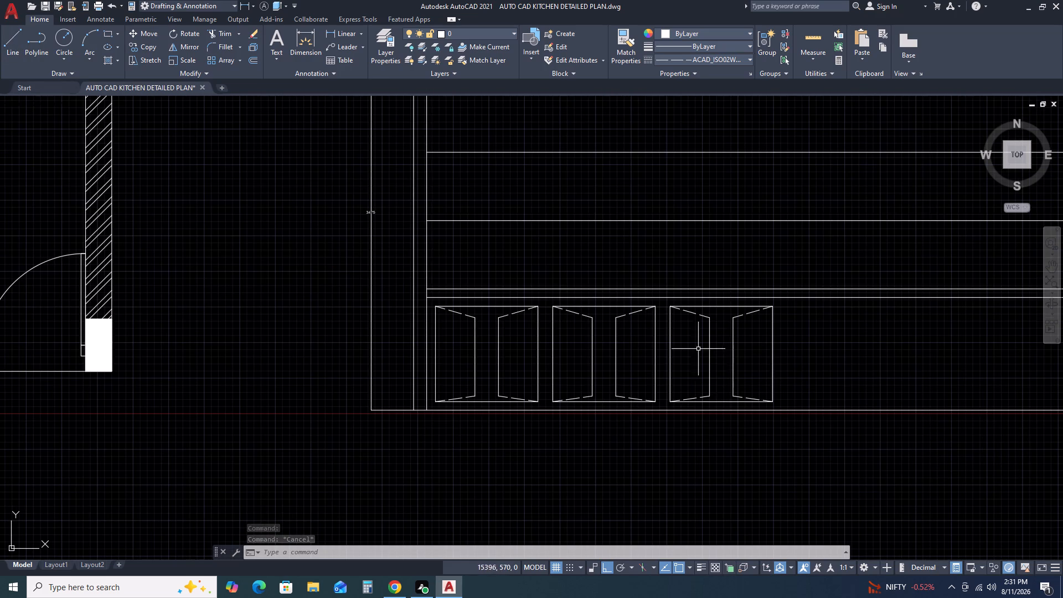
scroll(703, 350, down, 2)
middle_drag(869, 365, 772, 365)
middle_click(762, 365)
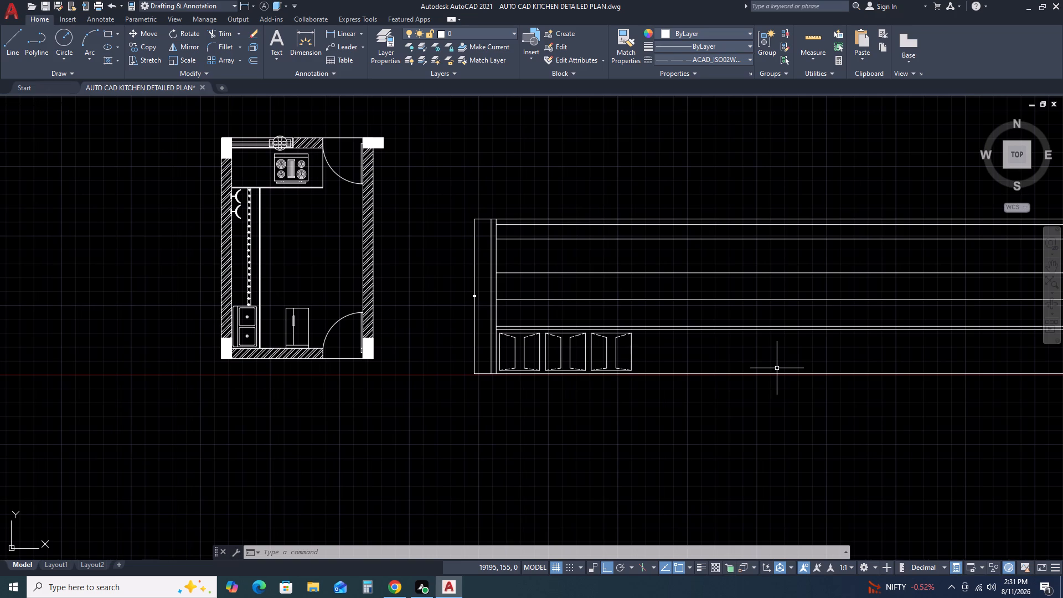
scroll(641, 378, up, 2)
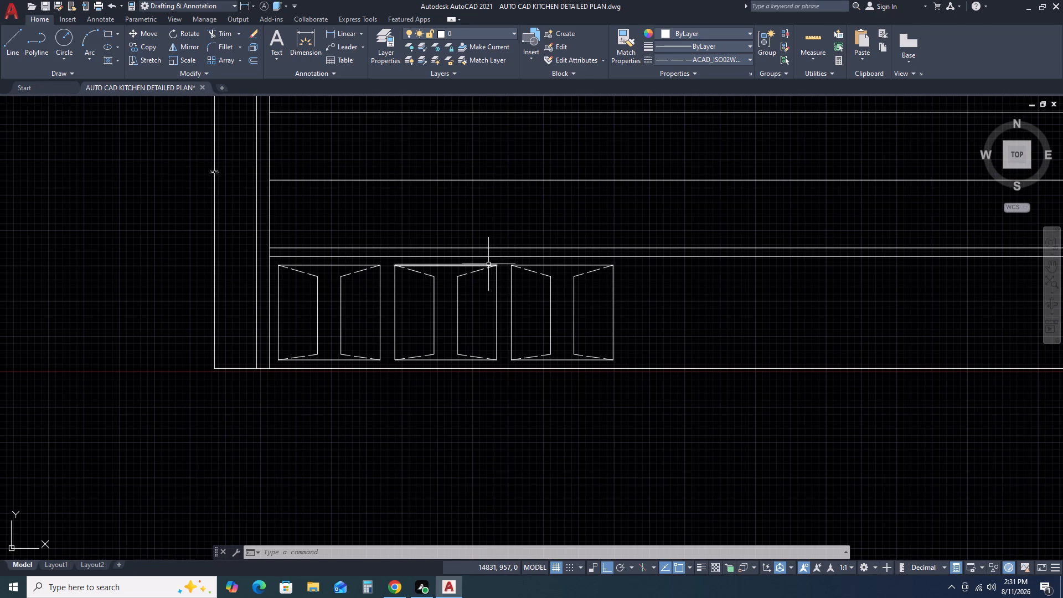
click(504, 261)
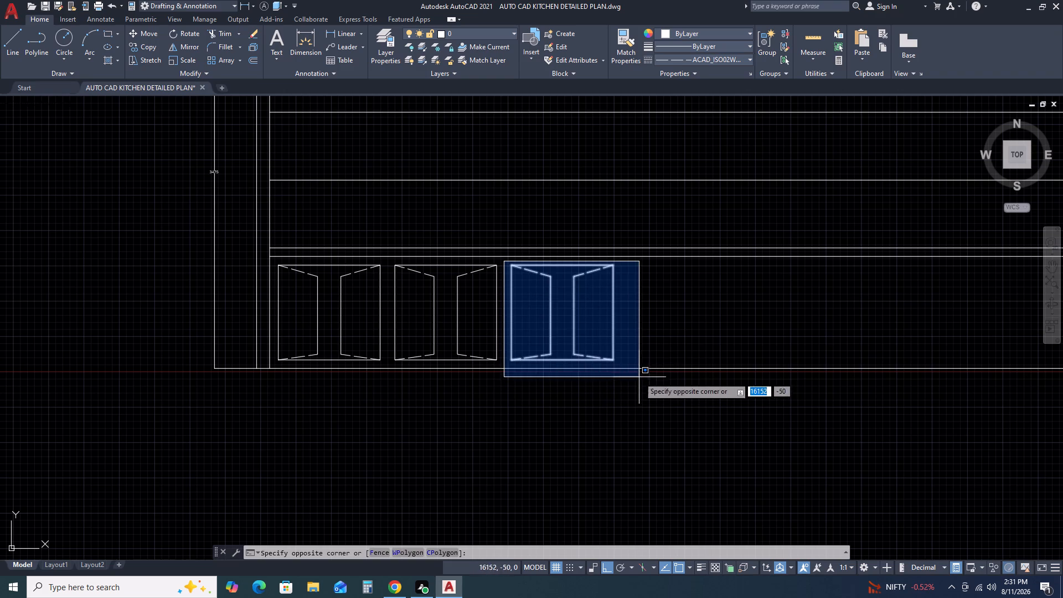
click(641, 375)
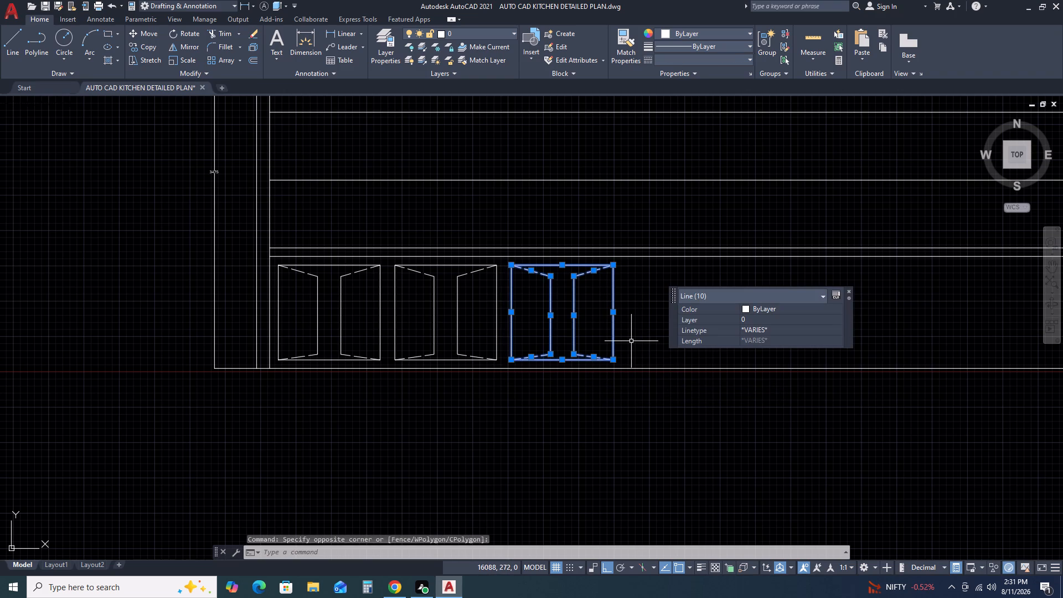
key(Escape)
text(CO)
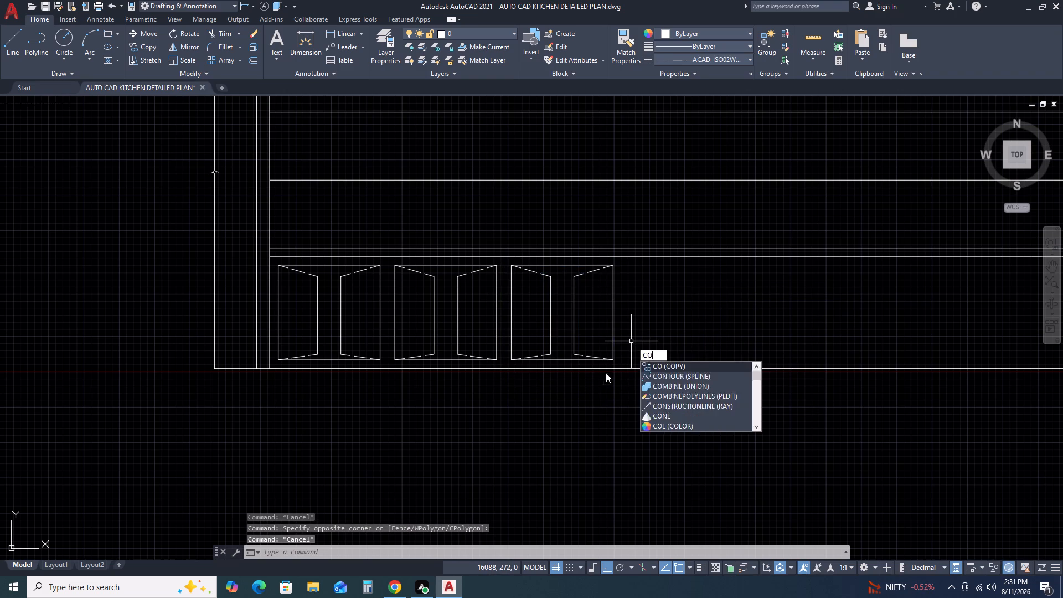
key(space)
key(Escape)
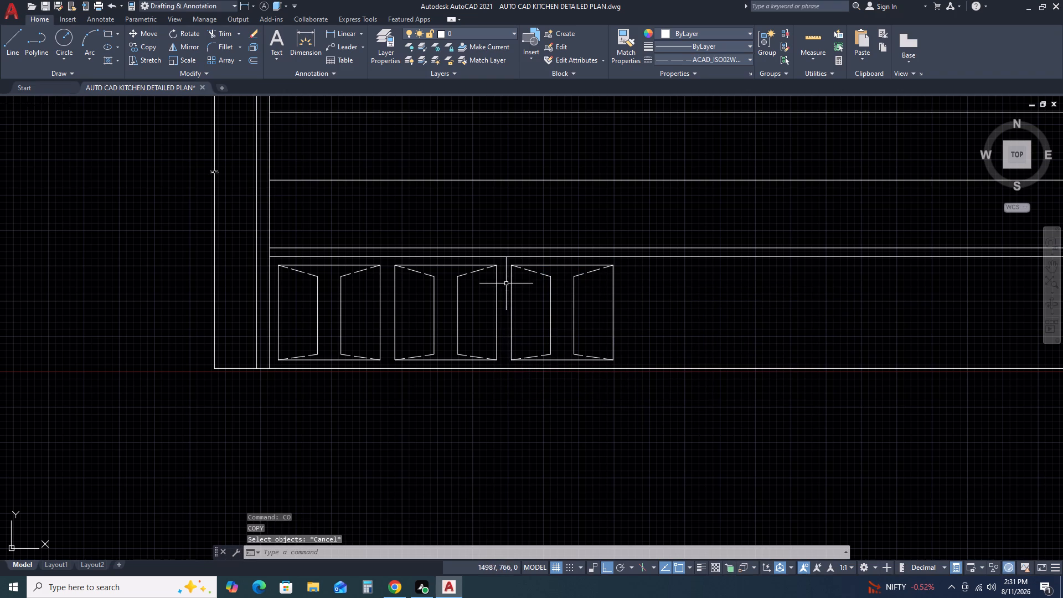
Copy the complete third base cabinet about 1047 units horizontally along the row, away from the end wall, as a fourth cabinet.
click(507, 261)
click(648, 375)
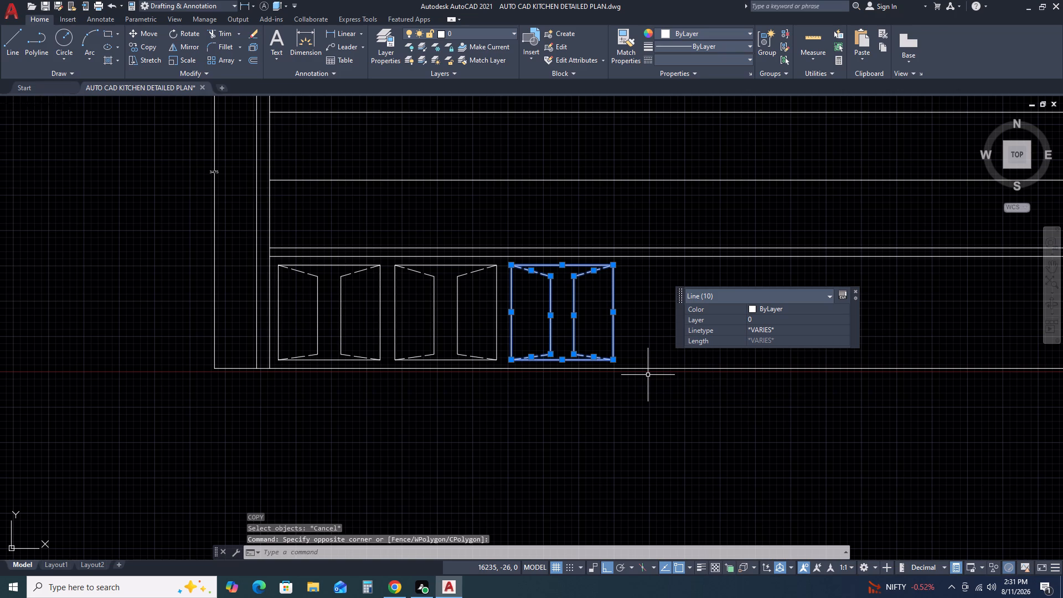
text(CO)
key(space)
click(668, 359)
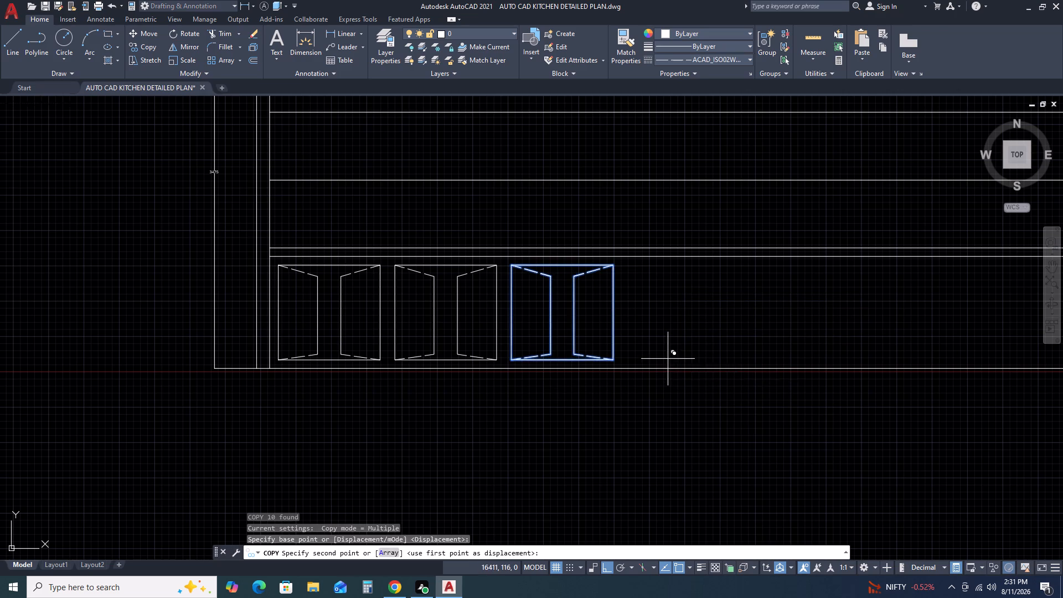
click(786, 358)
key(Escape)
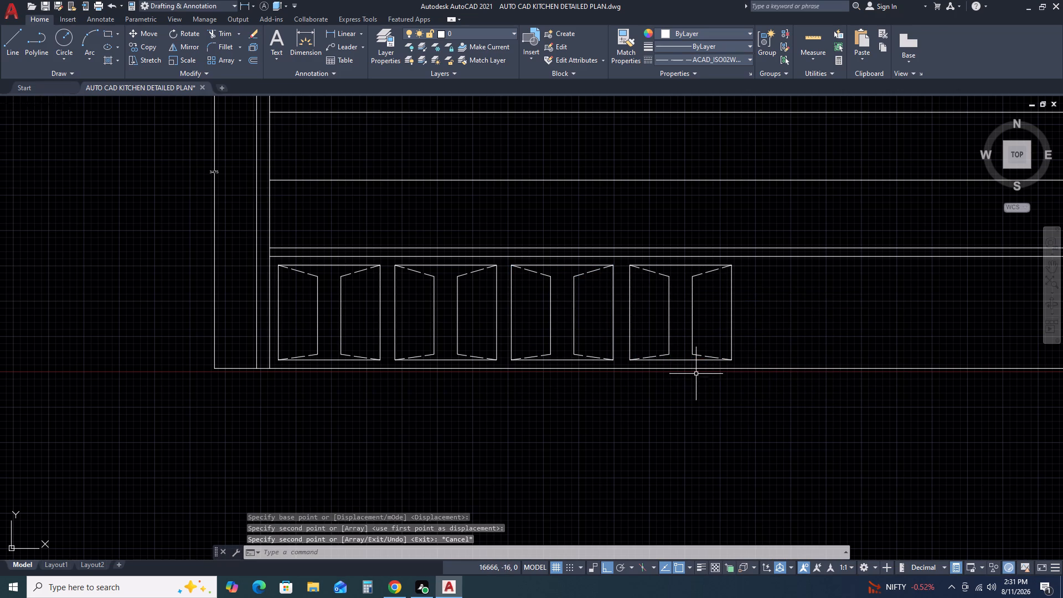
Draw a vertical line 3400 units long from the fourth cabinet's outer bottom corner up to the elevation's top line.
text(L)
key(space)
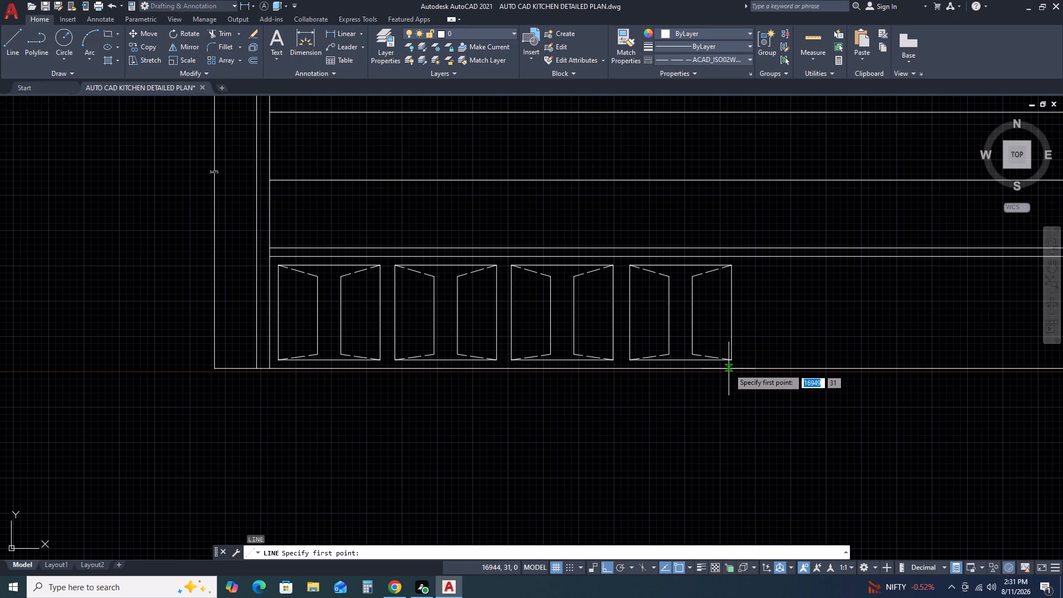
click(729, 359)
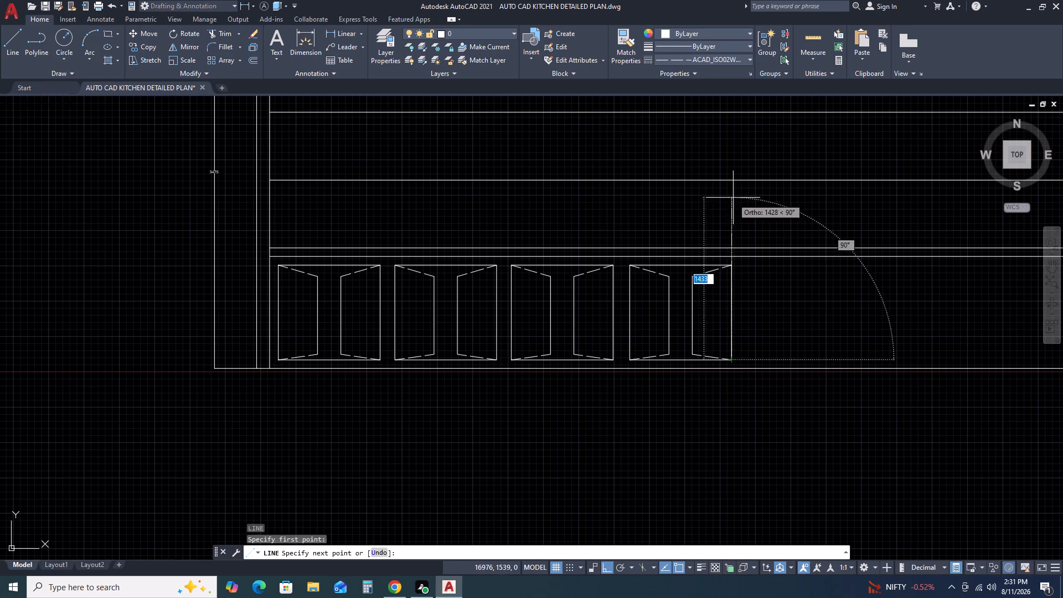
middle_drag(733, 198, 702, 417)
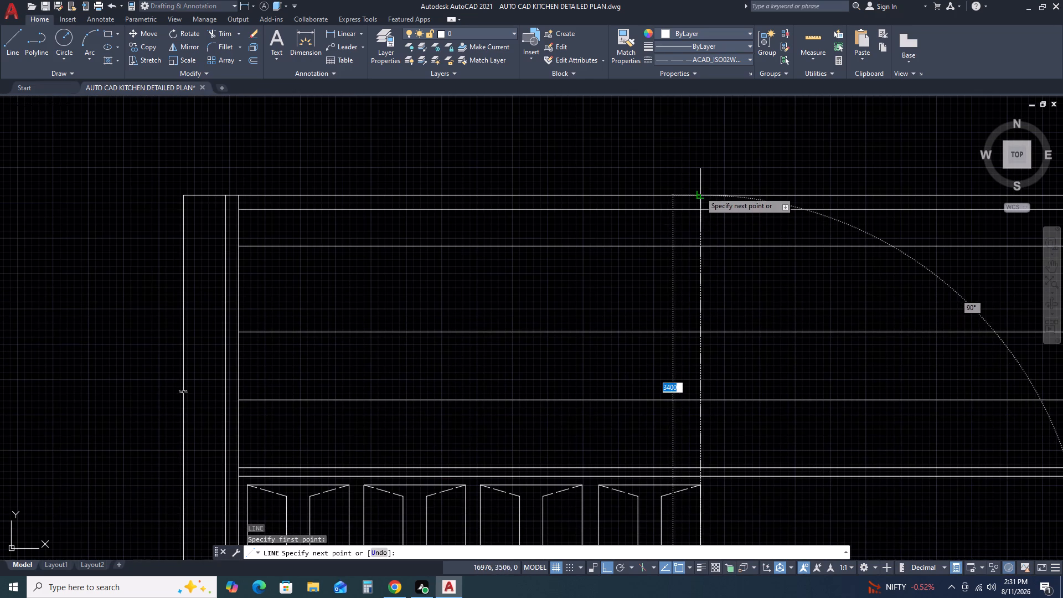
click(700, 192)
key(Escape)
Set the current linetype to ByLayer.
click(721, 60)
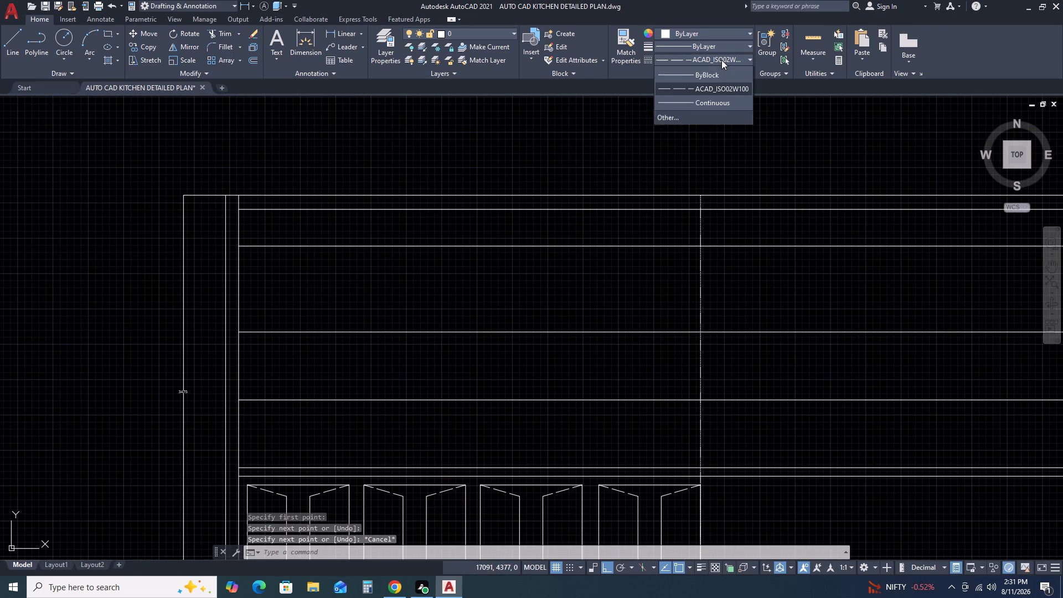
click(726, 74)
Change the linetype of the tall vertical line at the fourth cabinet's outer edge to ByLayer.
click(727, 236)
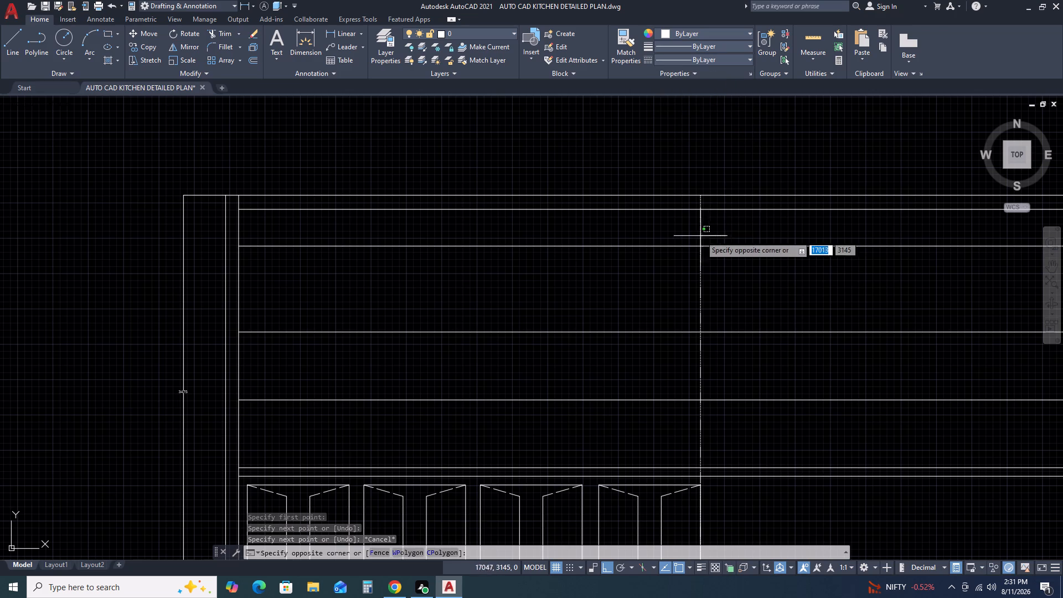
click(685, 234)
click(720, 61)
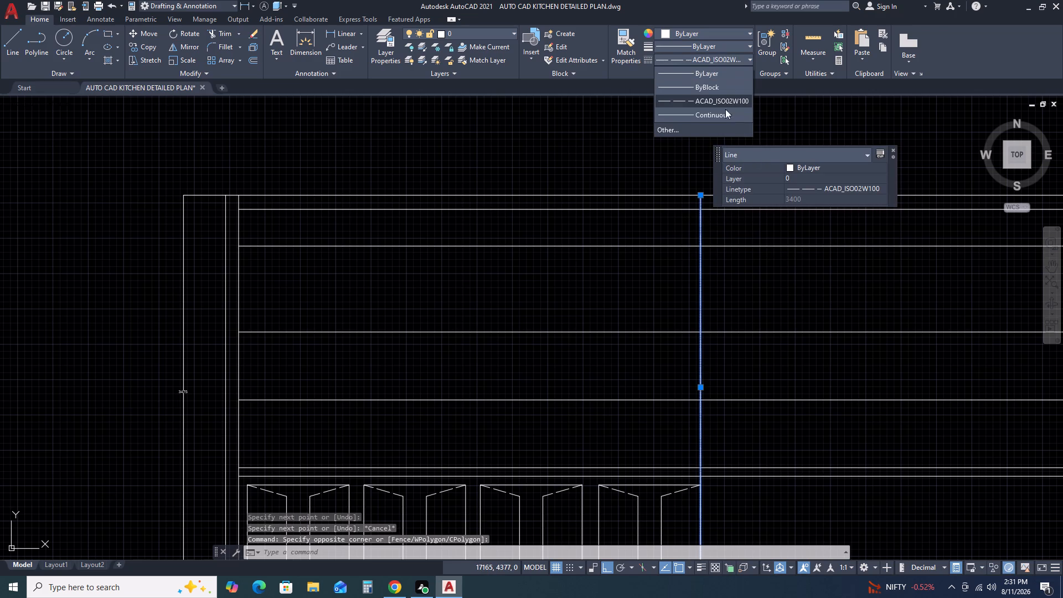
click(713, 68)
key(Escape)
scroll(687, 261, down, 2)
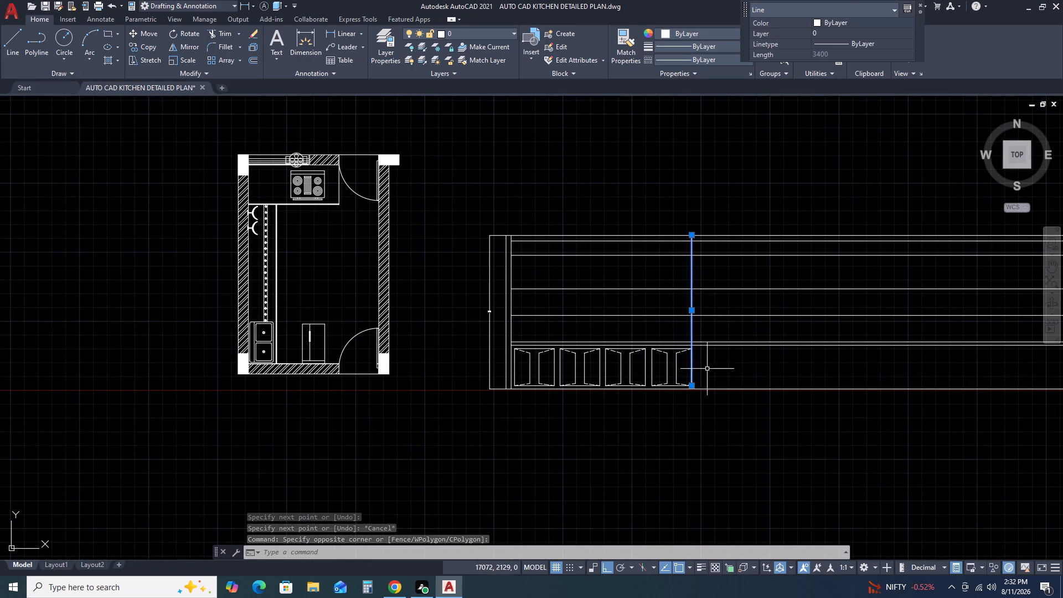
key(Escape)
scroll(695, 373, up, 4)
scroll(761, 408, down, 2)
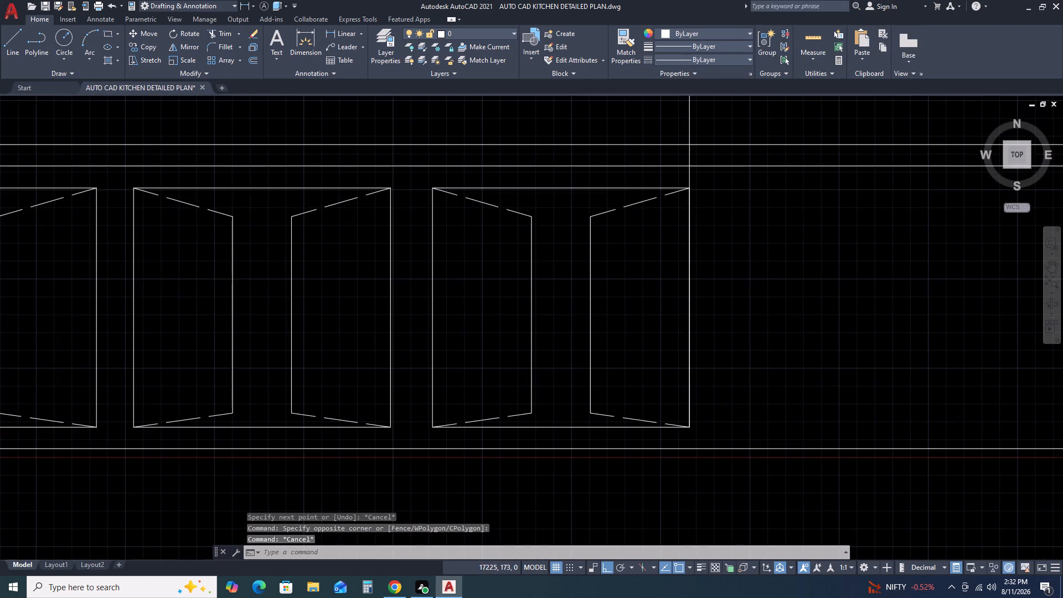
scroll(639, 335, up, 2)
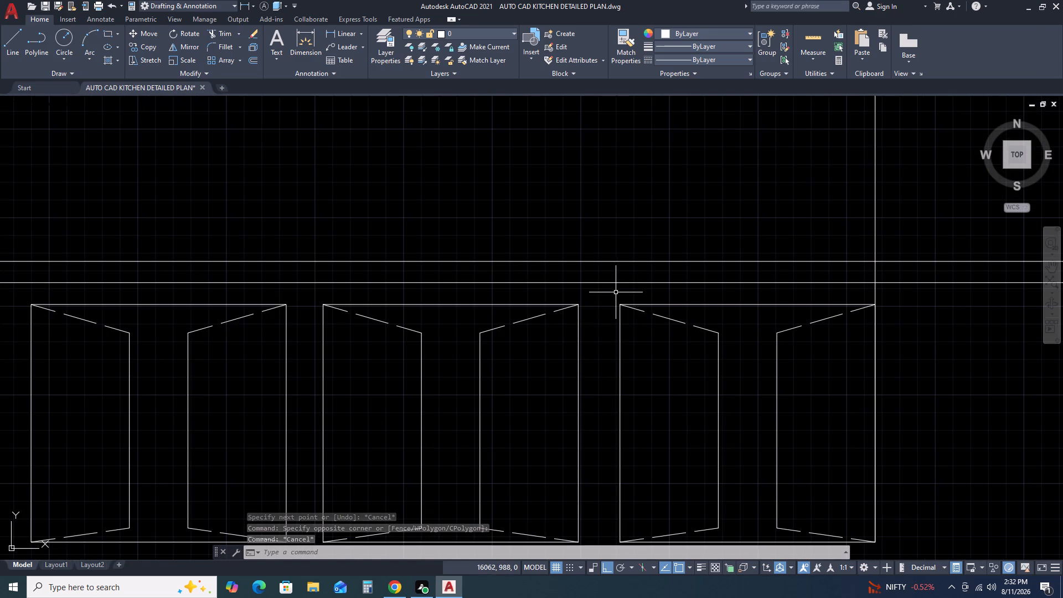
Erase the complete fourth base cabinet, keeping the tall vertical line at its outer edge.
click(612, 292)
middle_drag(899, 549, 859, 417)
middle_click(856, 412)
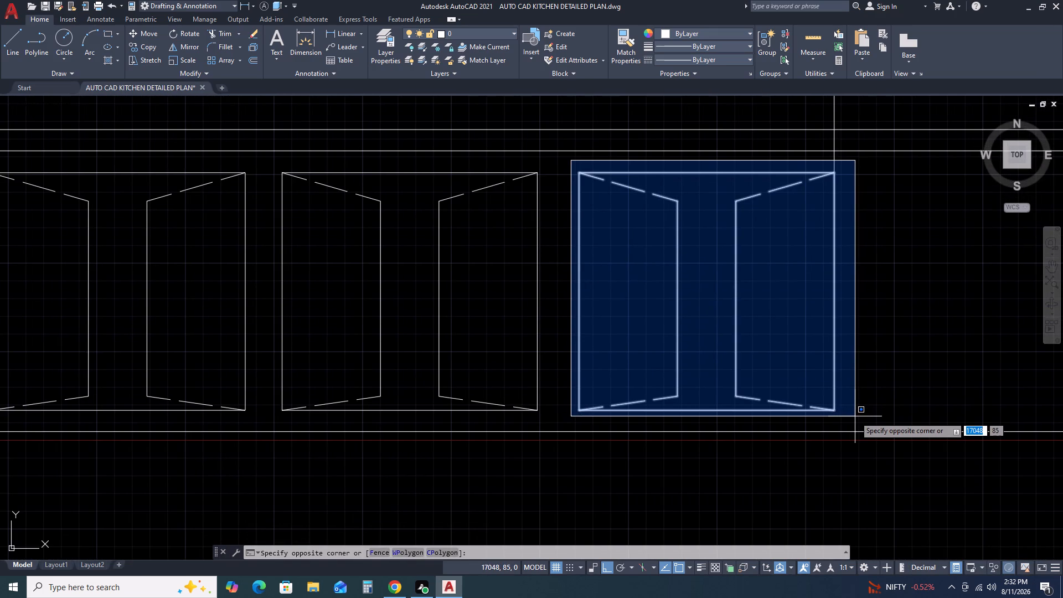
click(855, 416)
key(Delete)
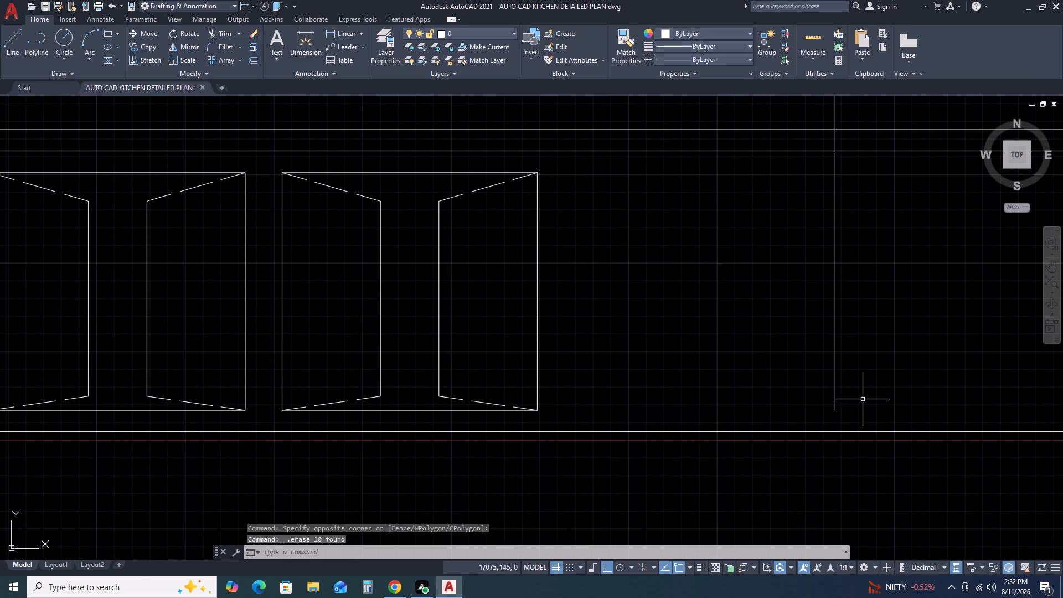
Extend the tall vertical line down to the elevation's floor line.
key(e)
key(x)
key(space)
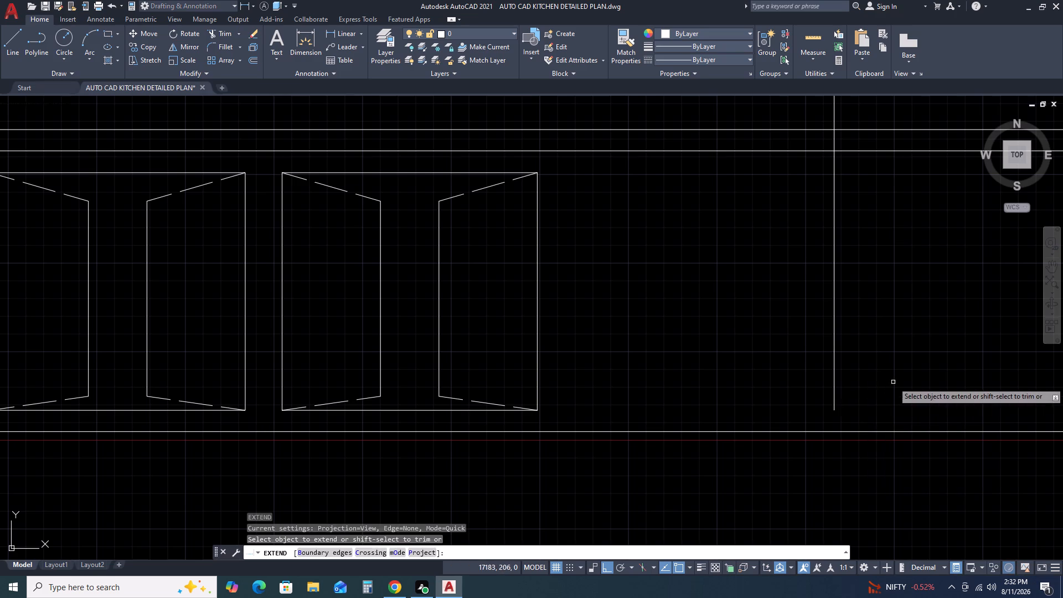
drag(887, 380, 878, 380)
click(751, 429)
key(Escape)
Offset the tall vertical line 230 units outward, away from the cabinets, to form the far end wall.
scroll(807, 391, down, 3)
middle_drag(842, 322, 724, 359)
middle_click(693, 359)
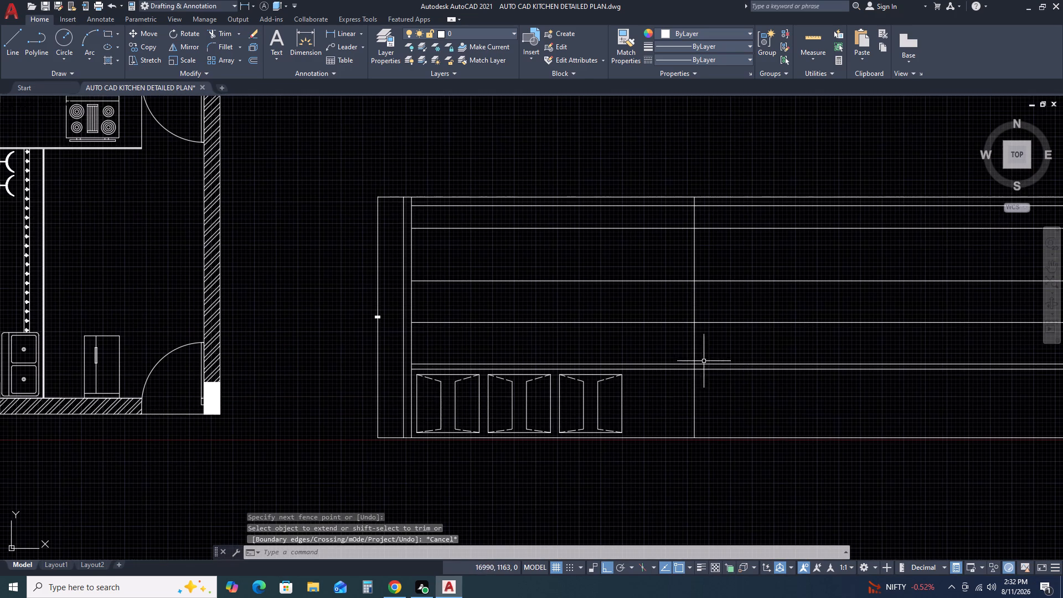
click(698, 413)
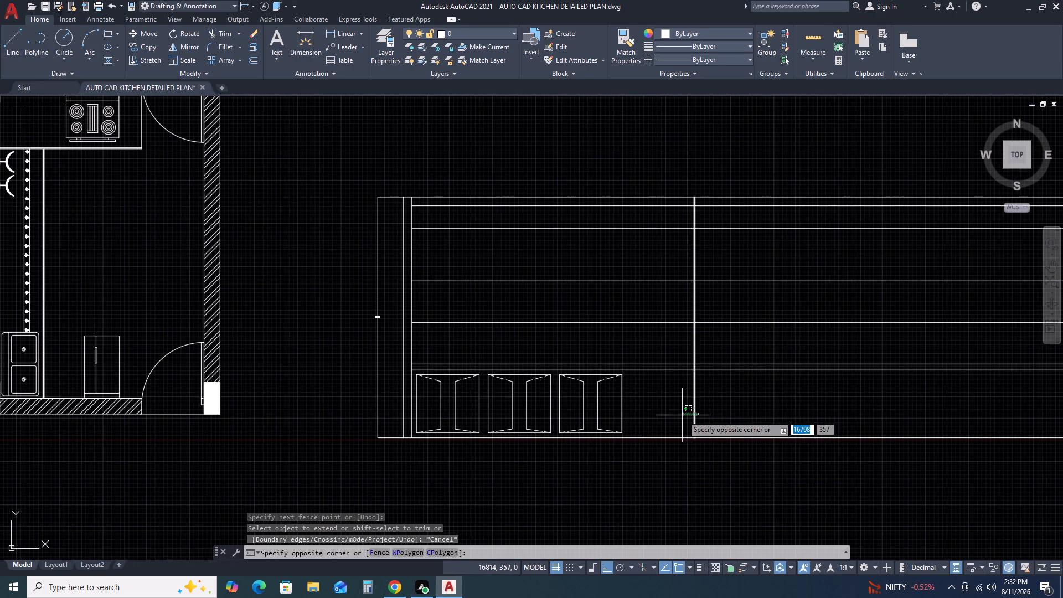
click(682, 415)
text(O)
key(space)
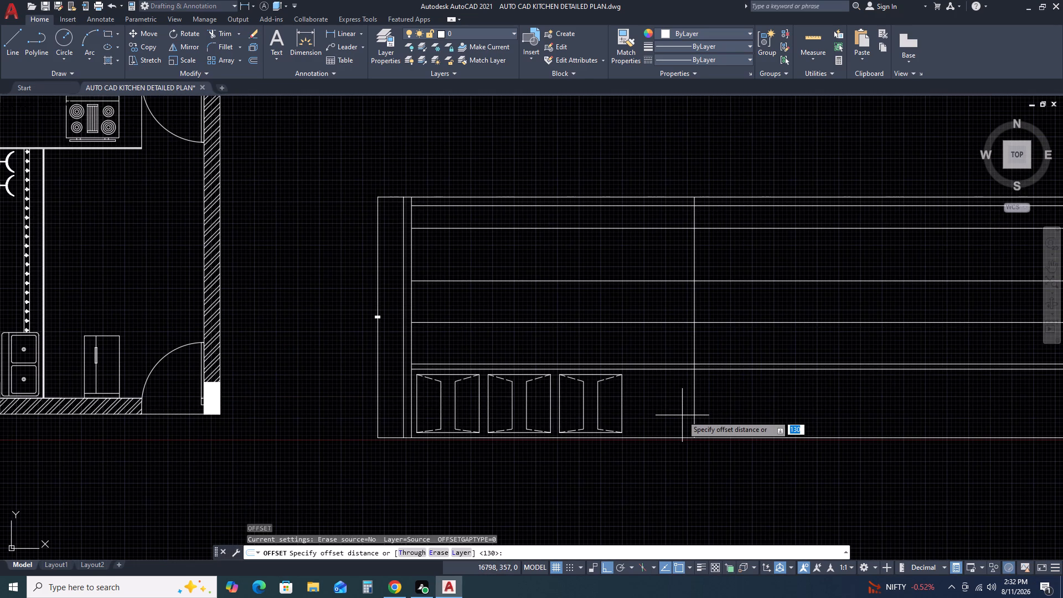
text(32)
key(BackSpace)
key(BackSpace)
text(230)
key(space)
click(879, 435)
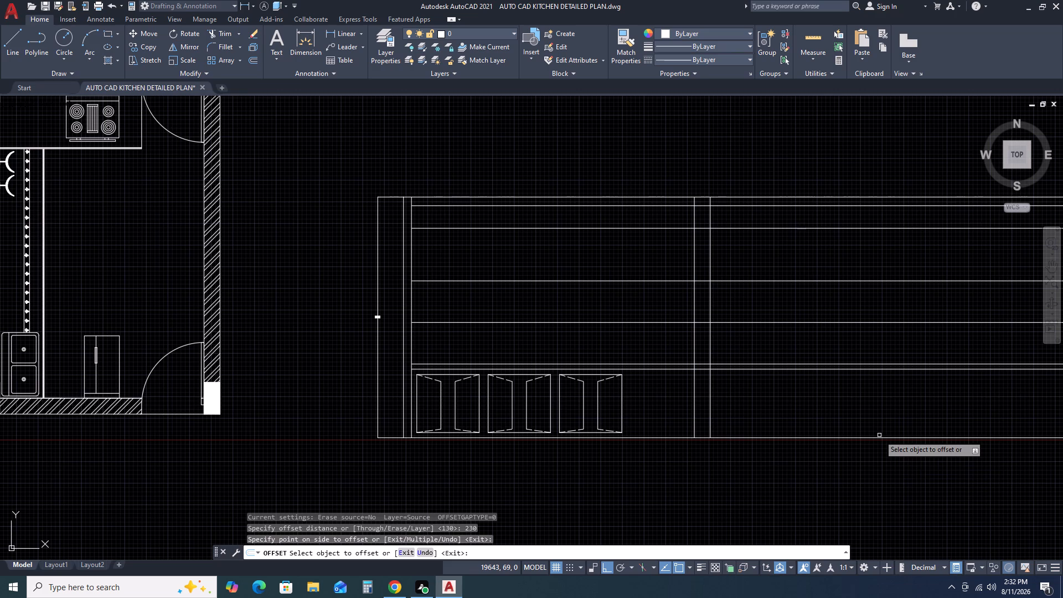
key(Escape)
key(Escape)
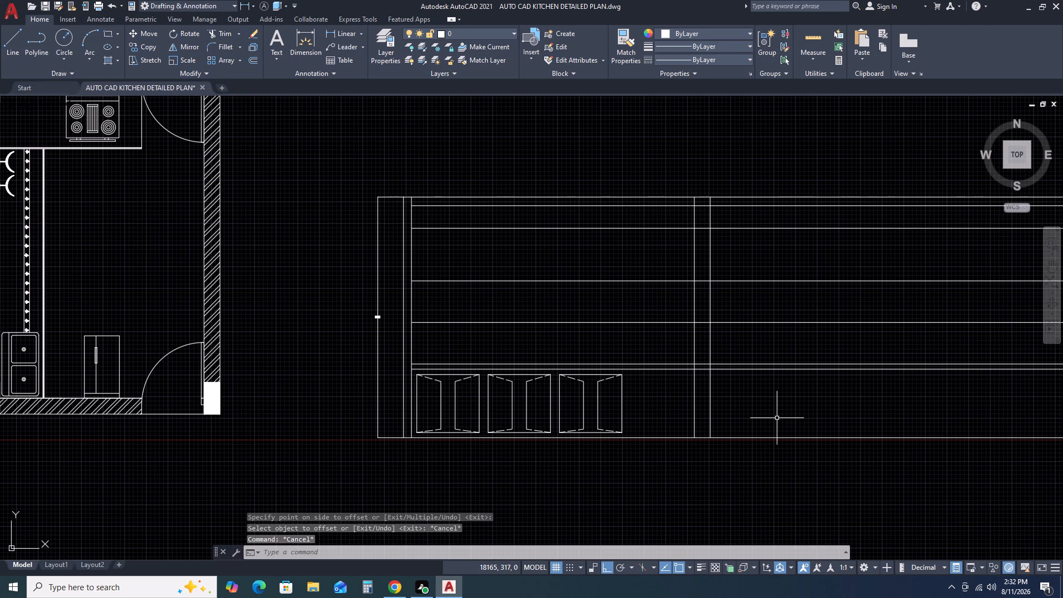
Trim the horizontal lines inside the new far end wall, keeping its top and floor lines, and all horizontal overshoots beyond its outer face.
text(TR)
key(space)
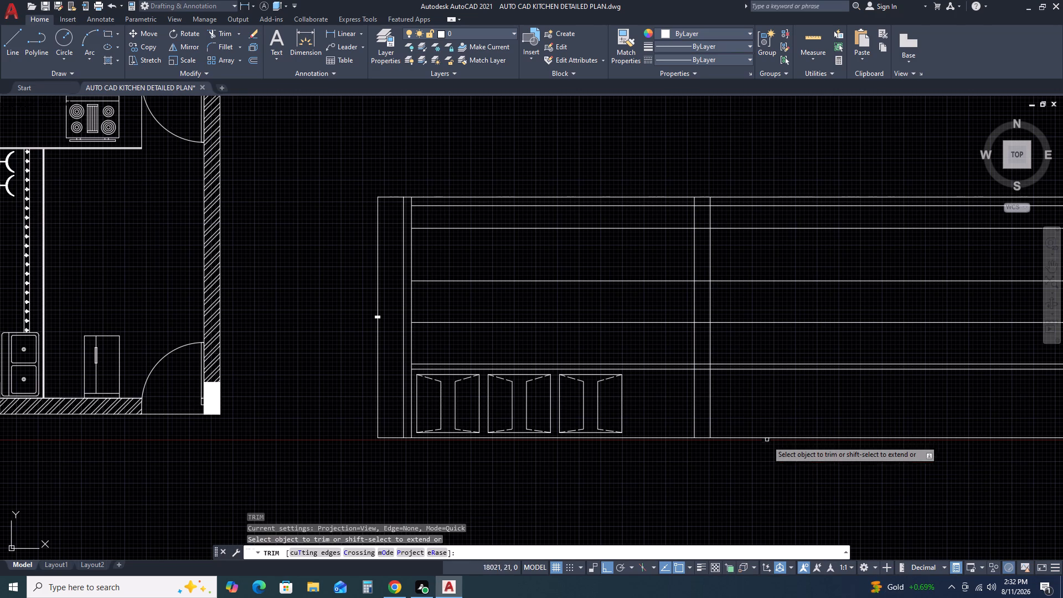
scroll(703, 216, up, 3)
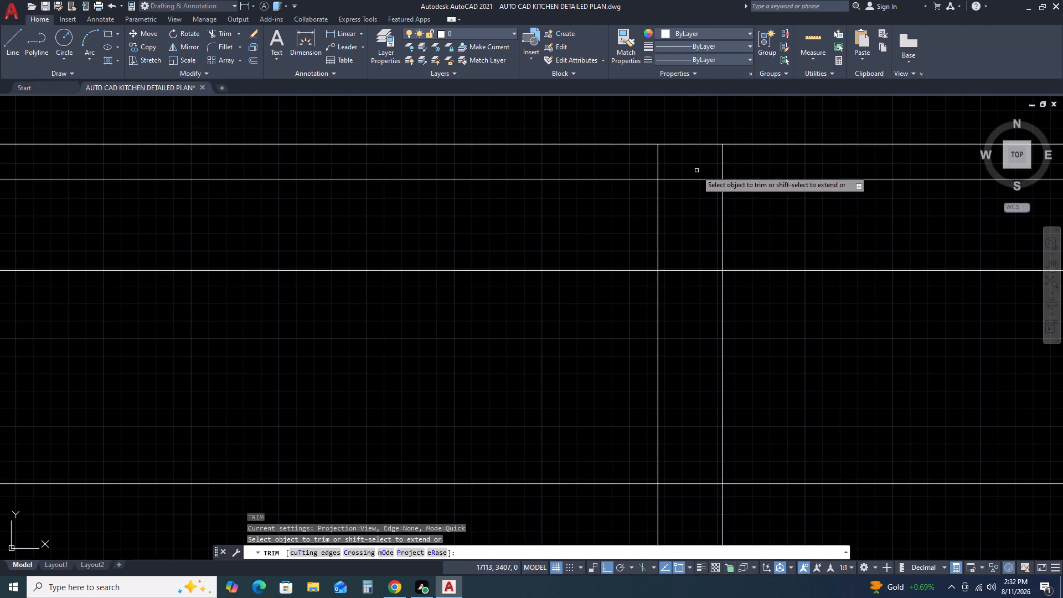
click(696, 166)
scroll(700, 433, down, 4)
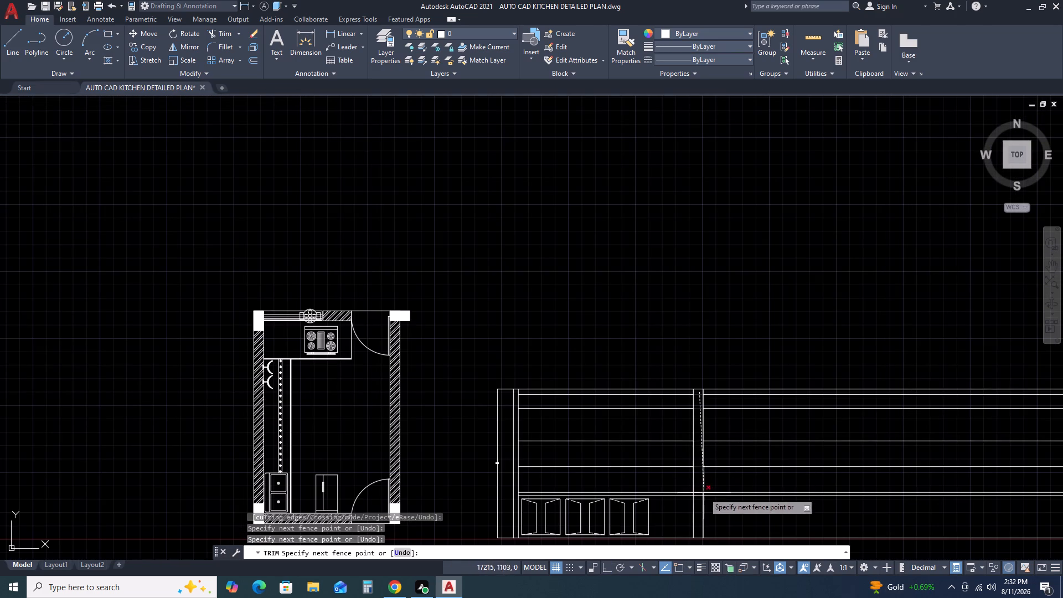
click(701, 514)
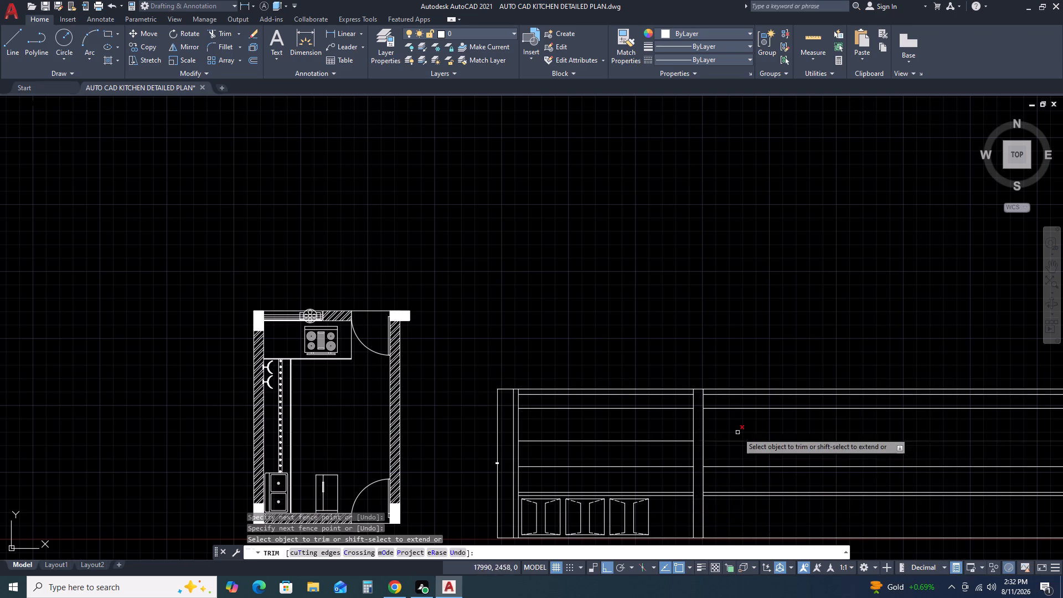
scroll(739, 431, down, 2)
click(762, 494)
click(758, 353)
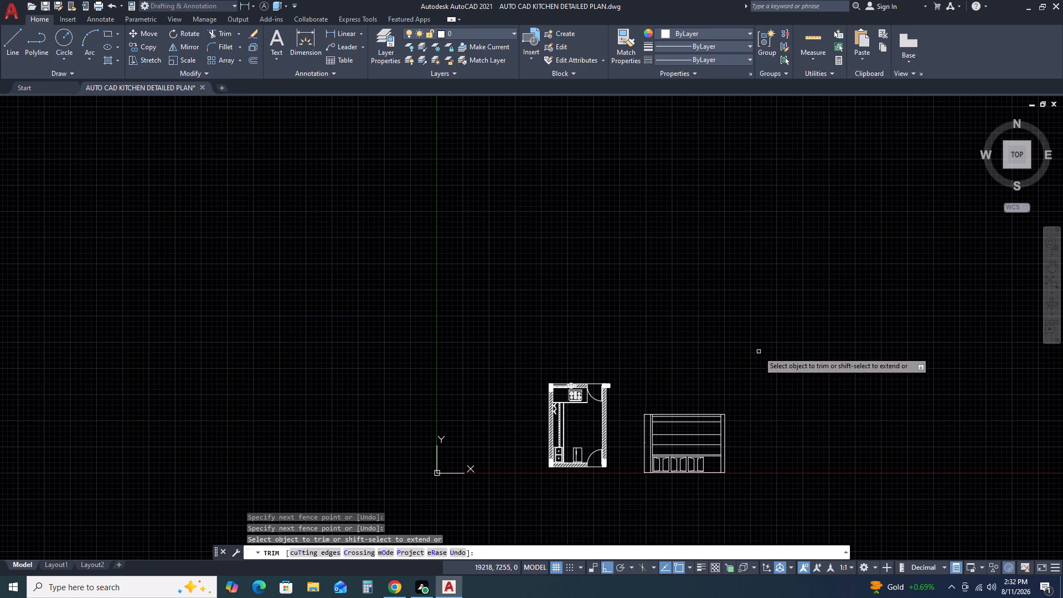
key(Escape)
Trim the inner face lines of both end walls between the elevation's two uppermost horizontal lines.
scroll(694, 477, up, 3)
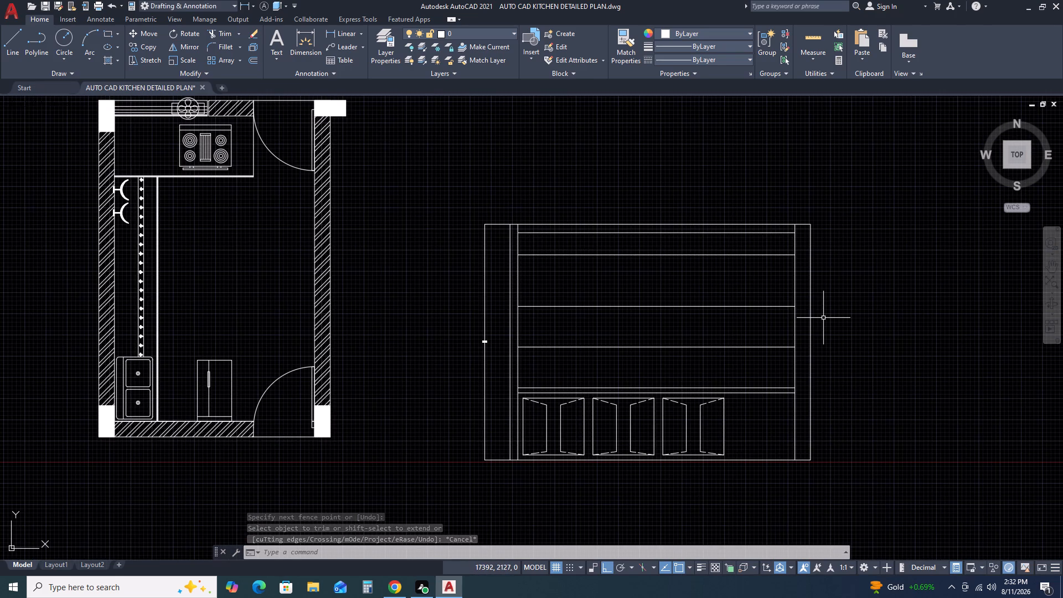
key(t)
key(r)
key(space)
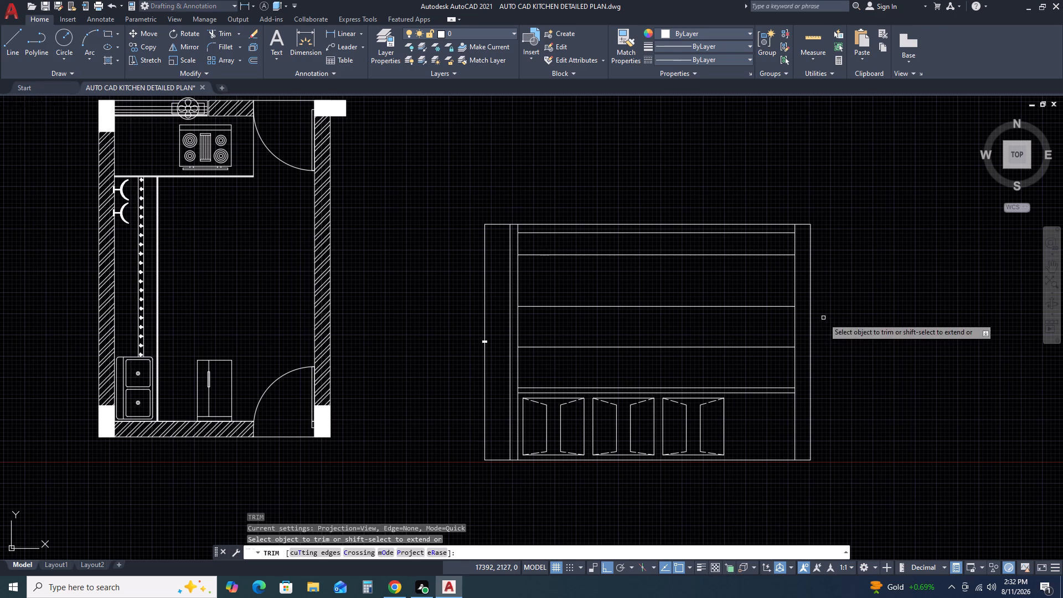
scroll(799, 229, up, 3)
click(799, 229)
click(718, 232)
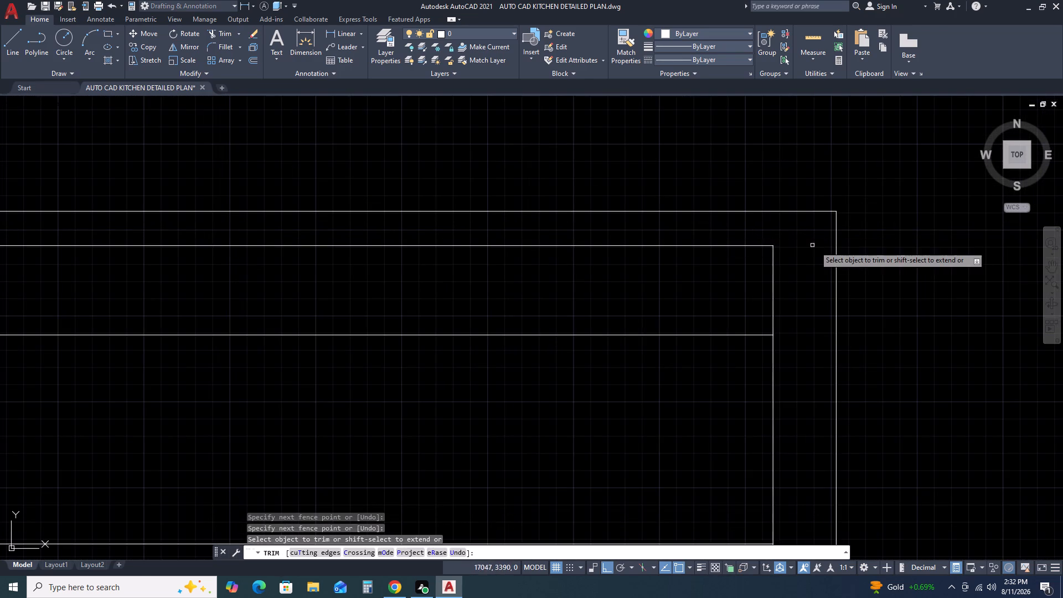
scroll(817, 246, down, 3)
scroll(481, 216, up, 3)
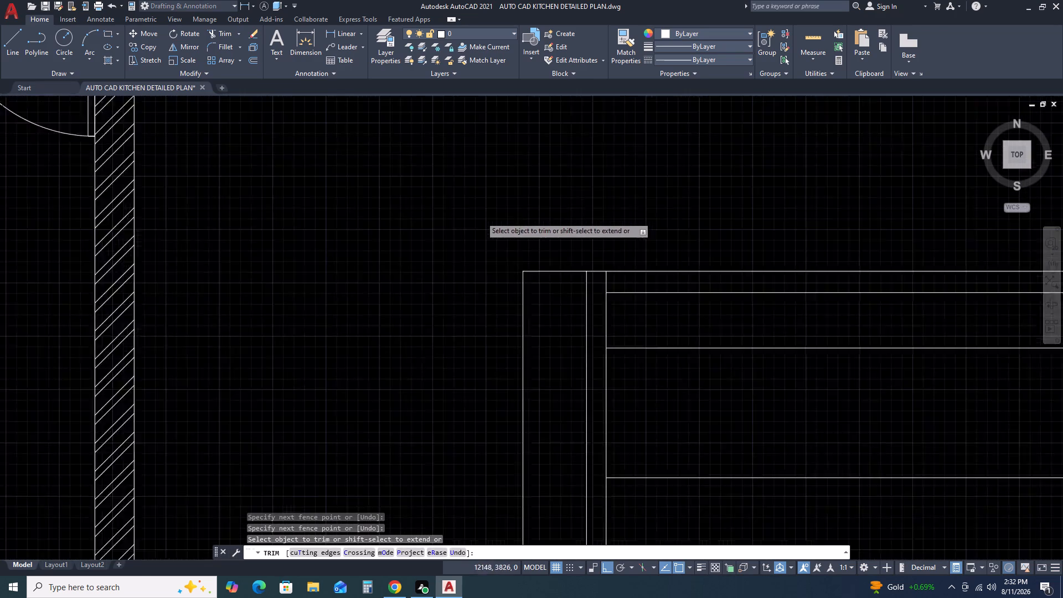
click(697, 315)
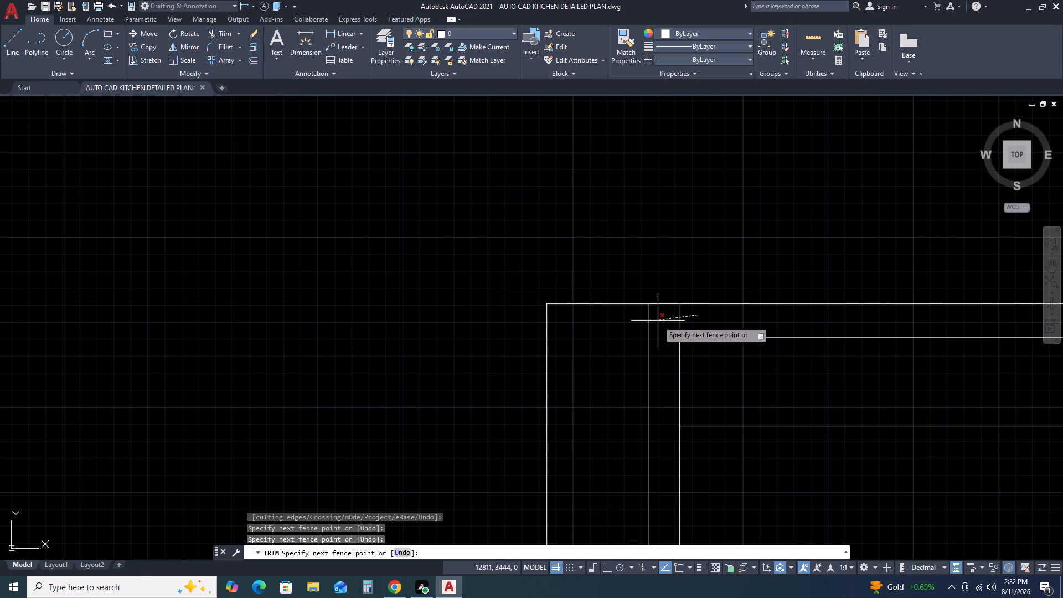
click(658, 321)
click(661, 318)
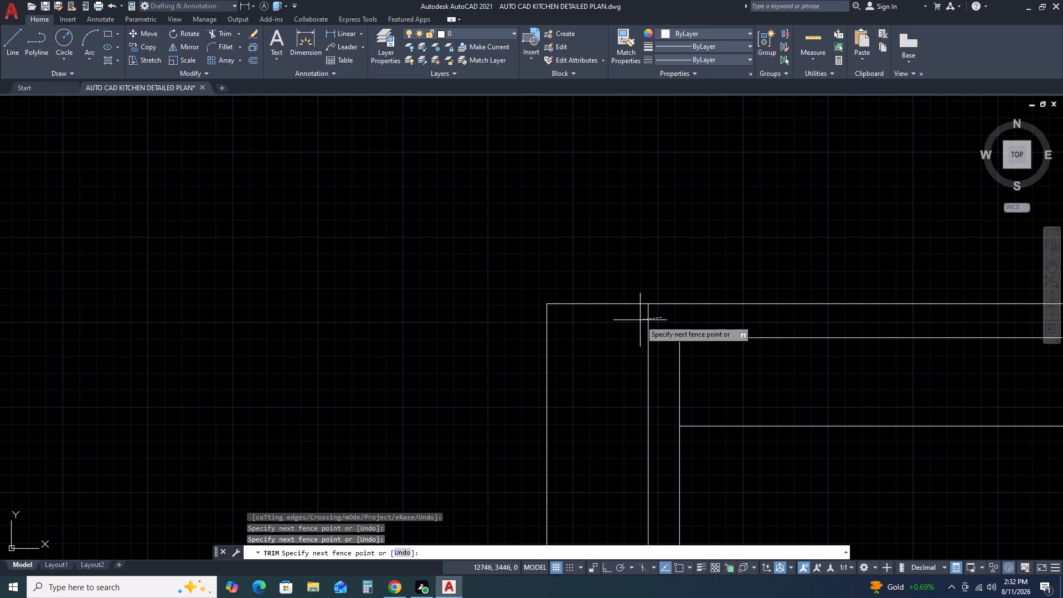
key(Escape)
Extend the second horizontal line from the top at both ends to the outer faces of the end walls.
scroll(676, 313, down, 4)
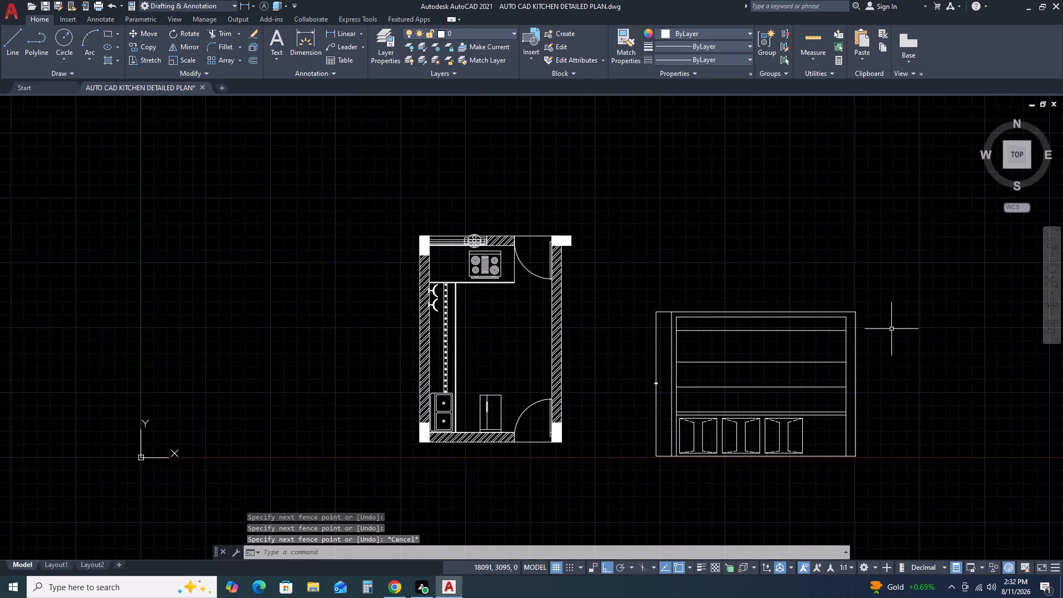
text(EX)
key(space)
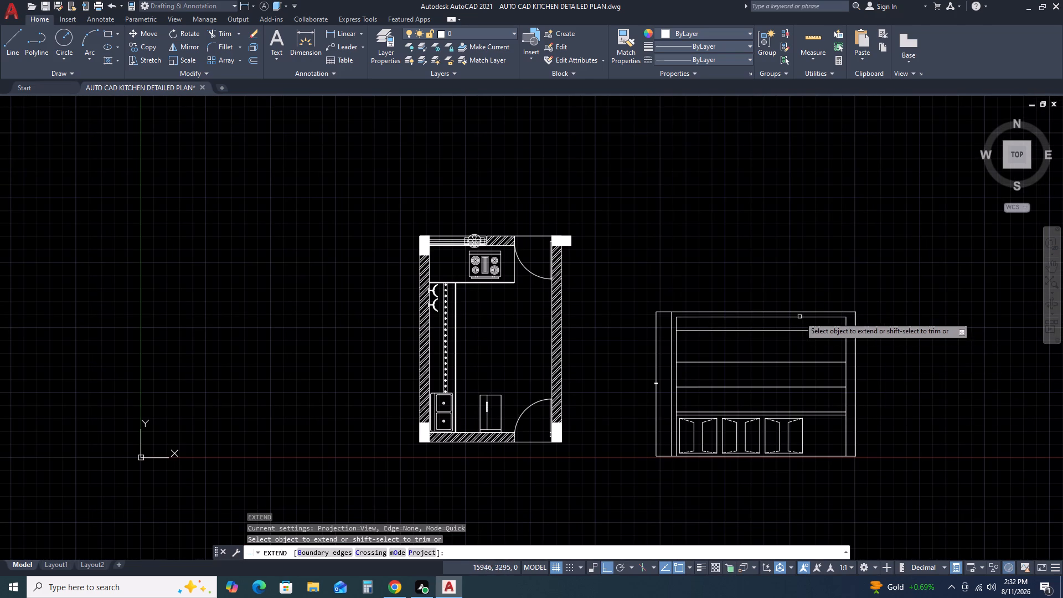
scroll(798, 315, up, 2)
click(801, 317)
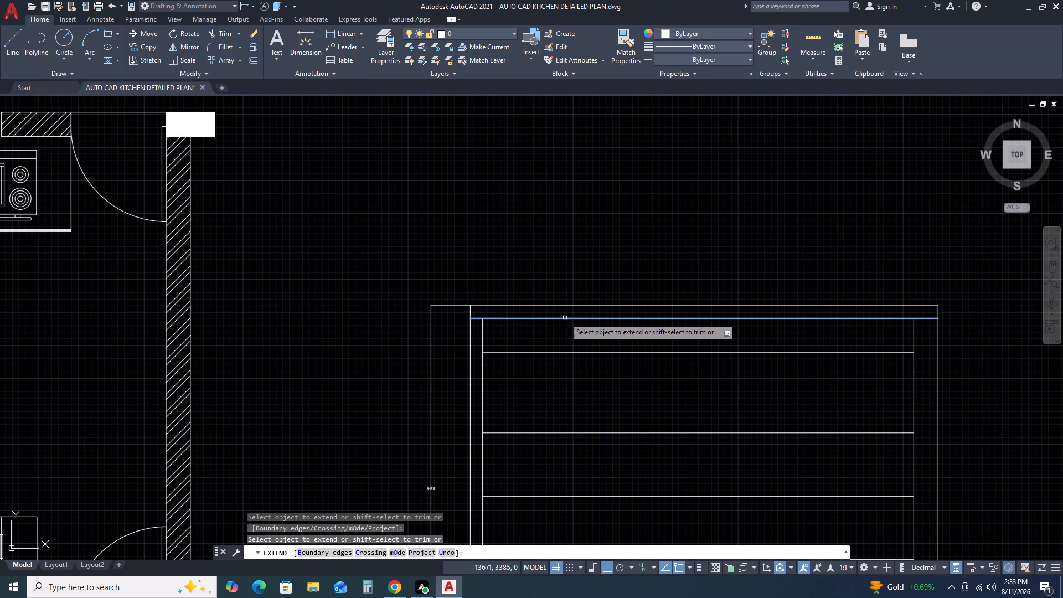
click(565, 318)
key(Escape)
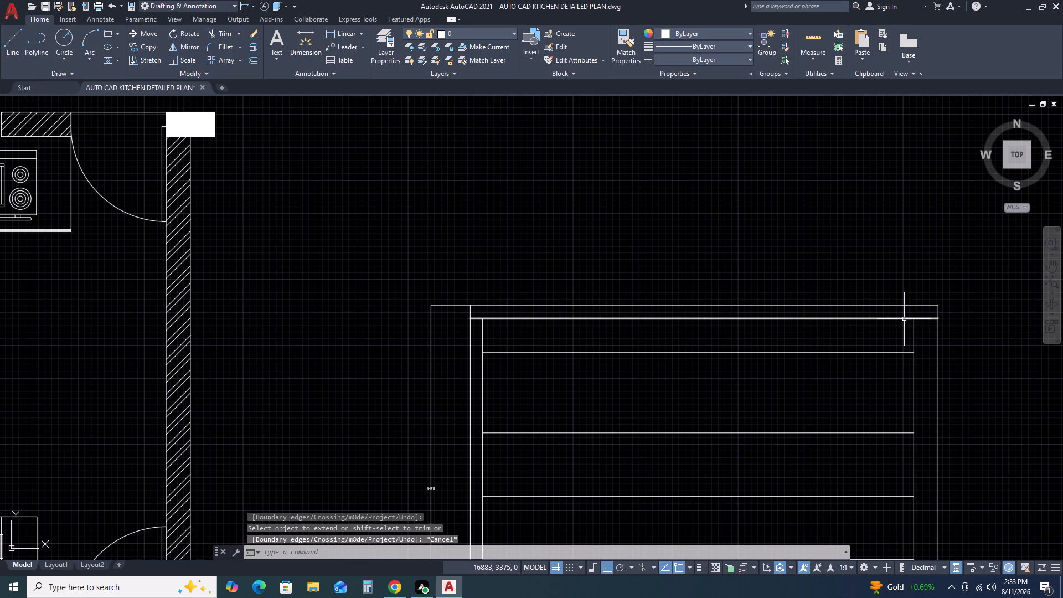
Stretch the second and top horizontal lines outward past the far end wall, to about 4955 and 4978 units long respectively.
click(902, 317)
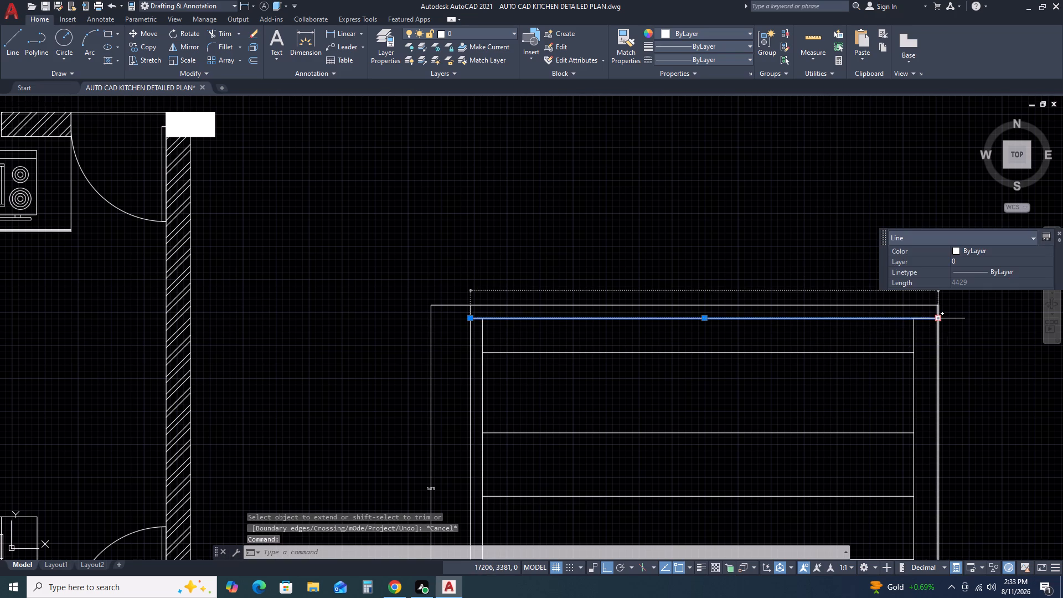
click(938, 320)
click(994, 318)
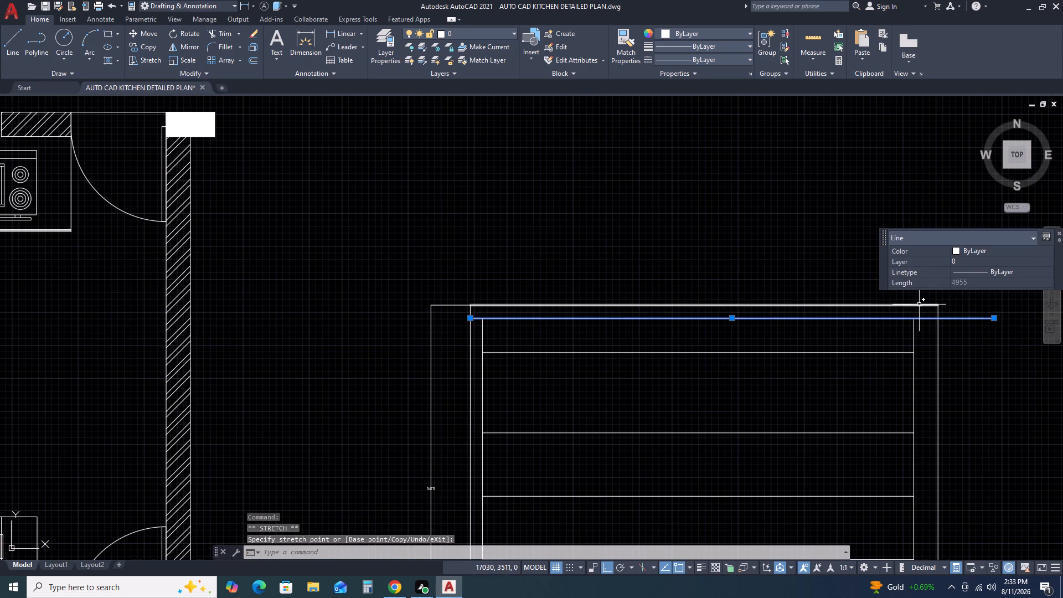
click(919, 305)
middle_drag(1048, 370, 735, 379)
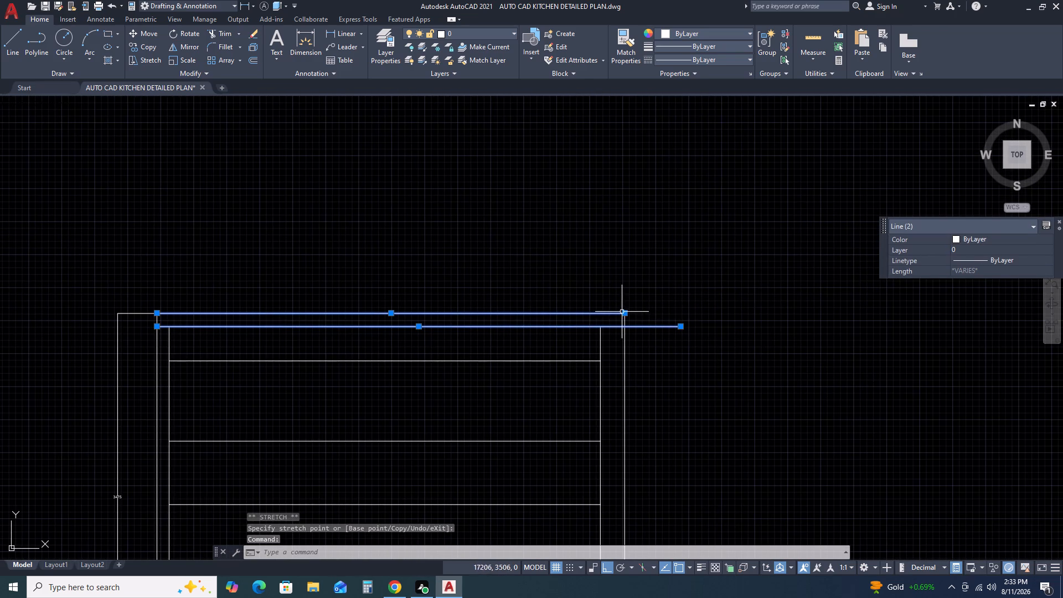
click(626, 313)
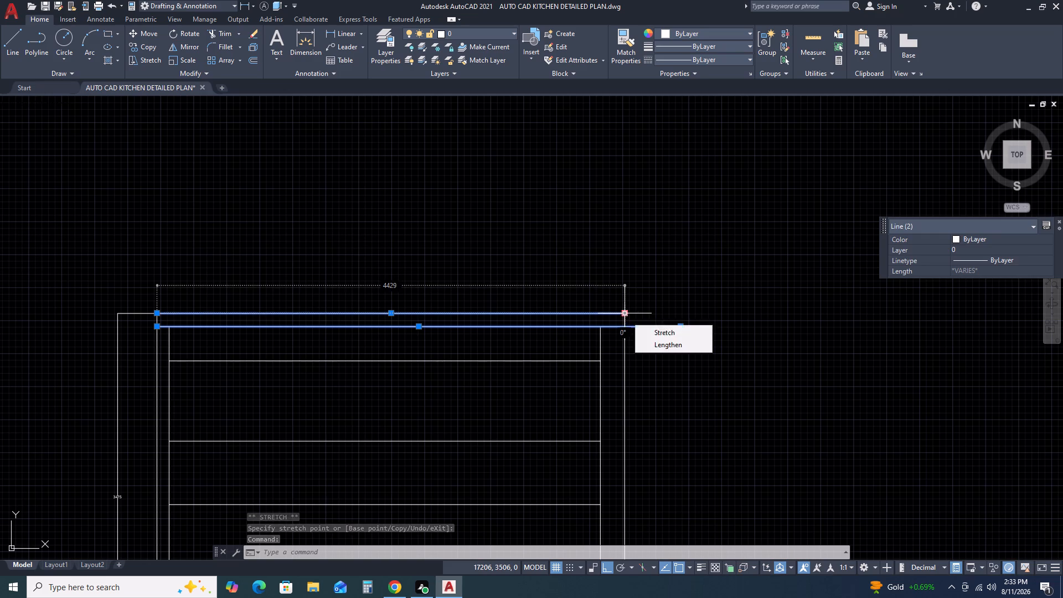
click(683, 316)
Stretch the opposite ends of the two uppermost horizontal lines about 630 units past the near end wall, towards the plan.
middle_drag(708, 379, 1012, 409)
middle_click(1015, 411)
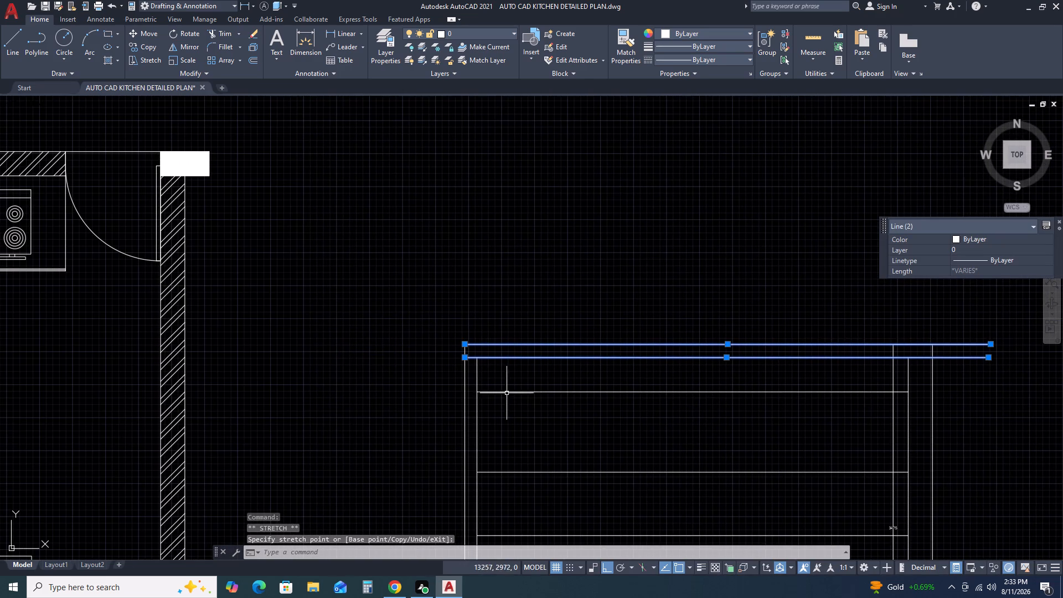
click(463, 357)
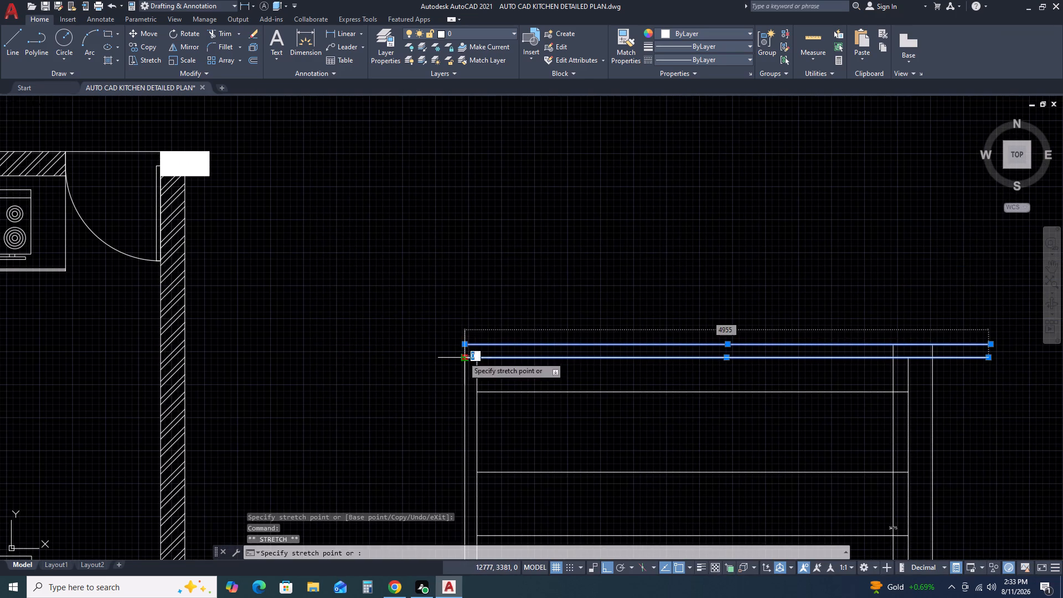
click(398, 354)
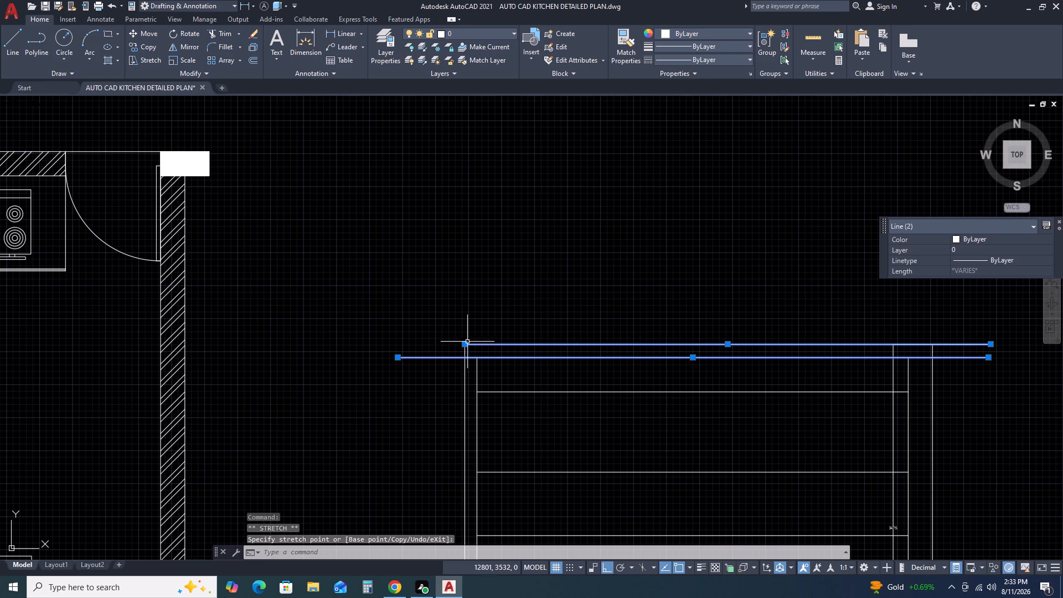
click(467, 344)
click(399, 346)
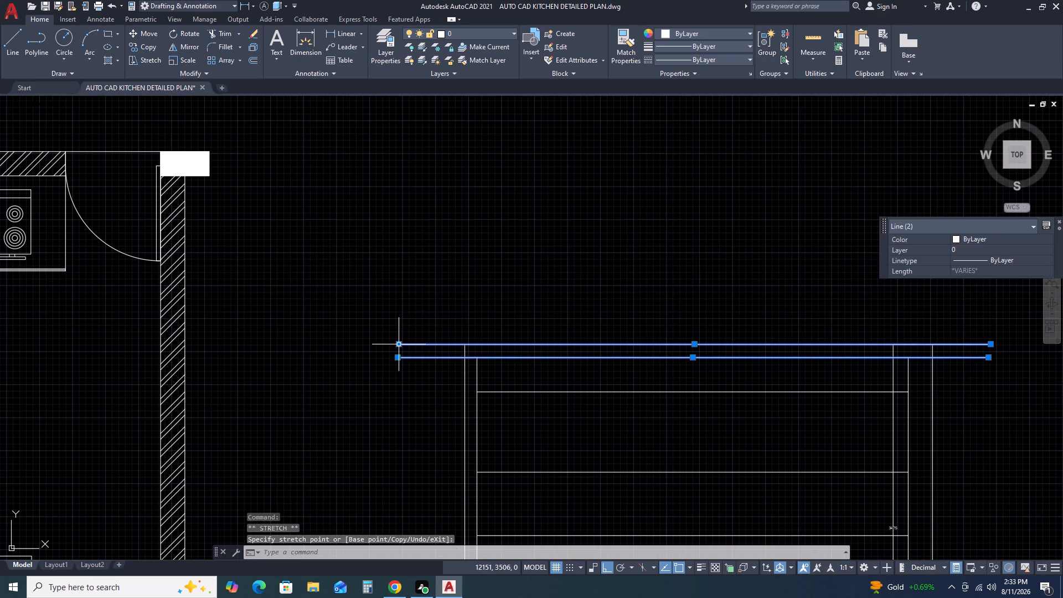
key(Escape)
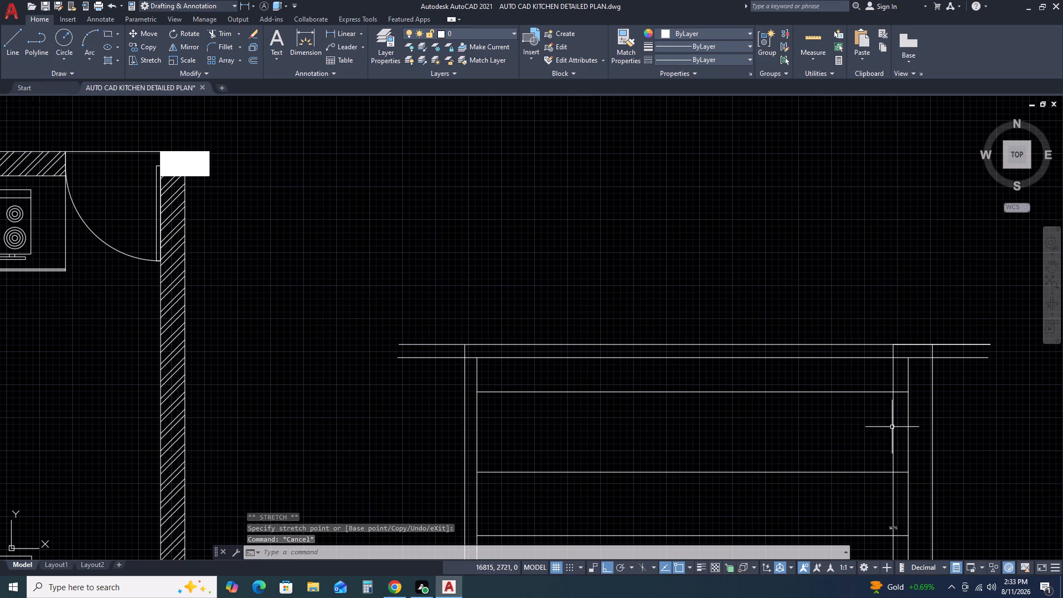
Draw a vertical line closing the top slab's far end, from its upper line down to its lower line.
text(L)
key(space)
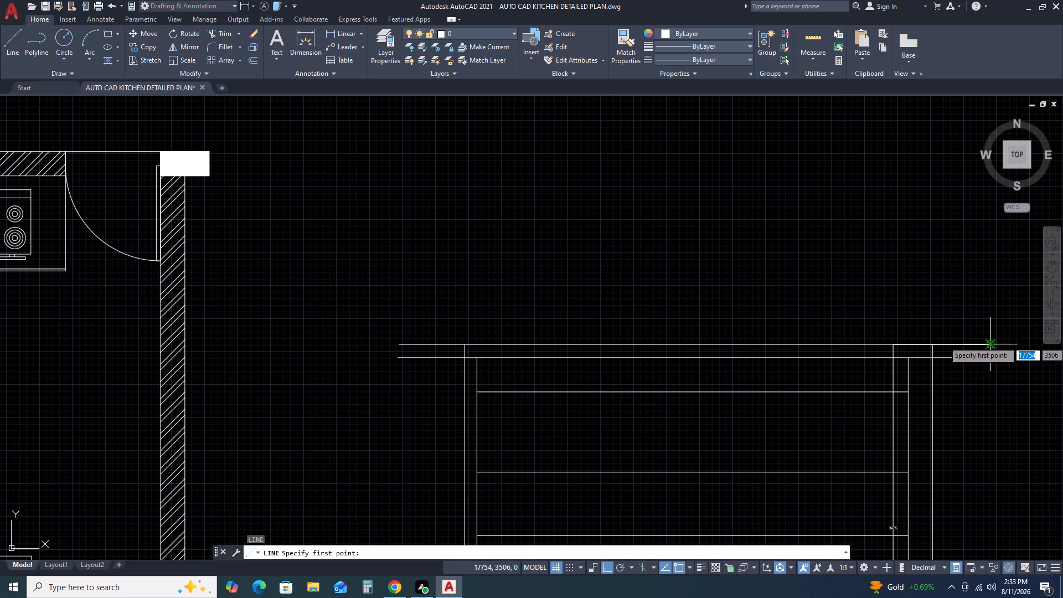
click(990, 341)
click(991, 358)
key(Escape)
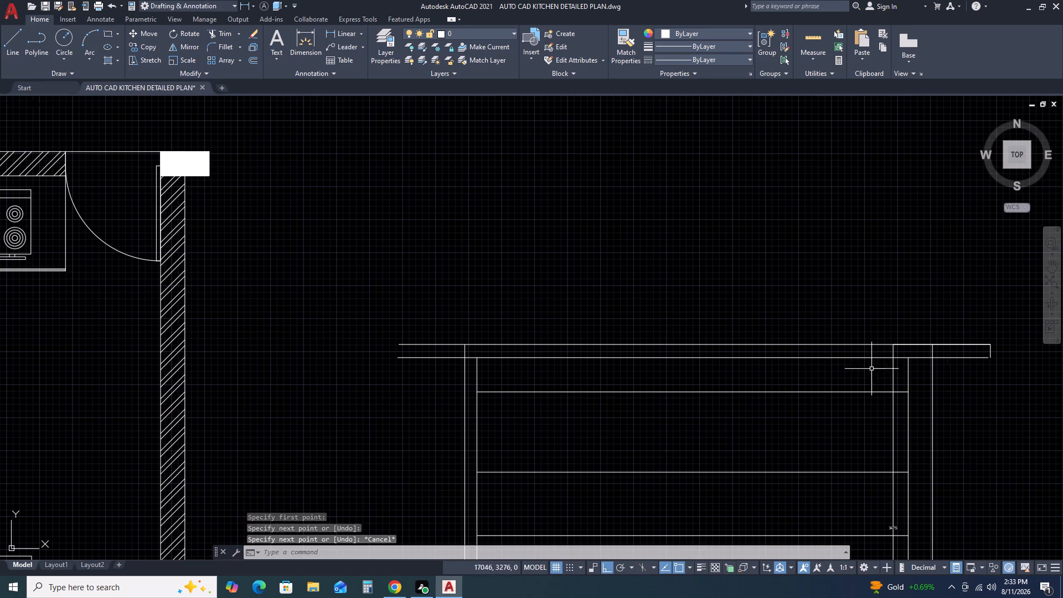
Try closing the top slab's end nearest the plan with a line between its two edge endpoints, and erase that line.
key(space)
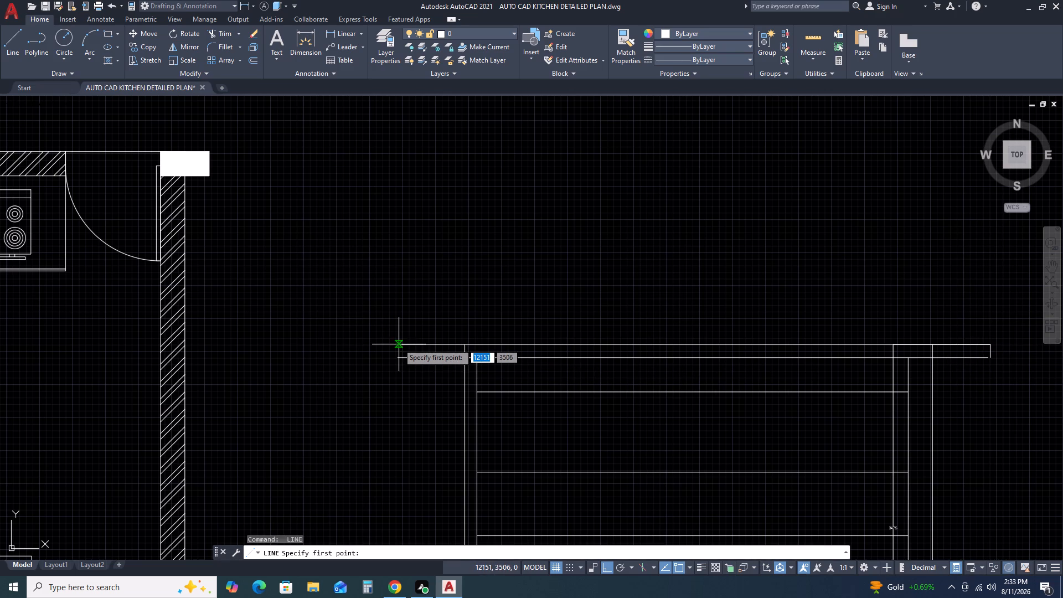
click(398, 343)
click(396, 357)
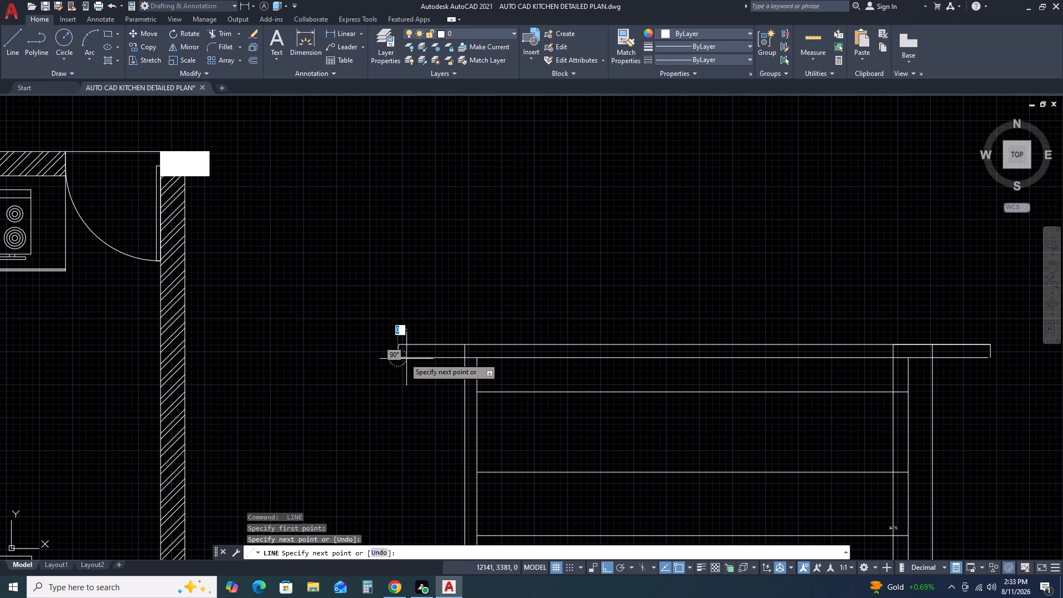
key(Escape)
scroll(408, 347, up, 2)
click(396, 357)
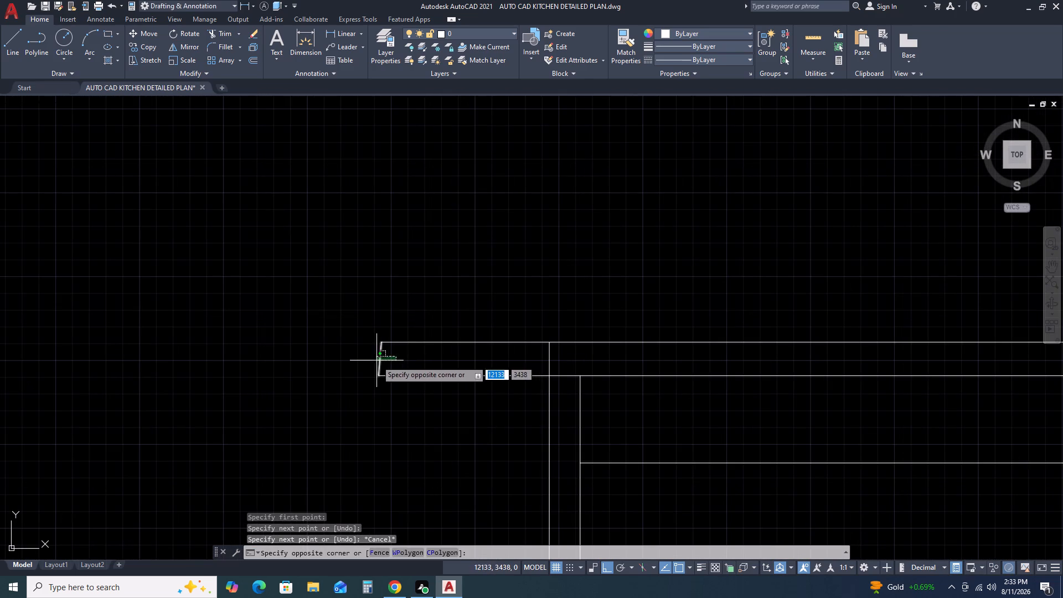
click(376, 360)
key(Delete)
Draw a vertical line from the top line's end nearest the plan down to the slab's lower line.
text(L)
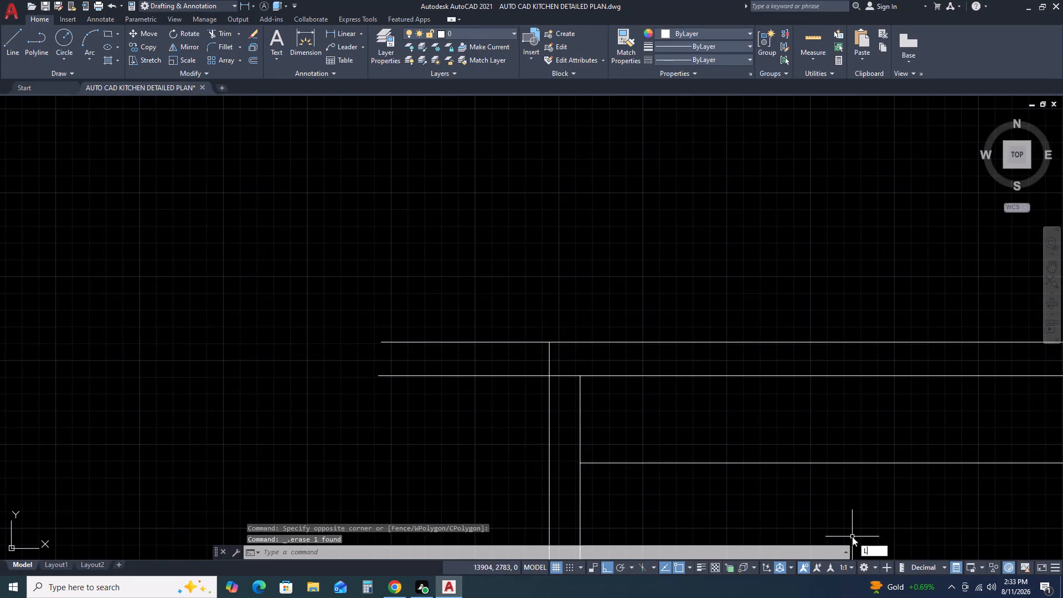
key(space)
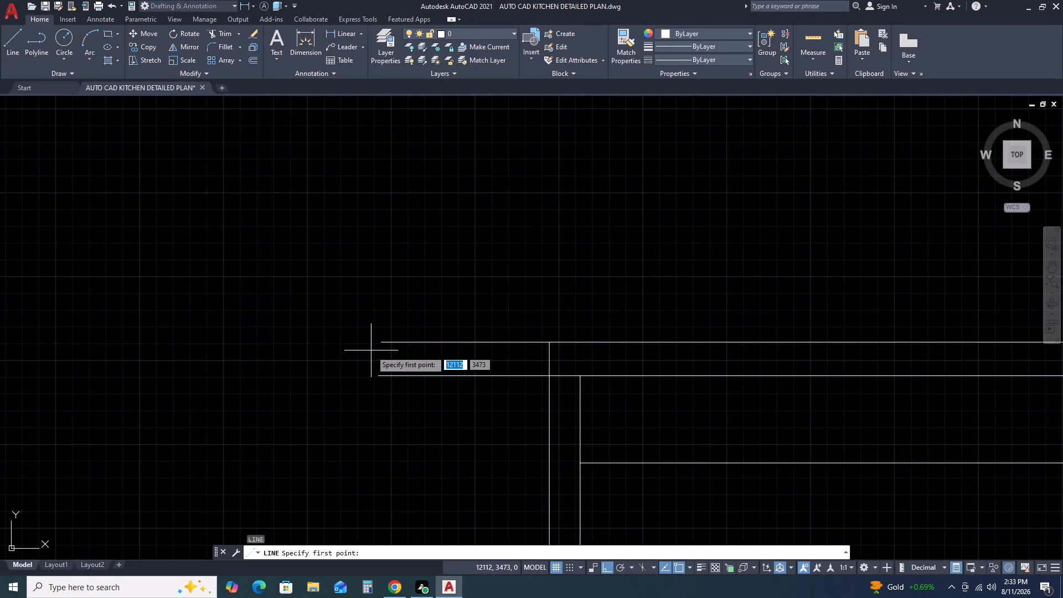
click(380, 343)
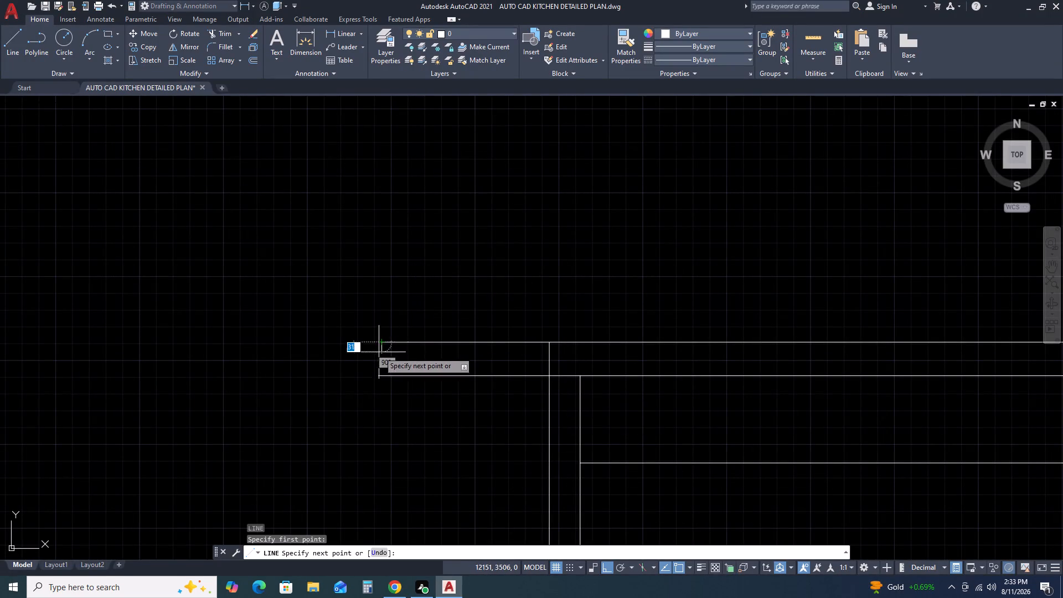
click(379, 374)
key(Escape)
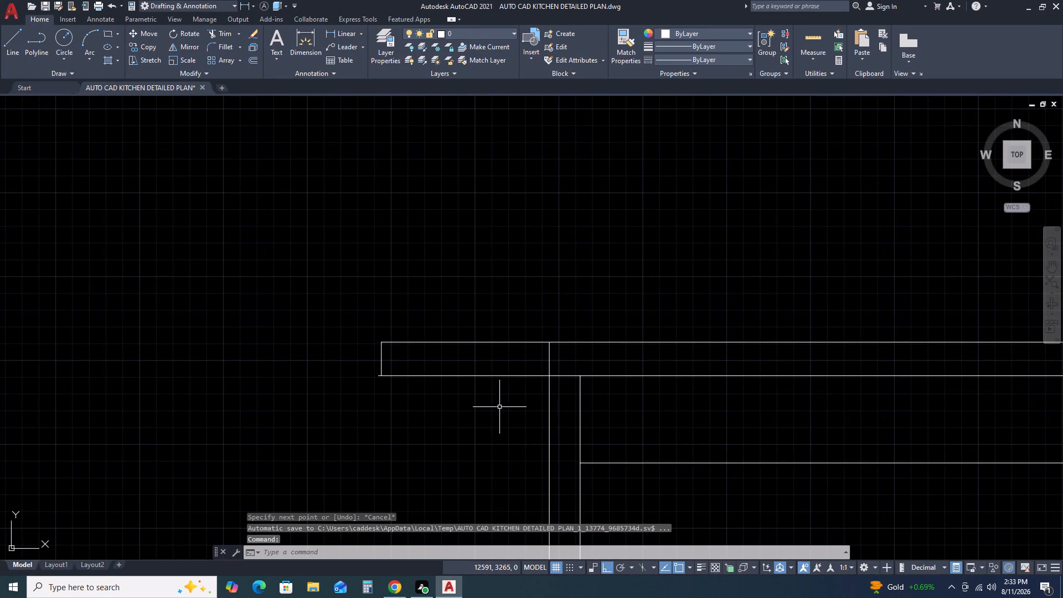
Trim the near end wall's outer face line inside the slab and the lower slab line's stub beyond the closing line.
text(TR)
key(space)
click(565, 365)
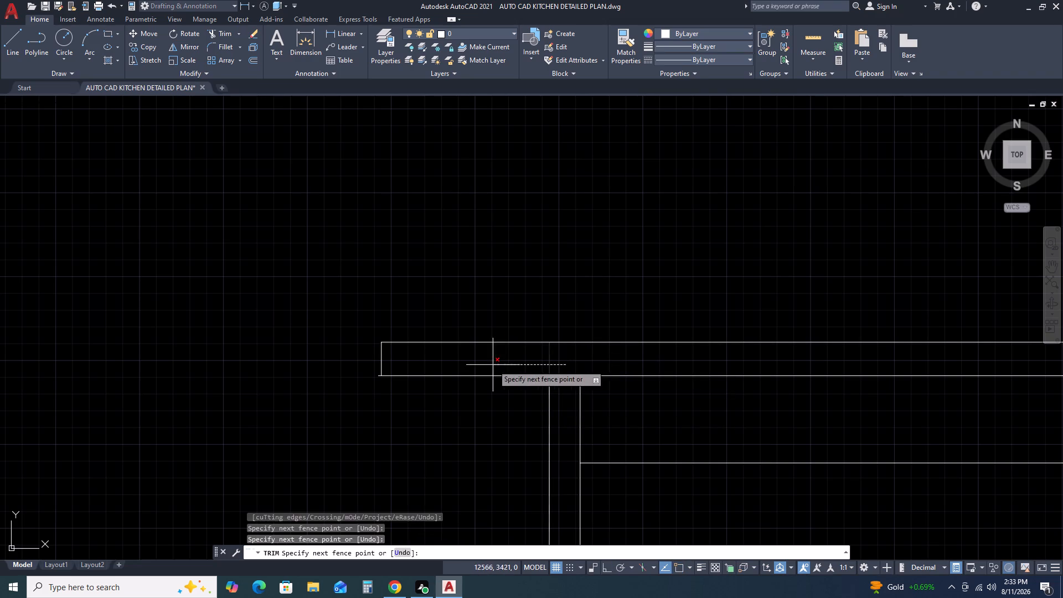
click(493, 365)
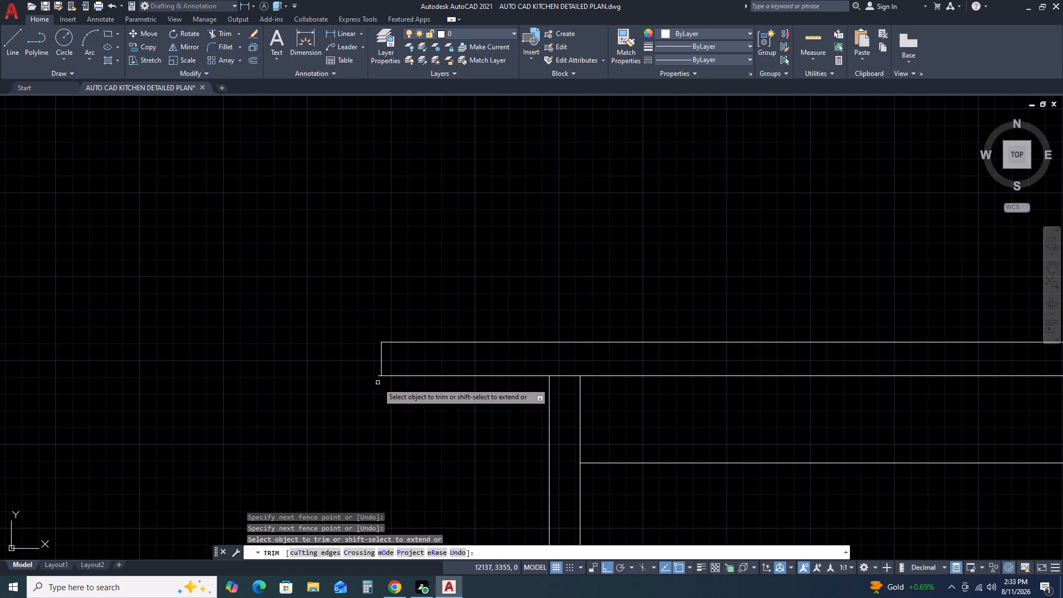
scroll(379, 382, up, 4)
click(369, 340)
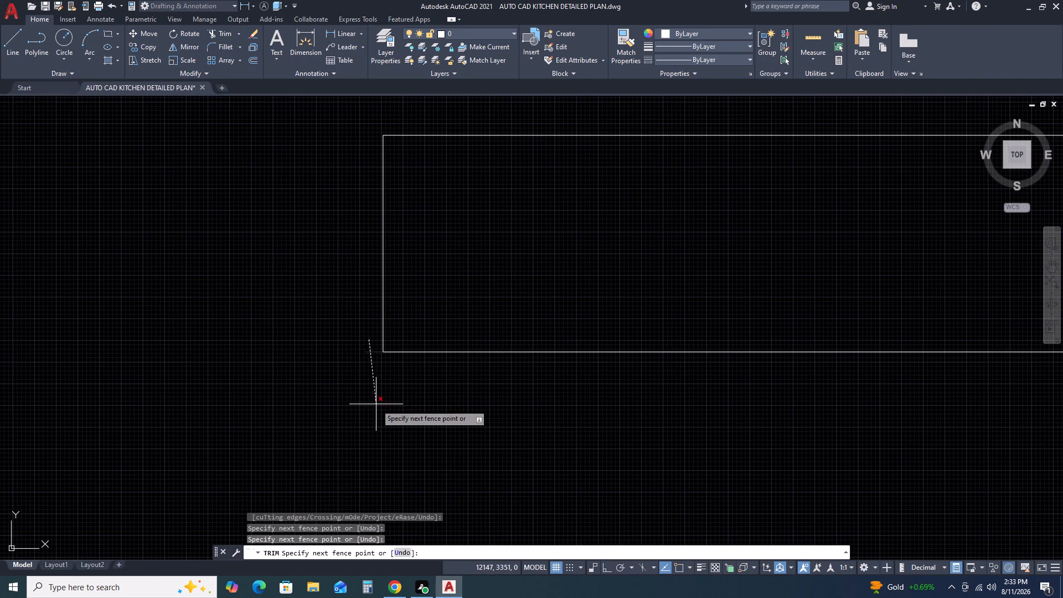
click(376, 404)
Trim the far end wall's outer face line where it runs through the top slab.
scroll(406, 451, down, 4)
scroll(637, 436, down, 2)
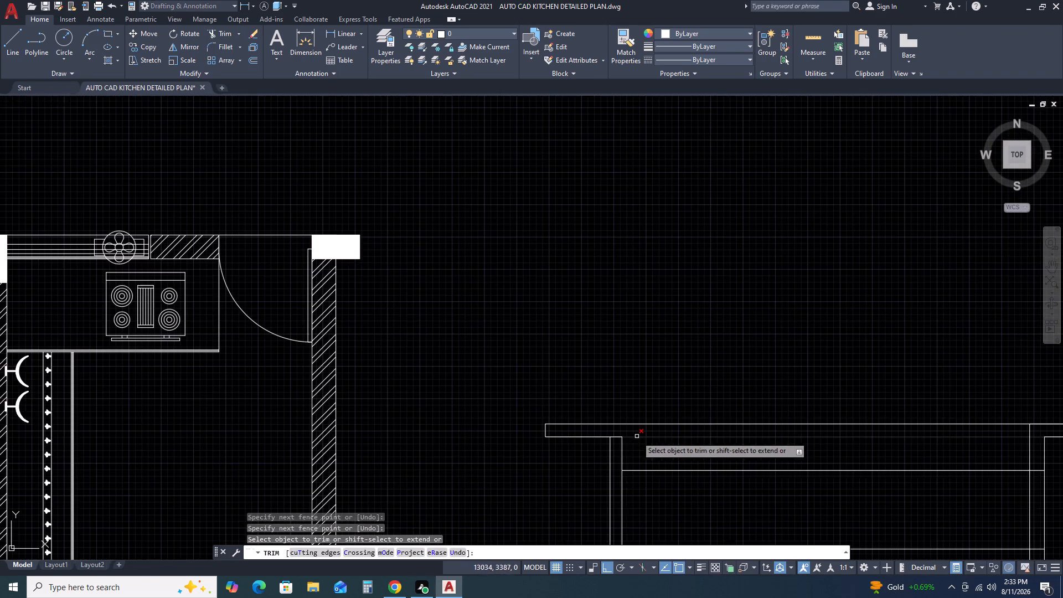
middle_drag(818, 451, 548, 406)
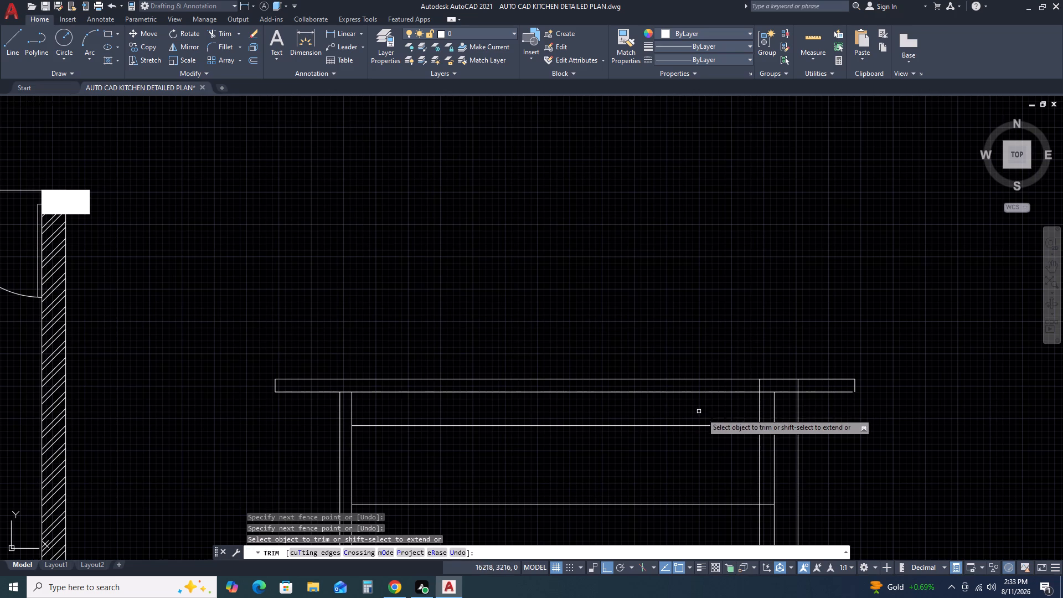
scroll(847, 392, up, 1)
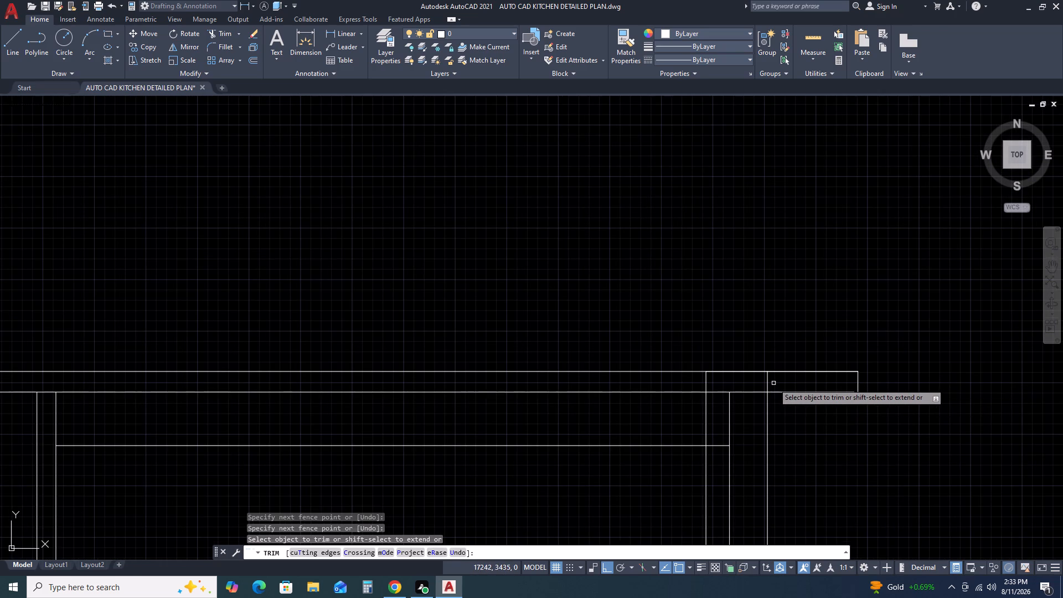
click(775, 383)
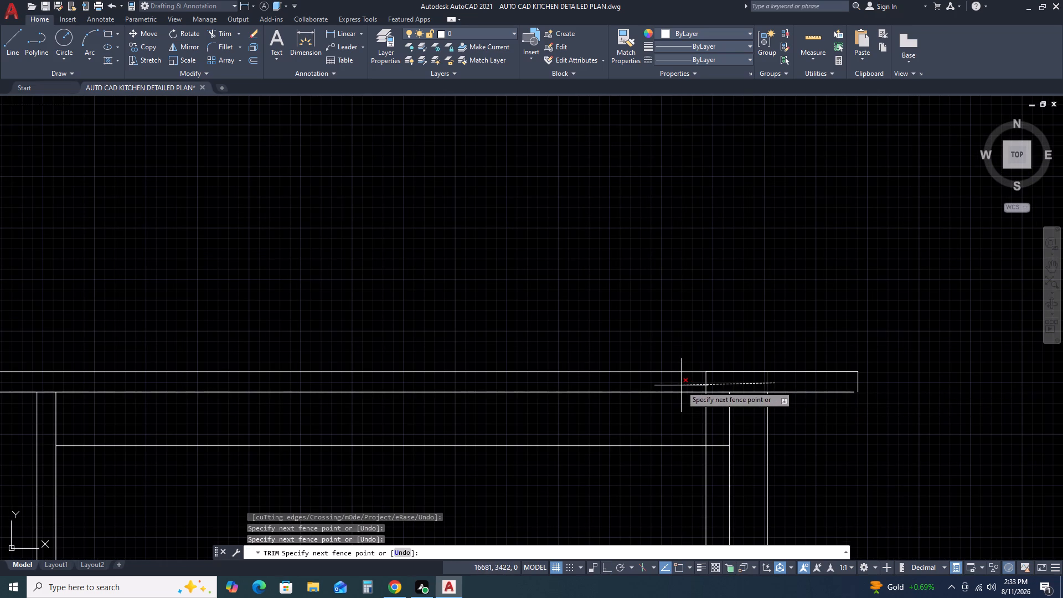
click(681, 385)
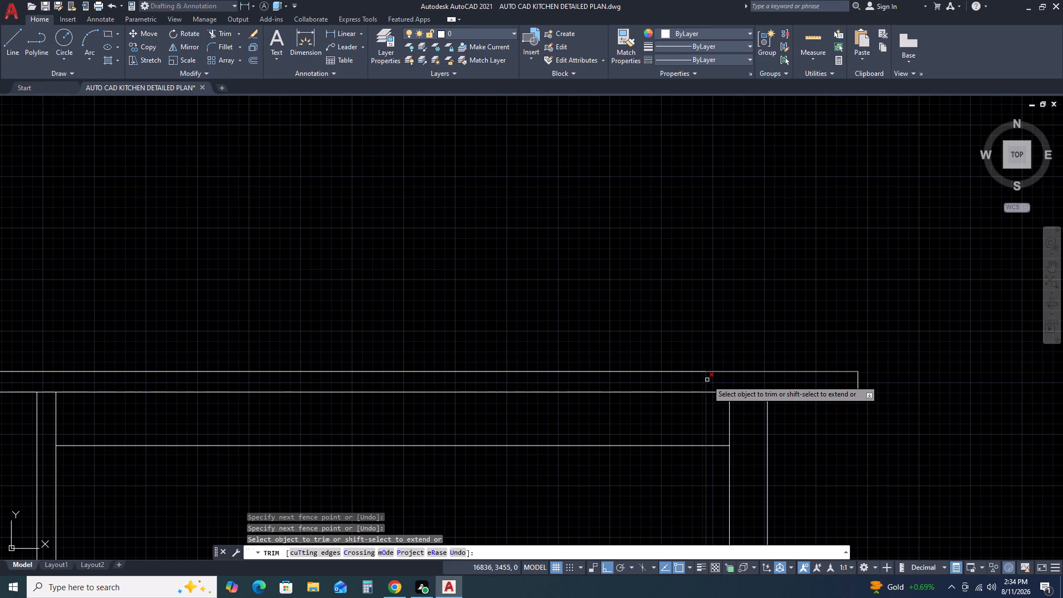
Remove the leftover vertical dimension beside the far end wall's inner face with Trim.
scroll(777, 378, down, 4)
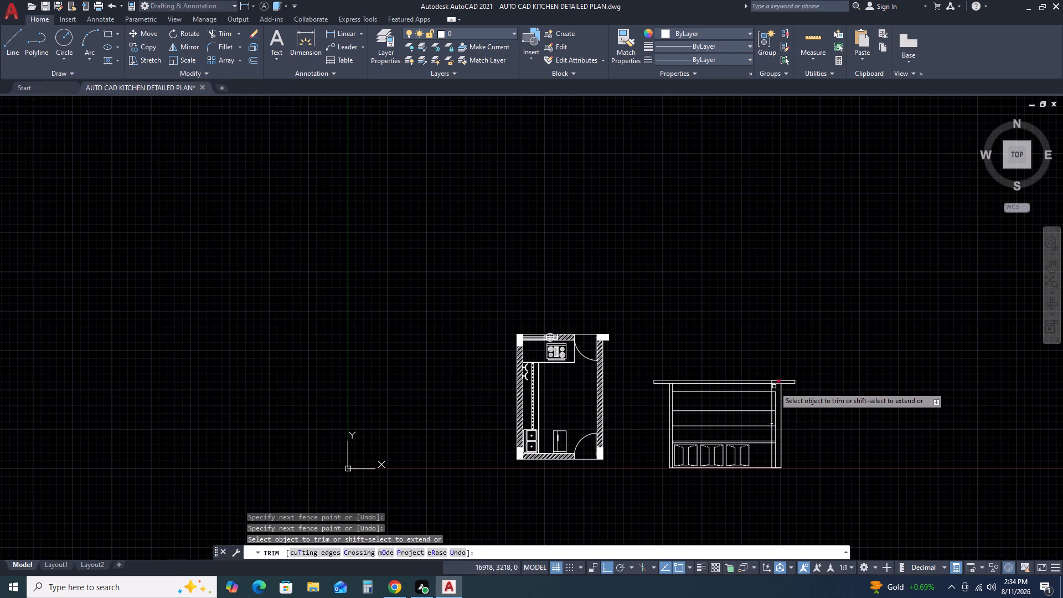
scroll(775, 384, up, 2)
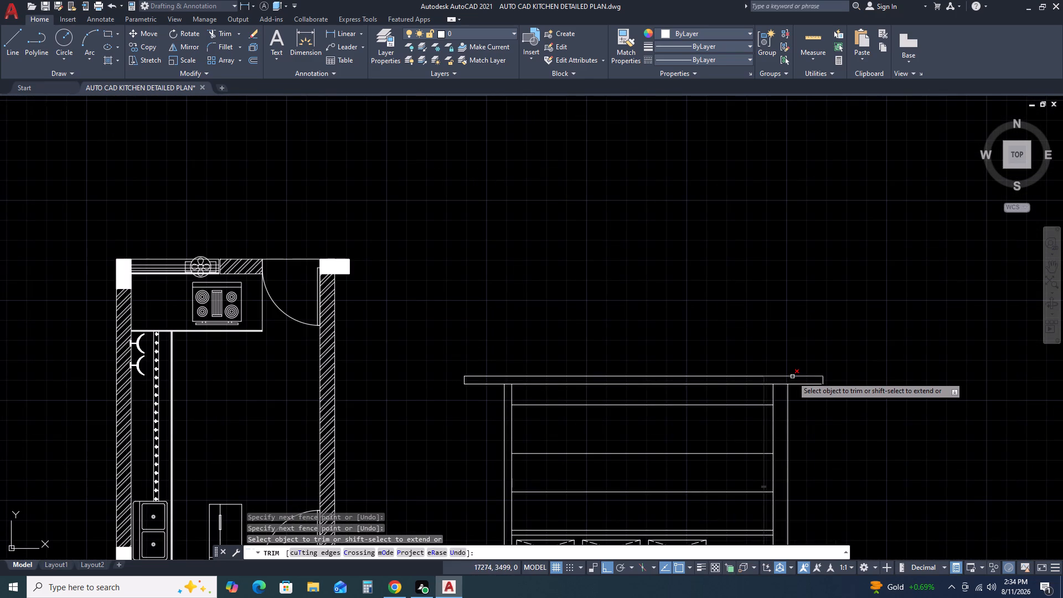
click(793, 377)
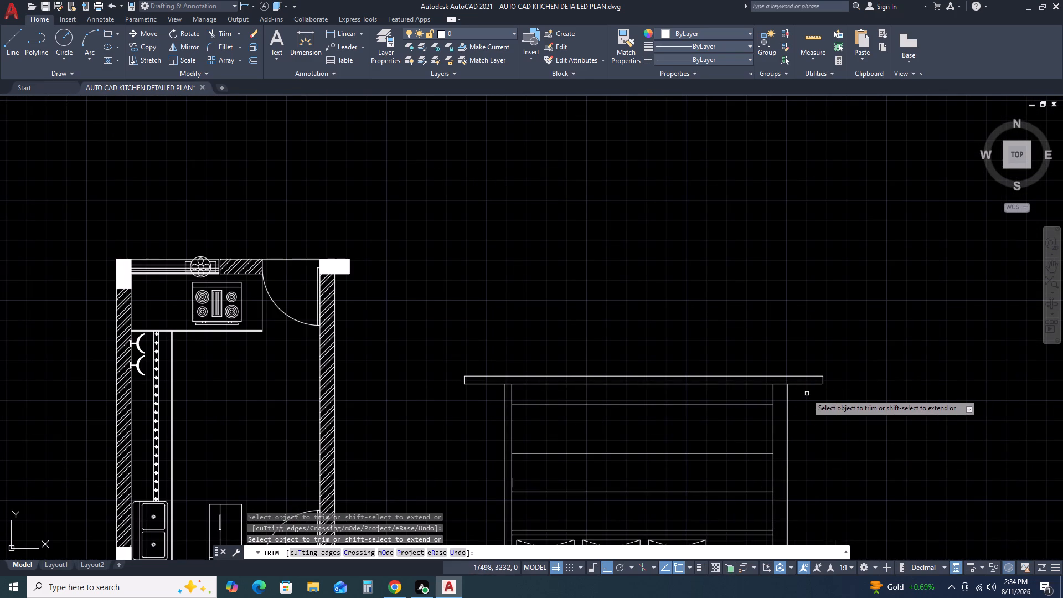
Extend the slab's lower line to meet the closing line at the far end.
shift+scroll(817, 391, up, 2)
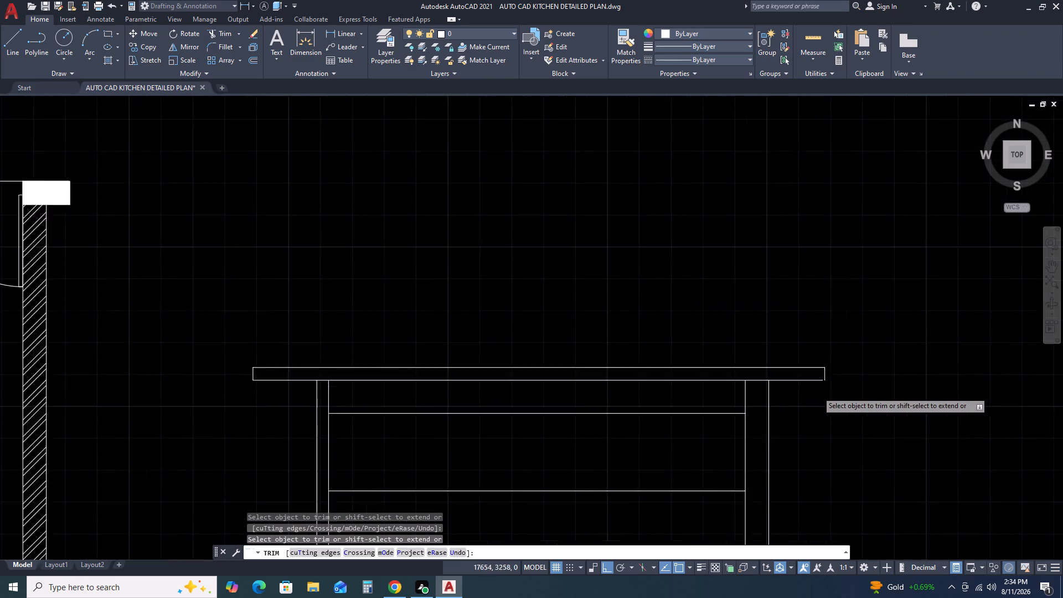
shift+scroll(817, 391, up, 1)
shift+click(818, 362)
shift+click(813, 370)
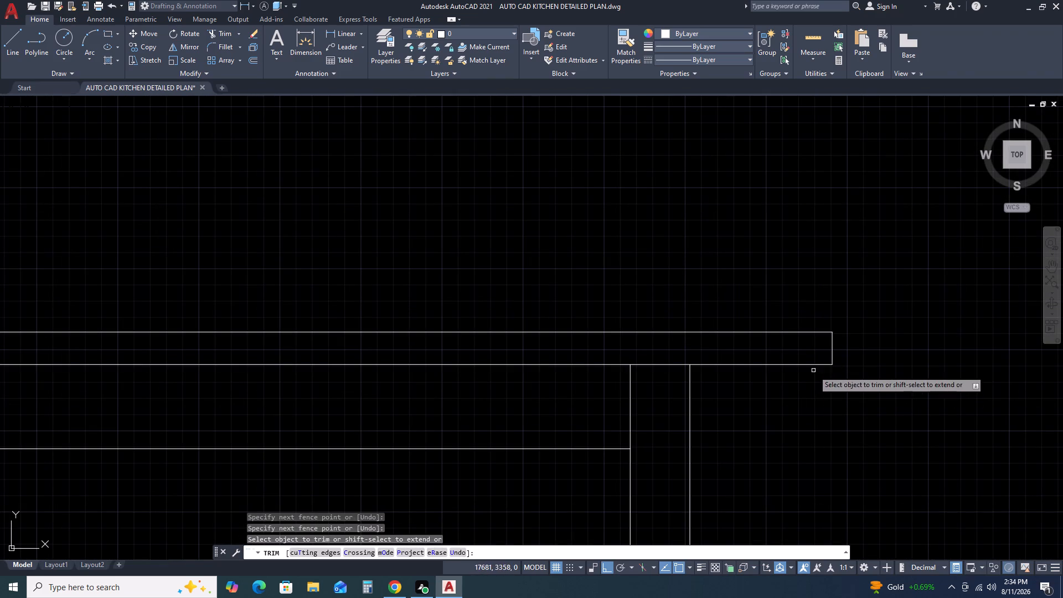
Trim the slab's lower line between the two faces of the far end wall.
scroll(645, 368, down, 2)
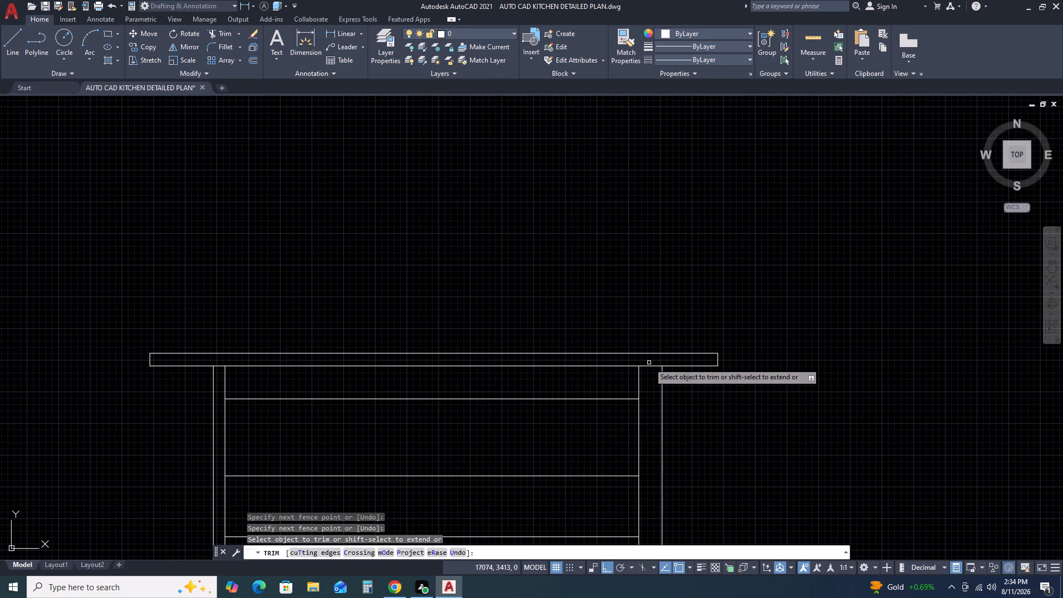
click(649, 363)
click(652, 387)
key(Escape)
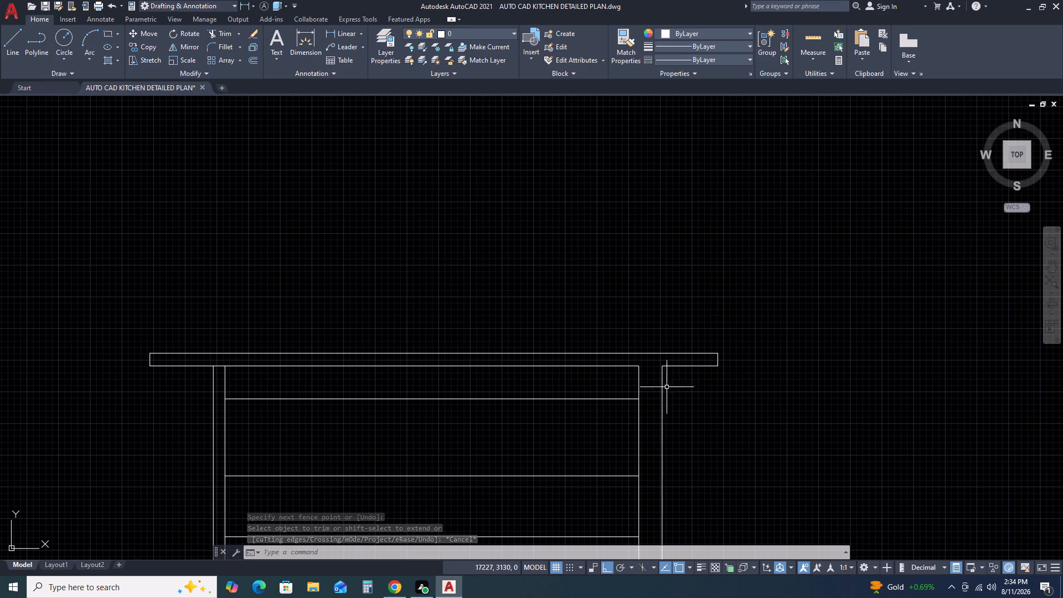
Extend the first horizontal line below the slab across the far end wall to its outer face.
text(EX)
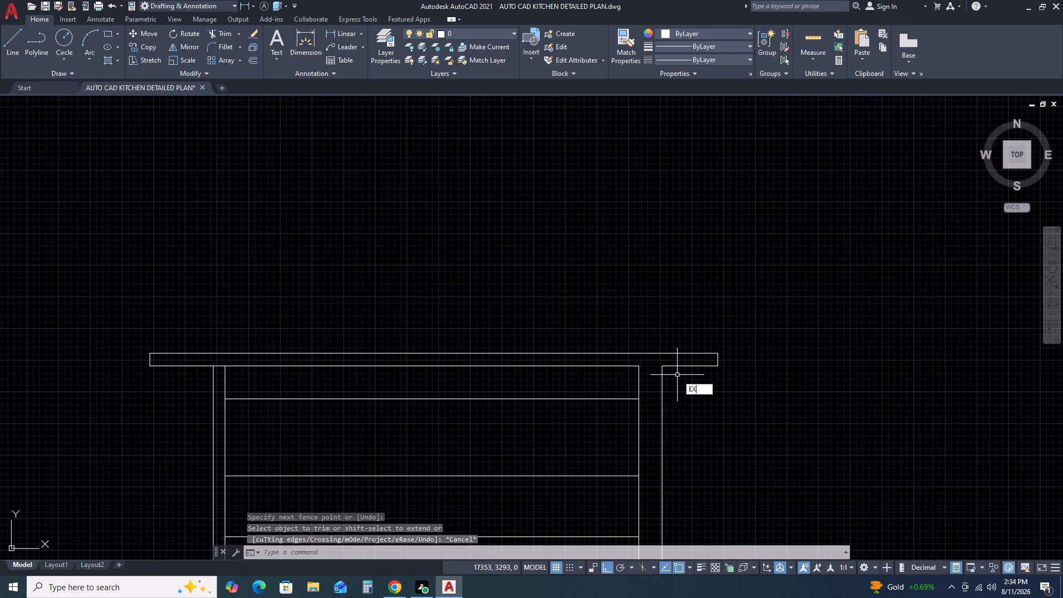
key(space)
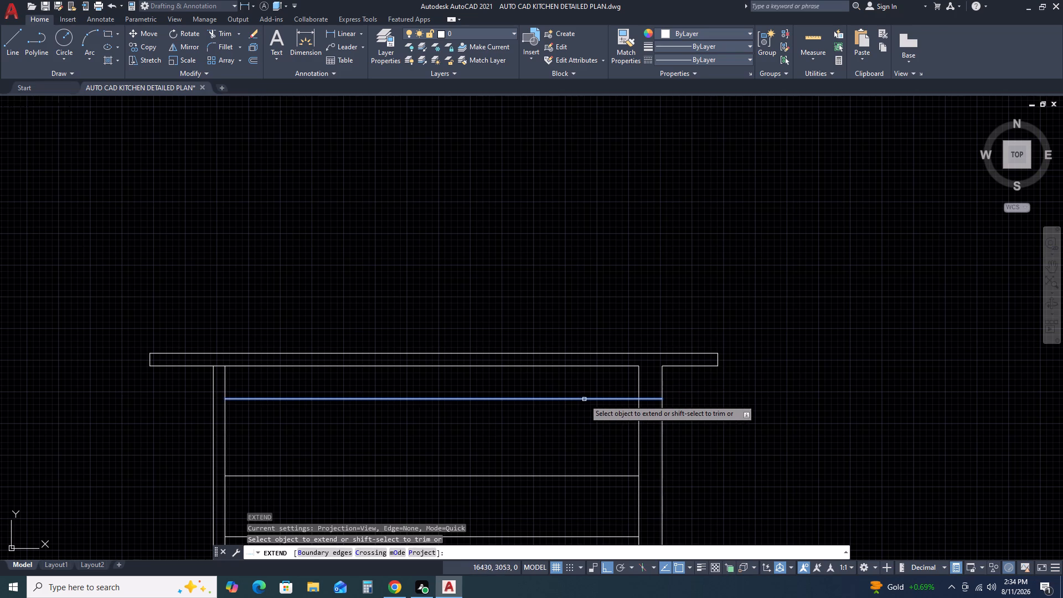
click(589, 399)
key(Escape)
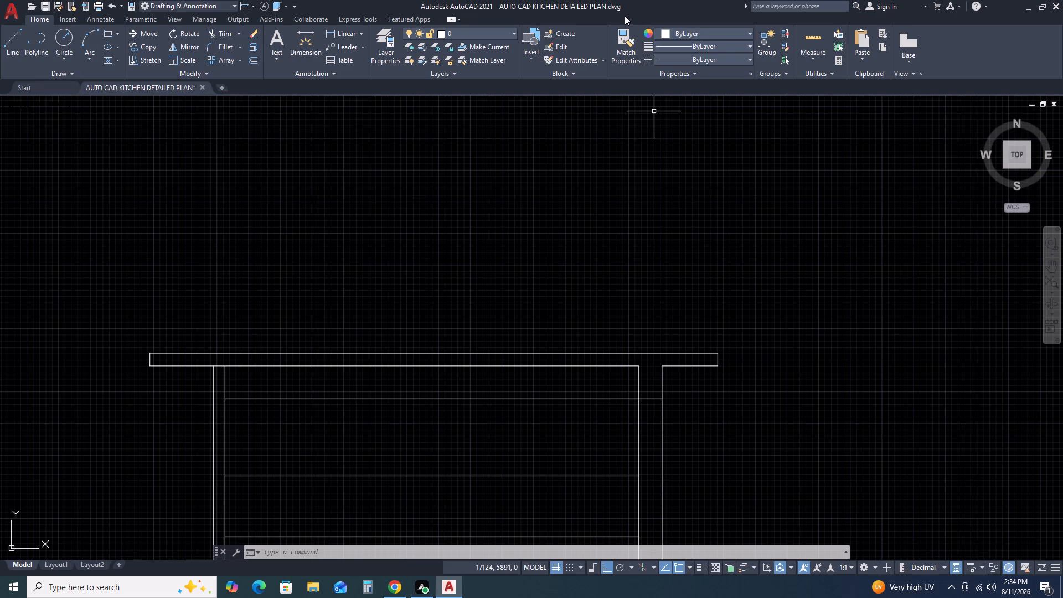
Hatch the top slab and the adjoining beam at the far end wall with the AR-CONC pattern at scale 7.
text(H)
key(space)
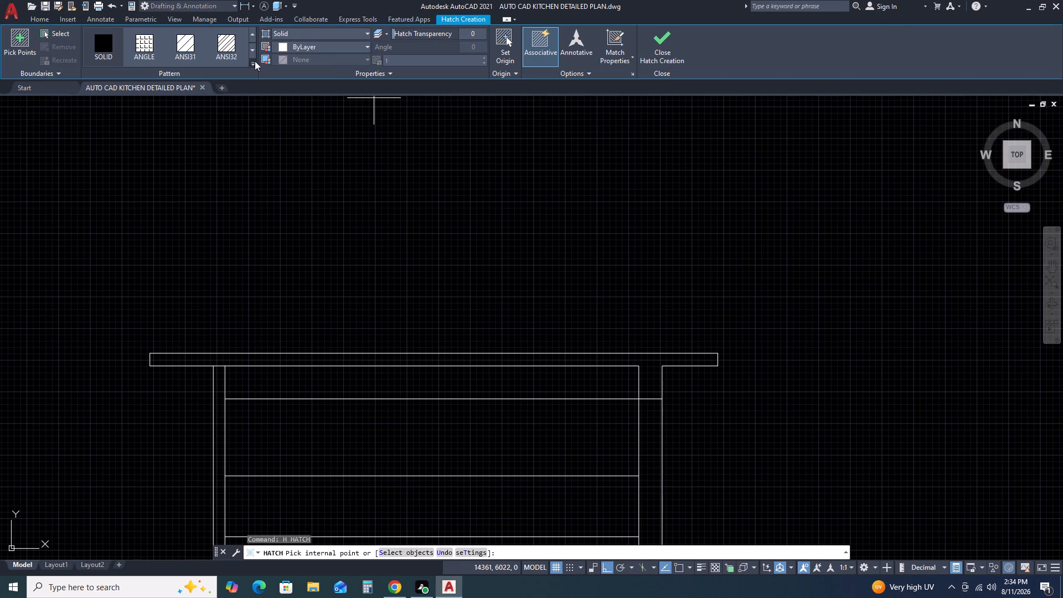
click(254, 63)
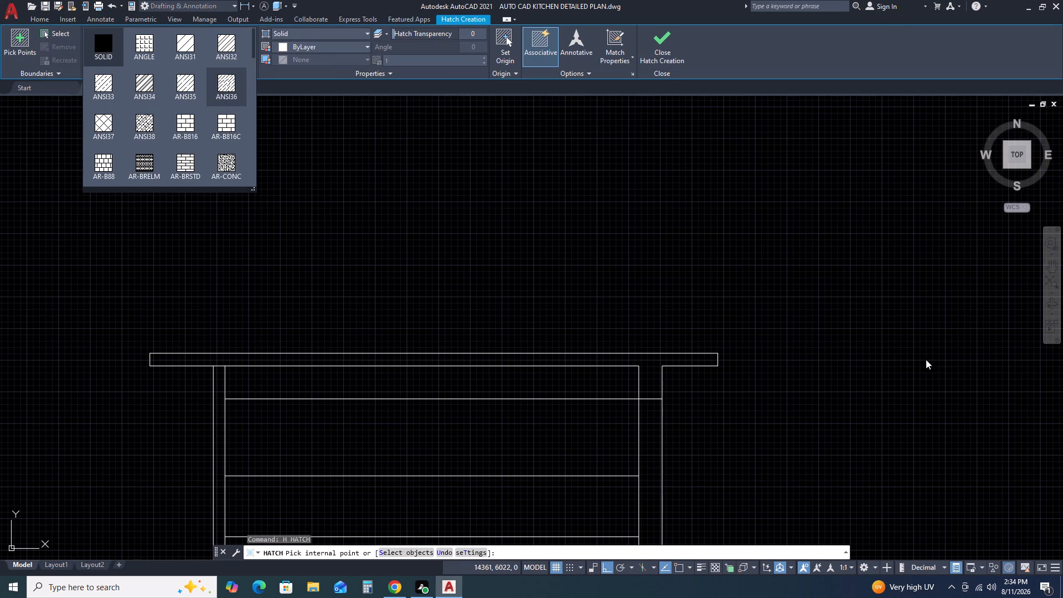
click(220, 165)
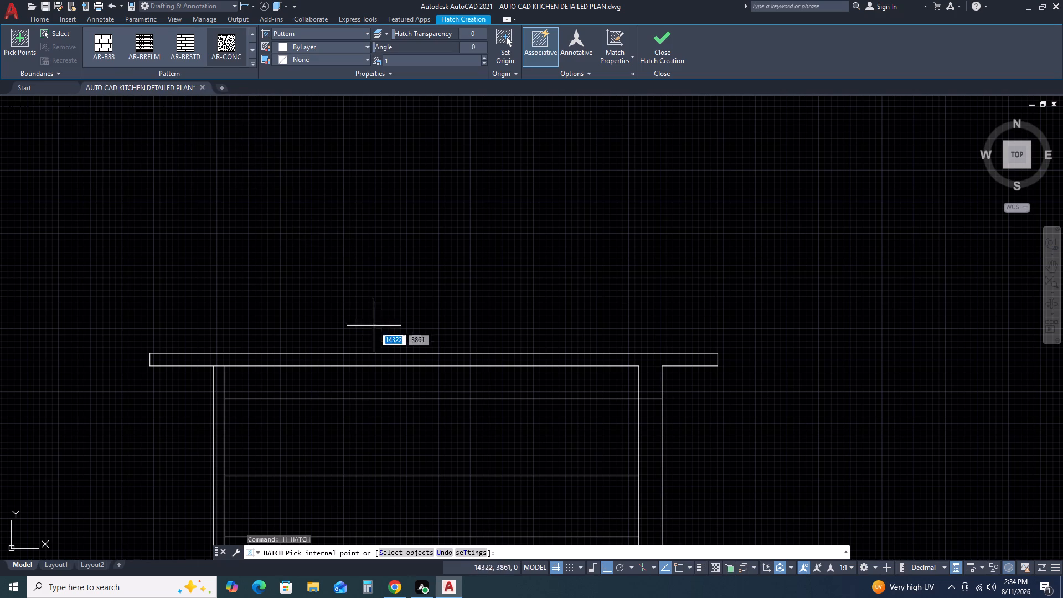
click(386, 360)
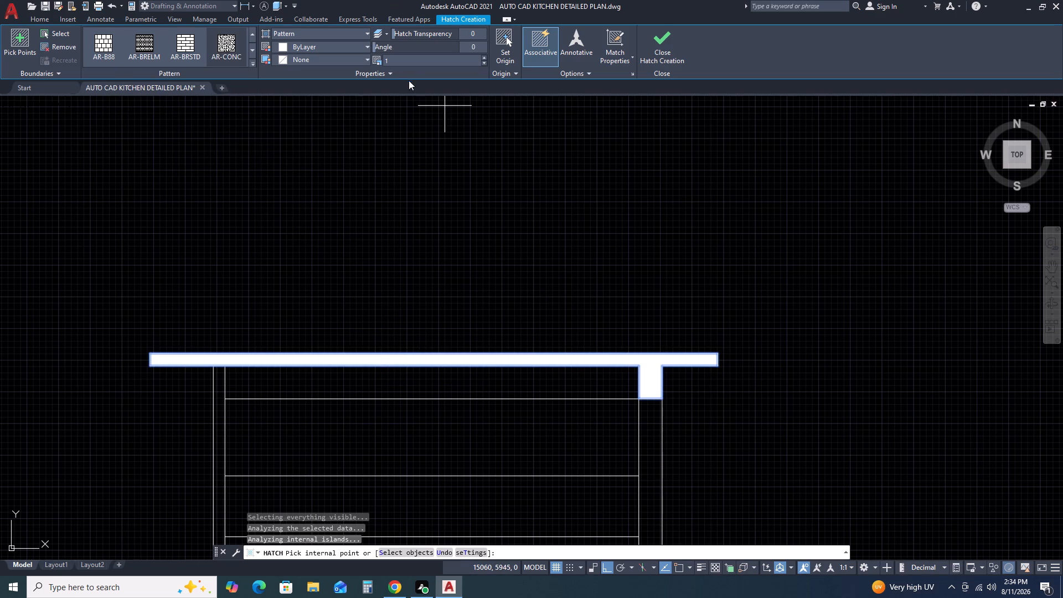
scroll(395, 58, up, 18)
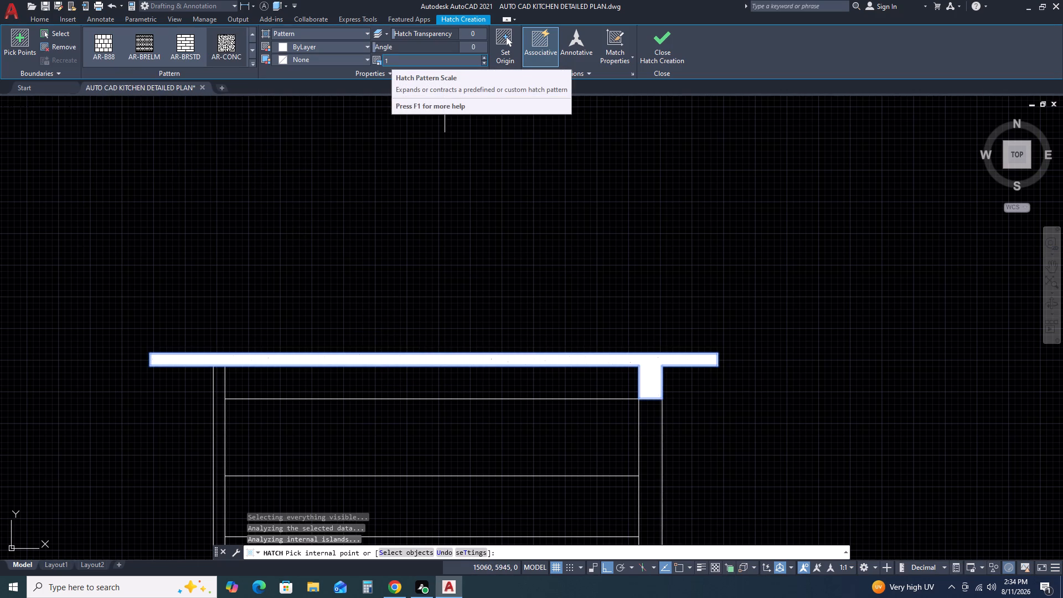
scroll(386, 60, up, 20)
scroll(386, 60, up, 4)
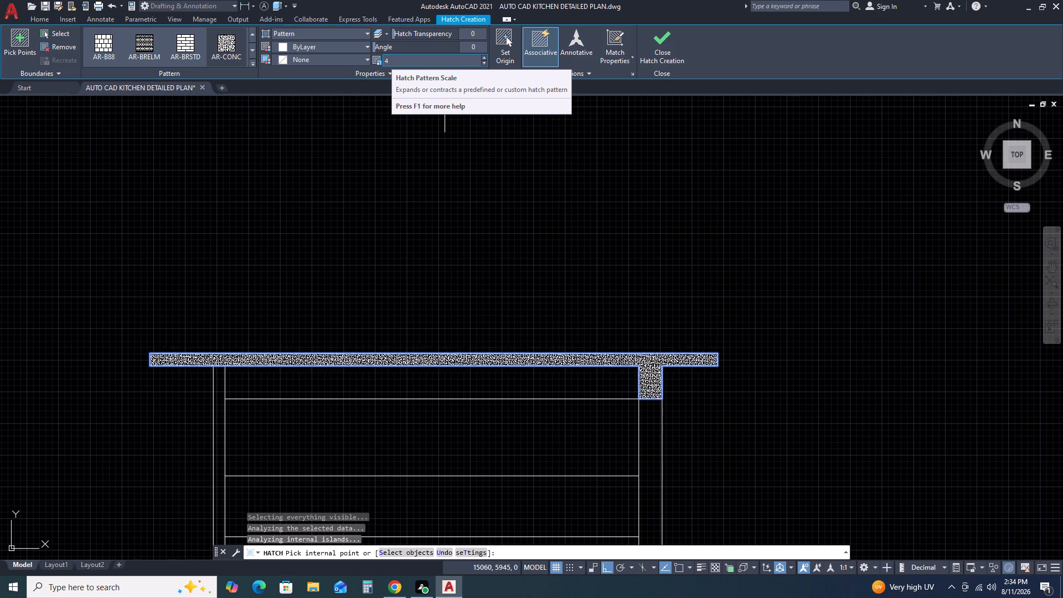
scroll(387, 59, up, 20)
scroll(387, 59, up, 4)
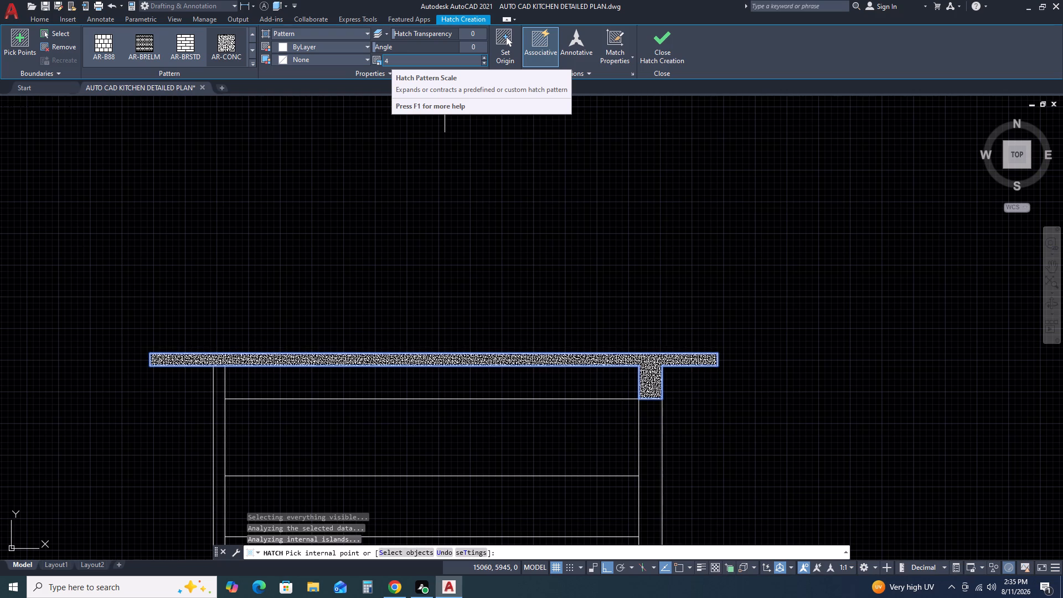
scroll(390, 59, up, 20)
scroll(390, 59, up, 3)
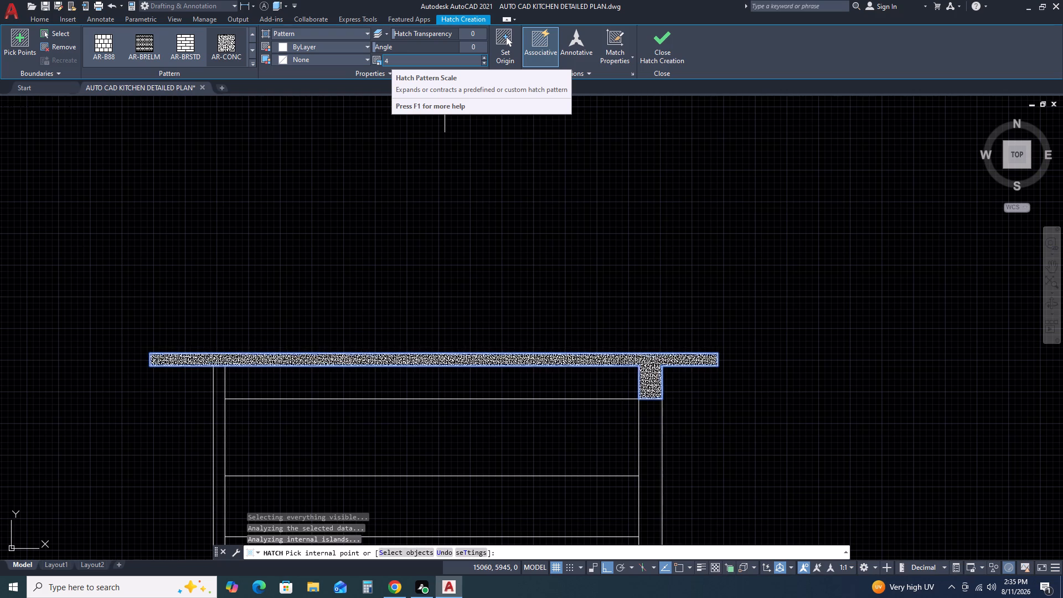
scroll(390, 59, up, 18)
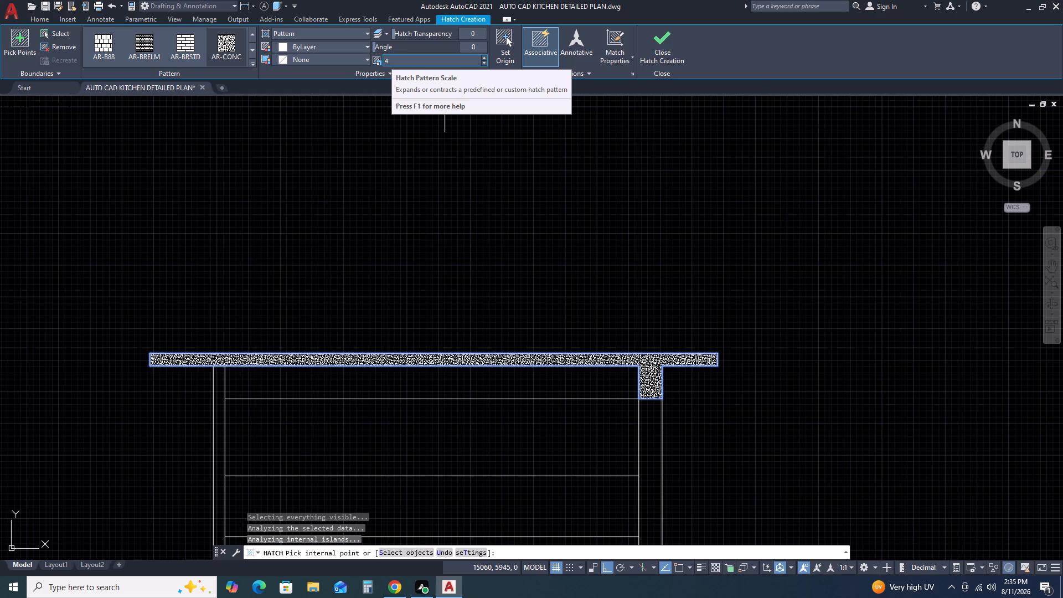
scroll(386, 62, up, 20)
scroll(389, 66, up, 5)
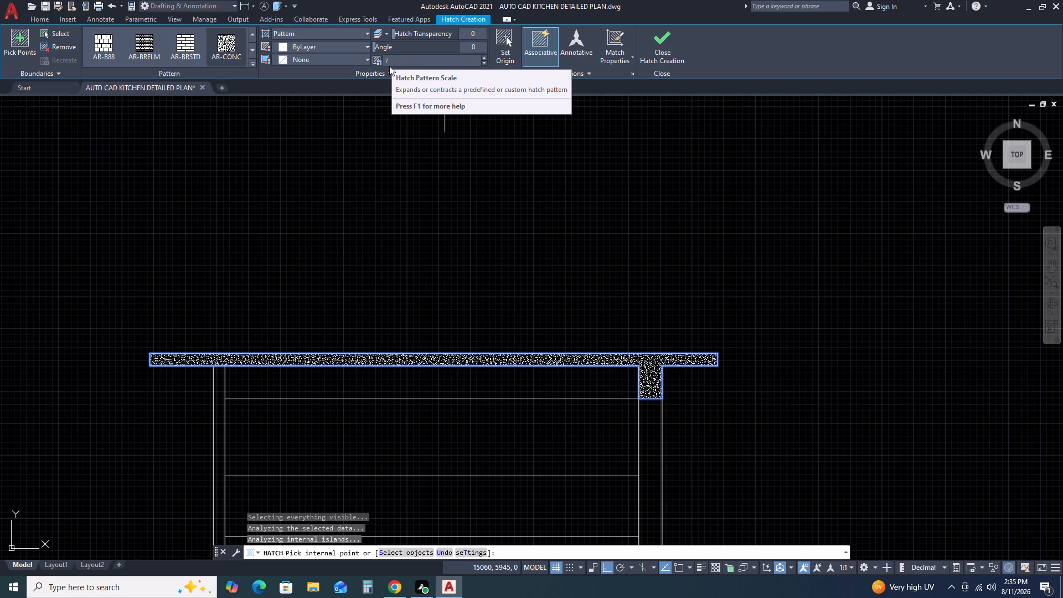
scroll(392, 61, up, 13)
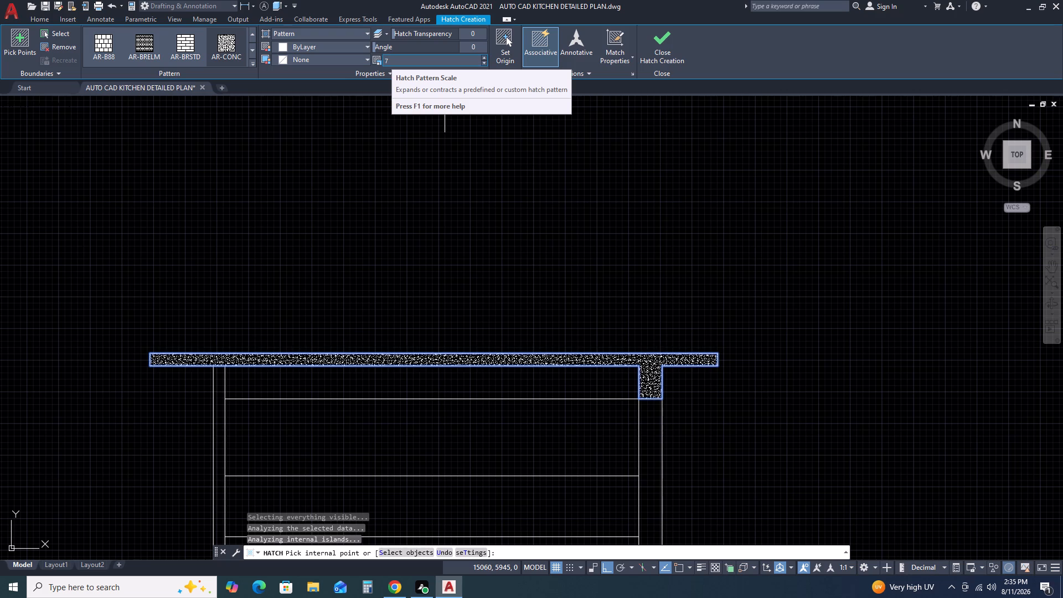
scroll(392, 61, up, 20)
click(427, 154)
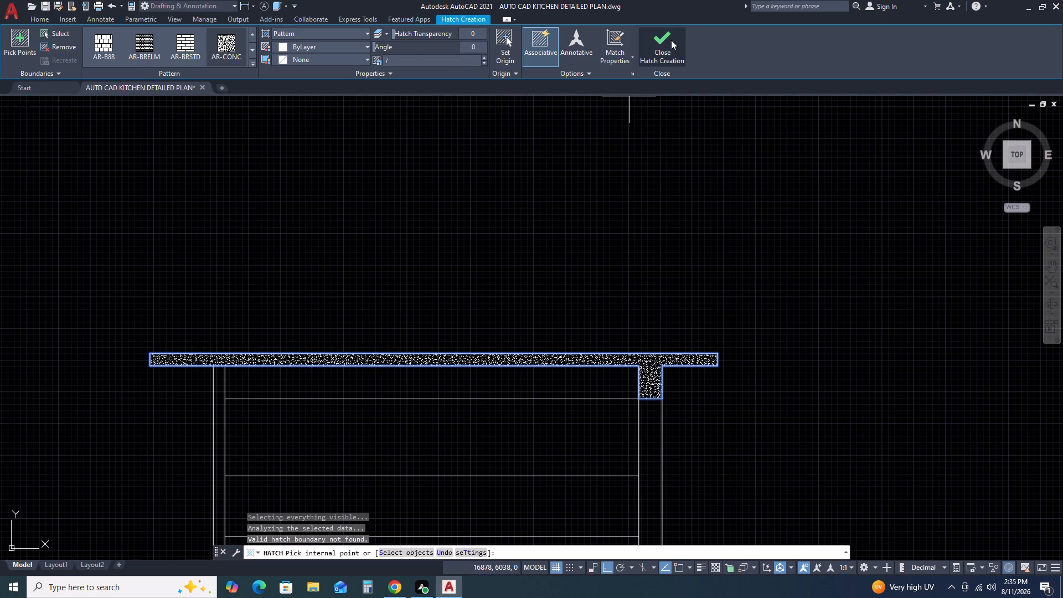
click(671, 40)
key(Escape)
Hatch both end walls of the elevation with the ANSI32 pattern at scale 7.
scroll(623, 249, down, 2)
middle_drag(683, 334, 680, 245)
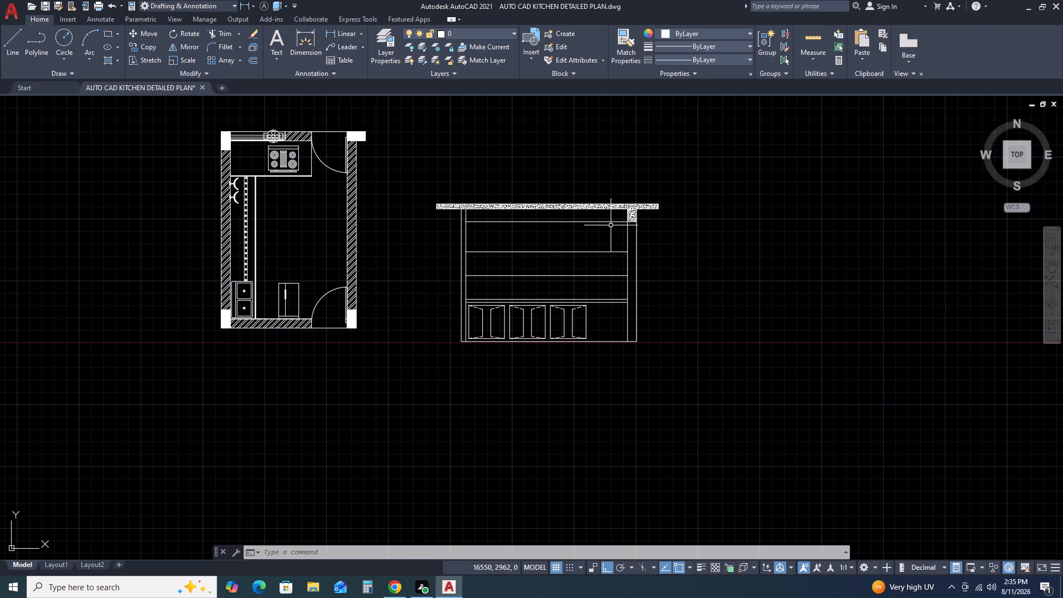
text(H)
key(space)
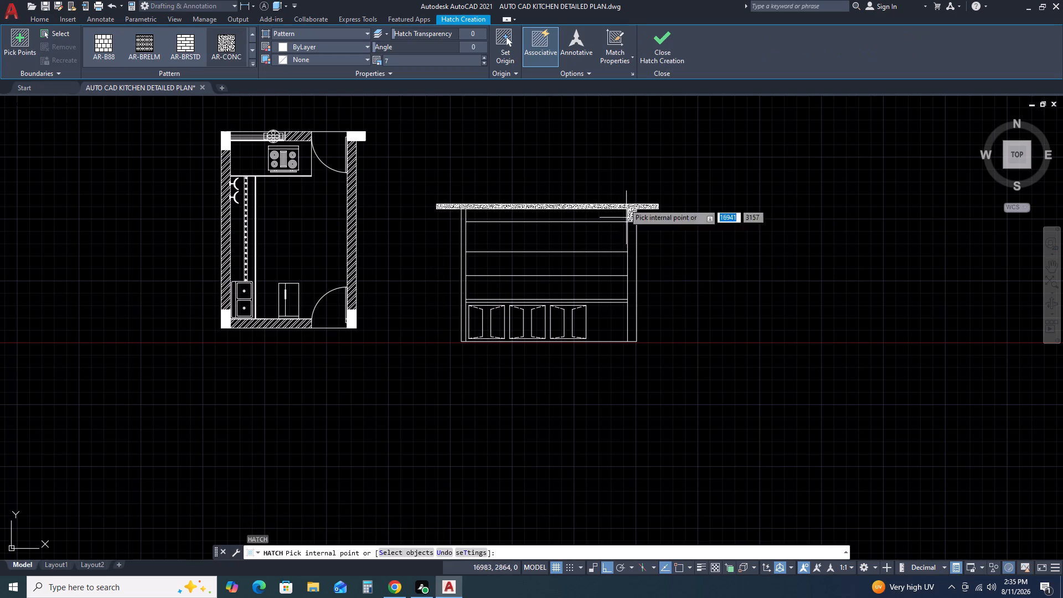
click(254, 63)
scroll(156, 102, up, 5)
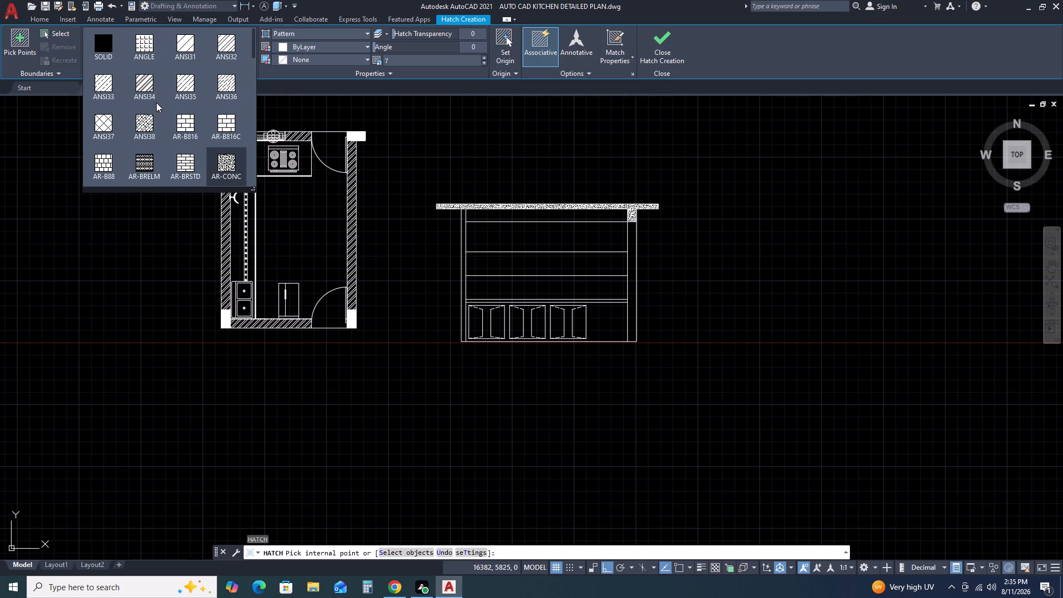
click(230, 40)
scroll(470, 275, up, 2)
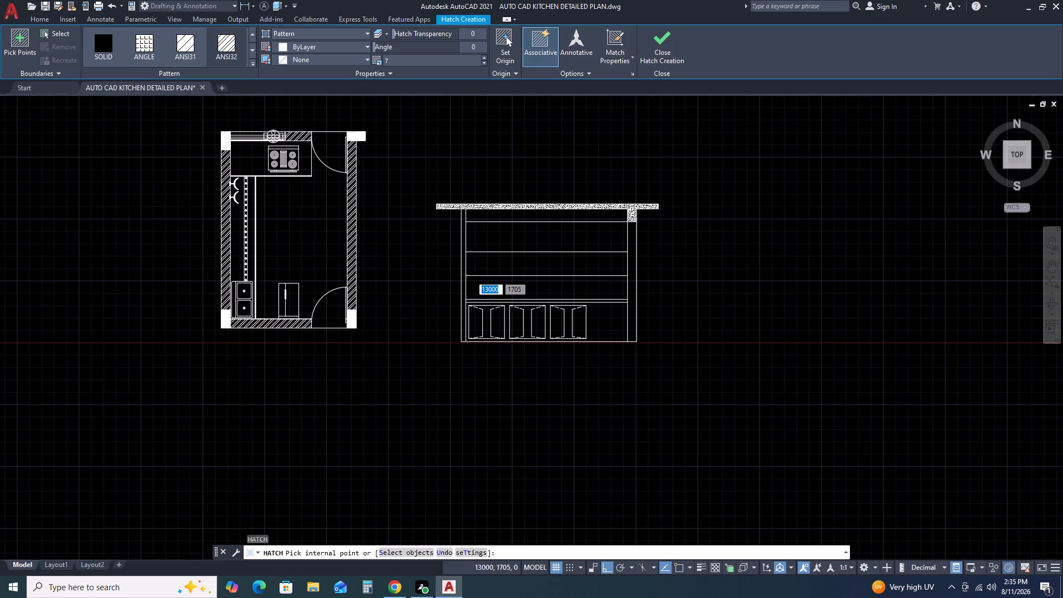
scroll(470, 275, up, 2)
click(417, 248)
scroll(669, 233, down, 5)
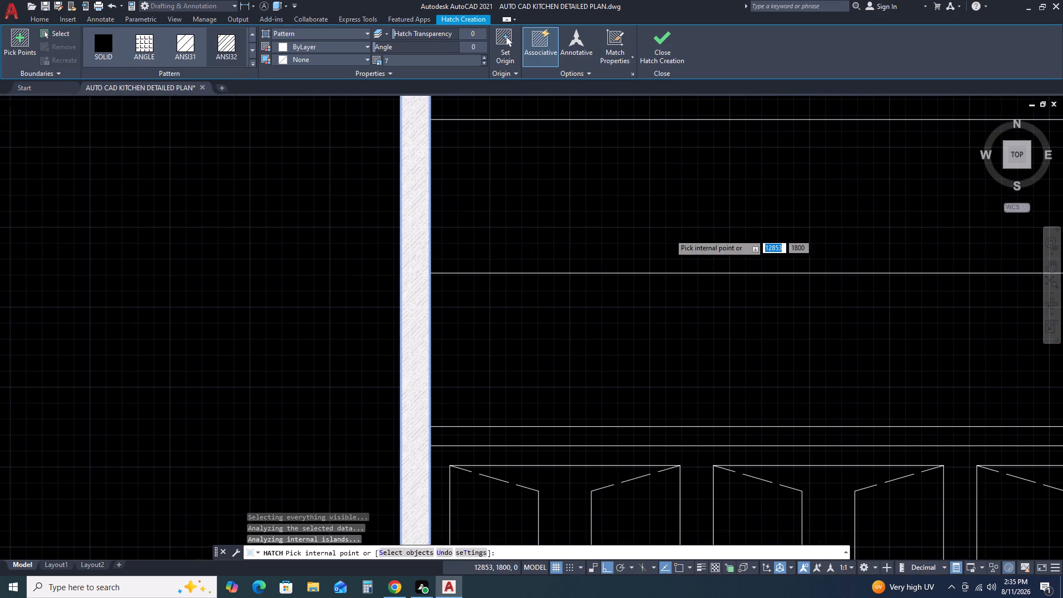
scroll(672, 238, down, 1)
click(876, 245)
key(Escape)
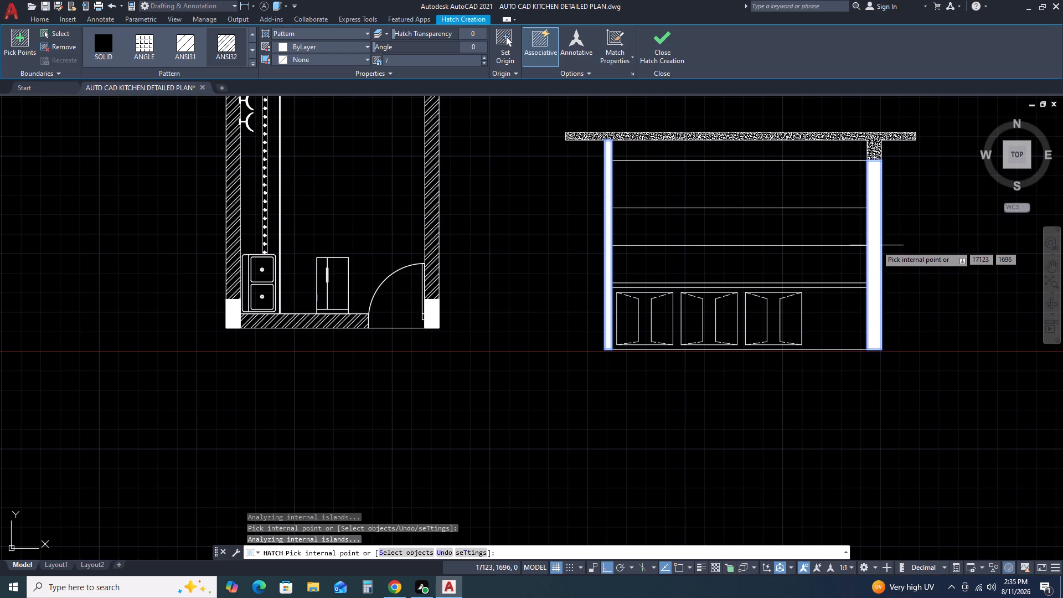
Match the hatch properties of both elevation end walls to the plan's diagonal wall hatch.
key(m)
text(A)
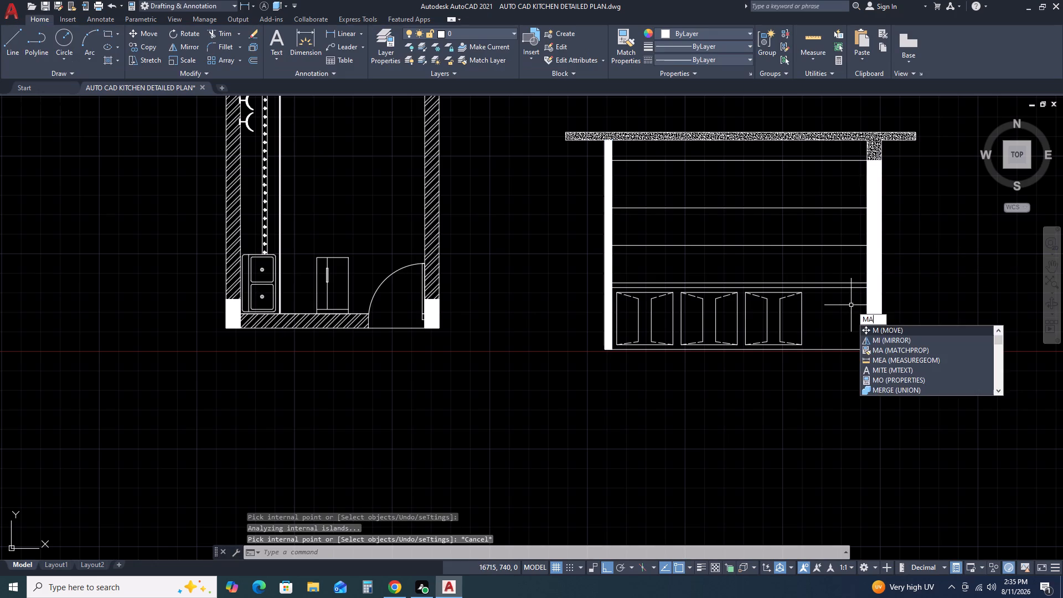
key(space)
click(431, 249)
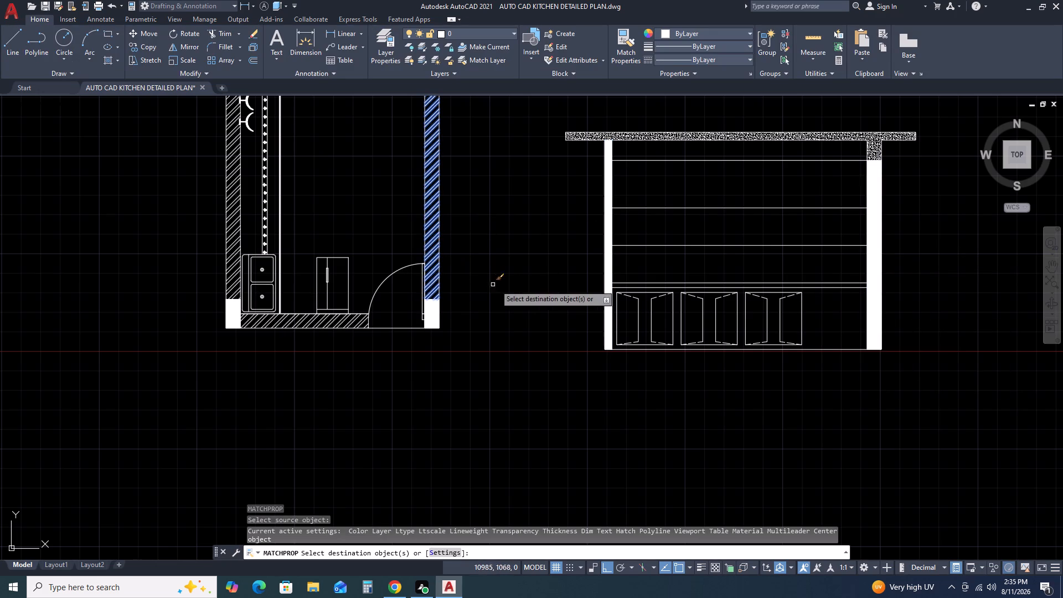
click(610, 246)
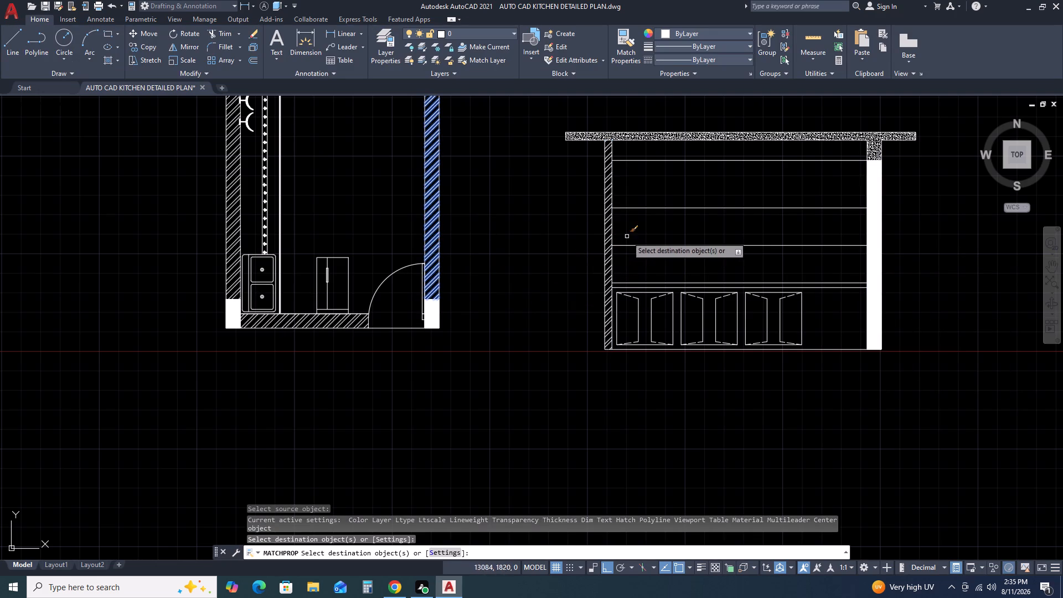
click(873, 253)
key(Escape)
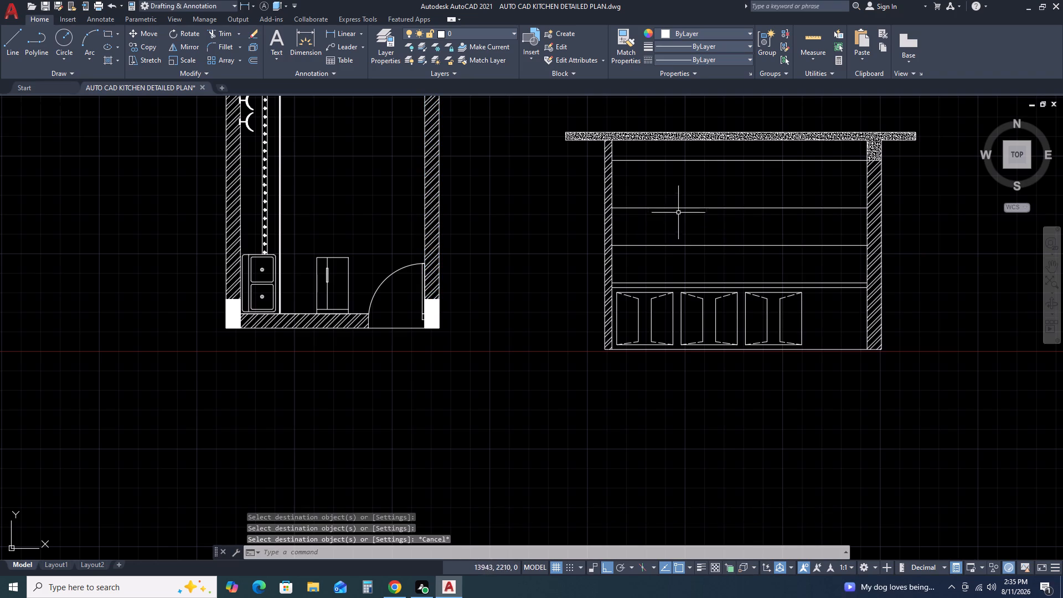
Draw short vertical lines across the countertop band, aligned with the second cabinet's near edge and the third cabinet's far edge.
scroll(834, 298, down, 1)
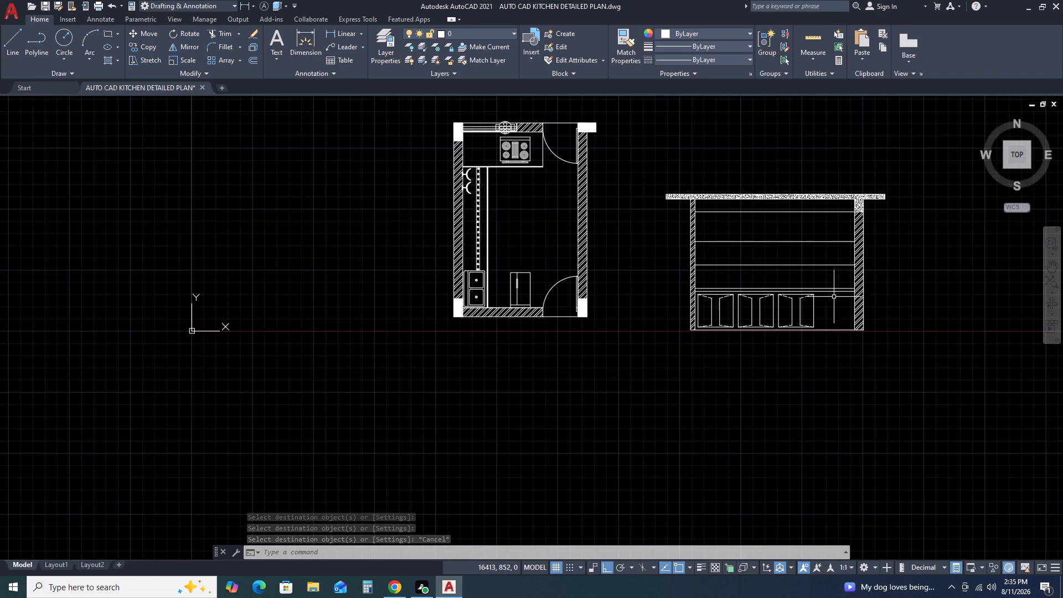
middle_drag(895, 285, 801, 270)
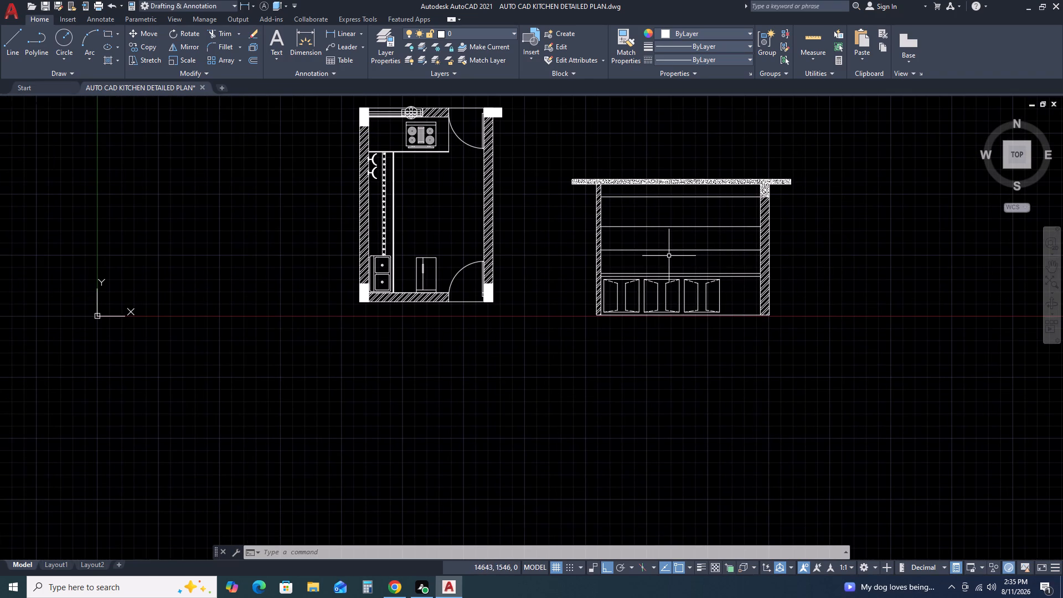
scroll(644, 279, up, 3)
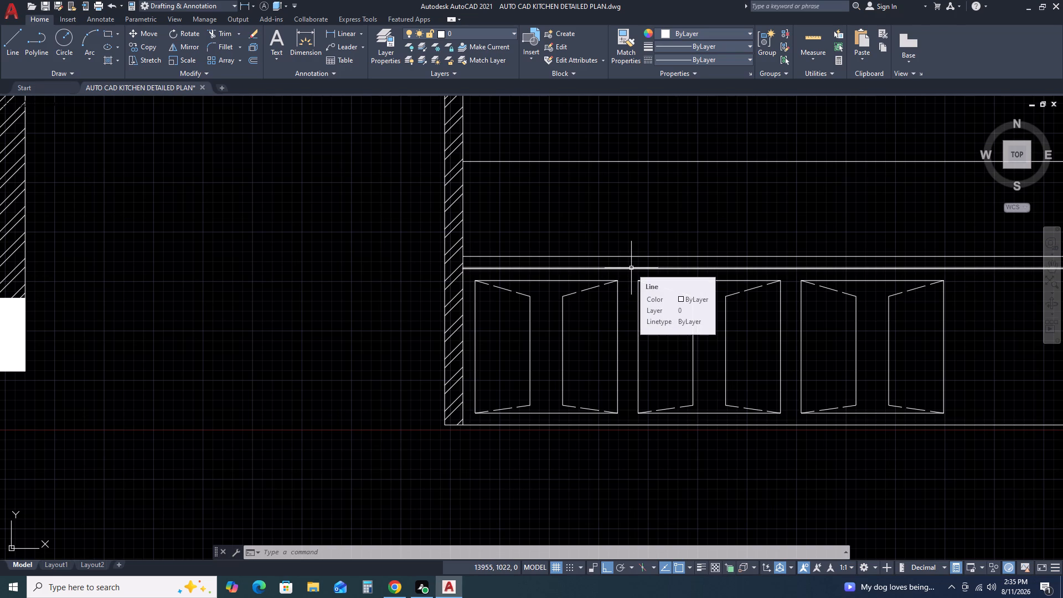
text(L)
key(space)
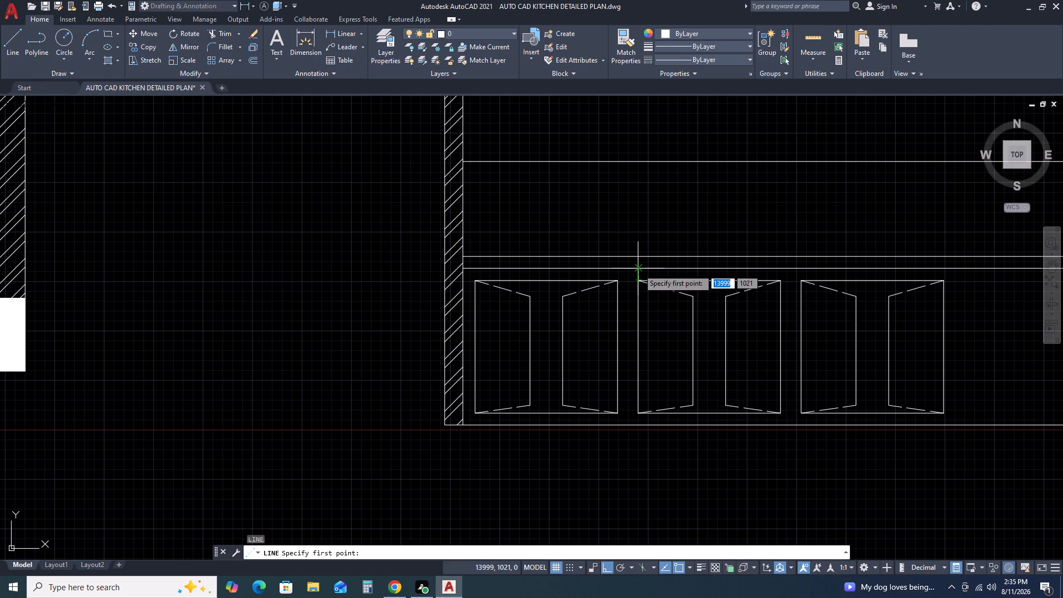
click(639, 270)
click(641, 256)
key(Escape)
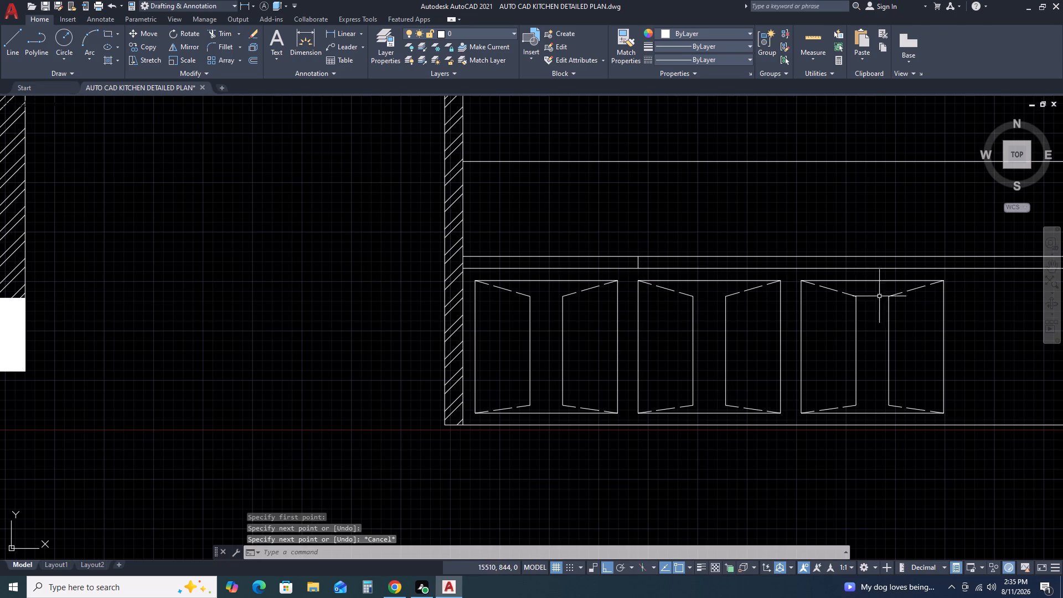
key(space)
click(944, 269)
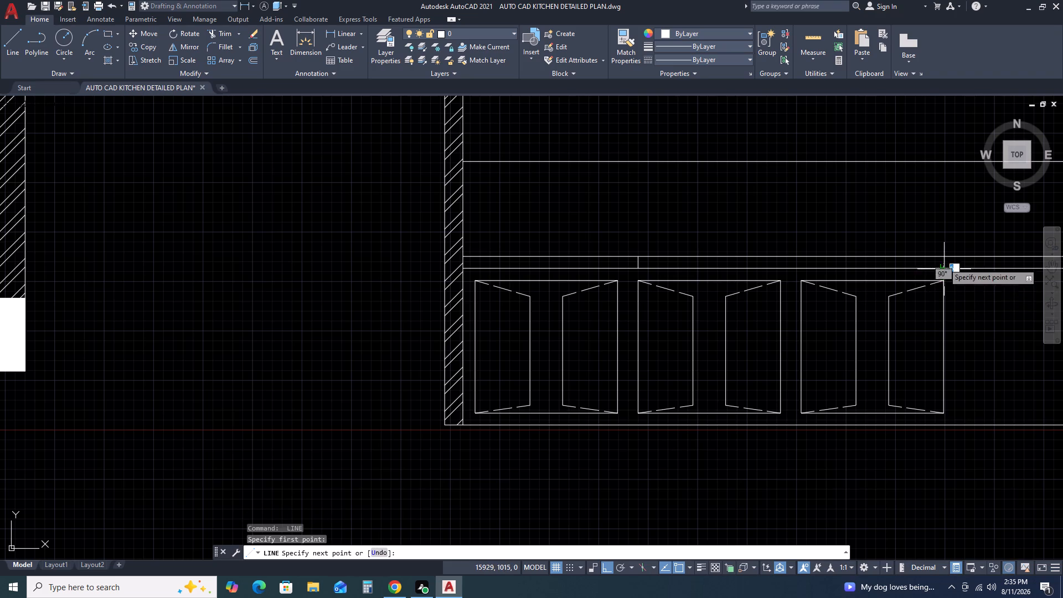
click(943, 255)
key(Escape)
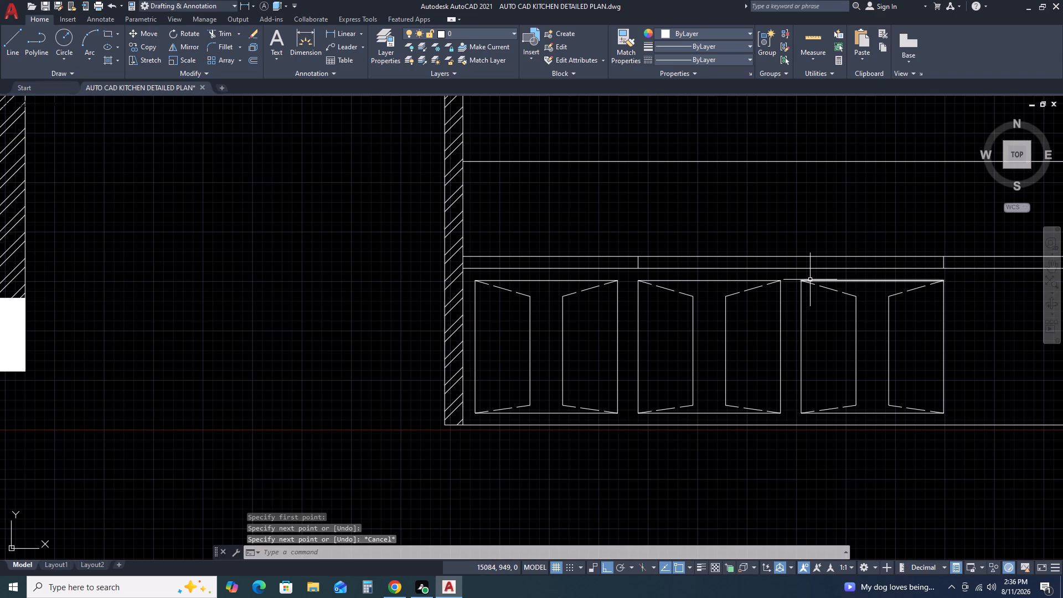
Hatch the countertop band between the two short vertical lines with the current ANSI32 pattern at scale 7.
text(H)
key(space)
click(787, 265)
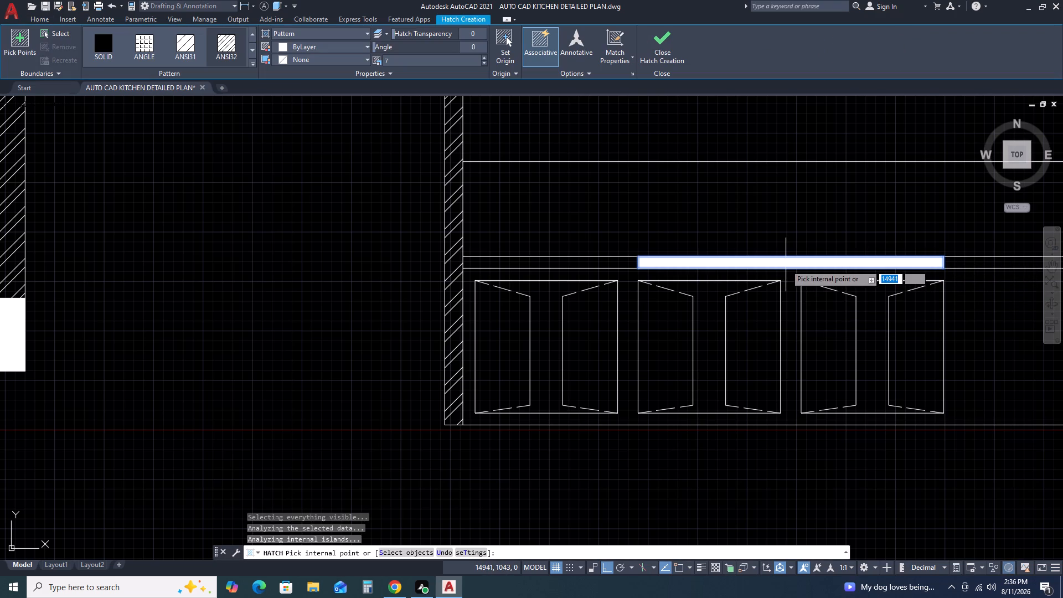
key(Escape)
key(Escape)
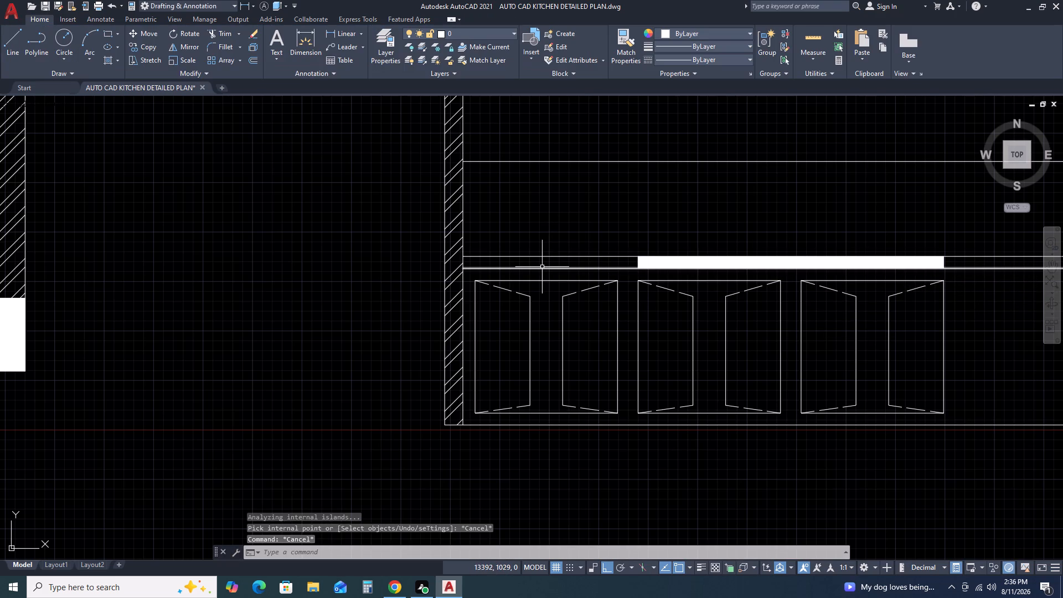
Trim the countertop's lower line between the near end wall and the hatched section.
text(TR)
key(space)
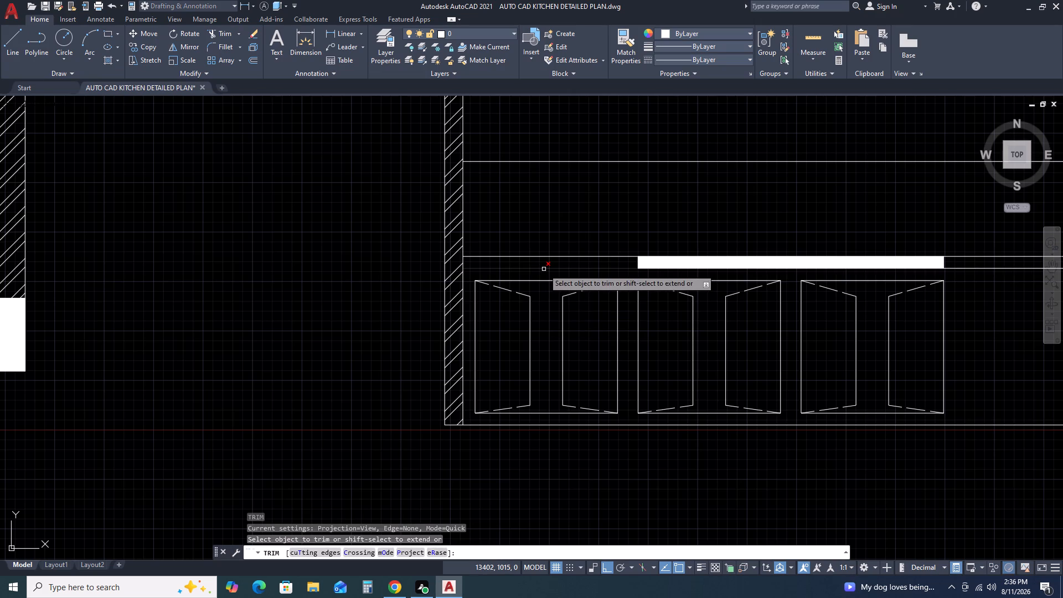
click(544, 269)
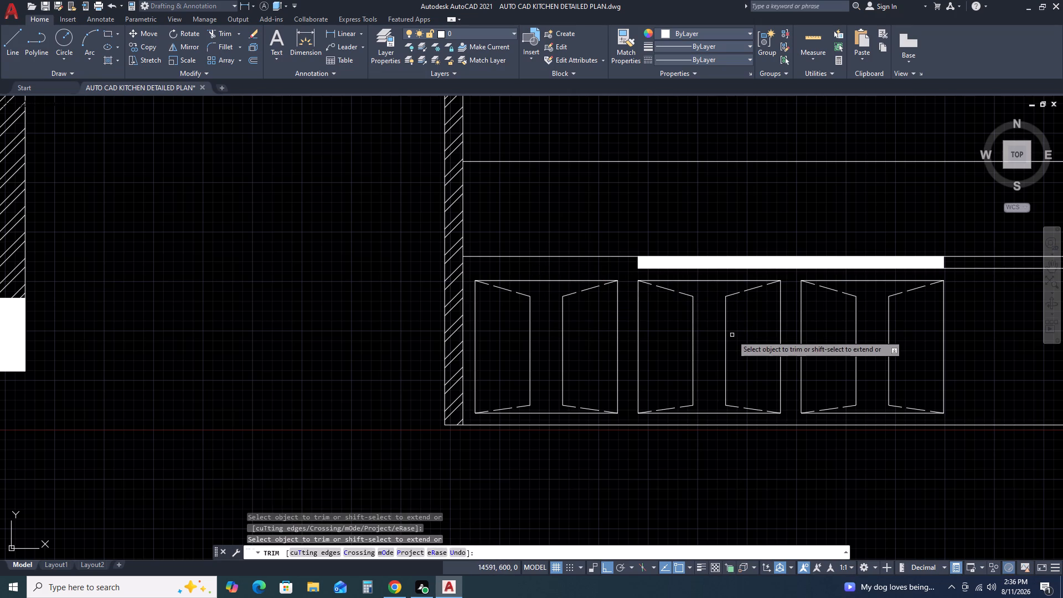
key(Escape)
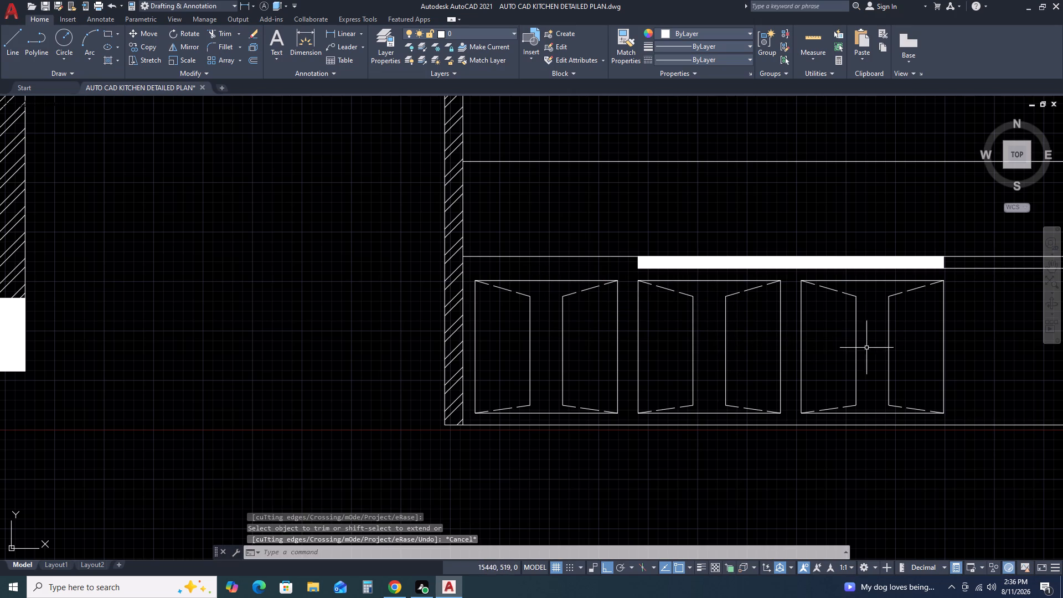
Draw a 600-long vertical line from the countertop's upper line to the horizontal line above, about 257 from the elevation's left end wall.
key(Escape)
scroll(674, 339, down, 2)
middle_drag(809, 324, 765, 321)
middle_drag(746, 318, 728, 316)
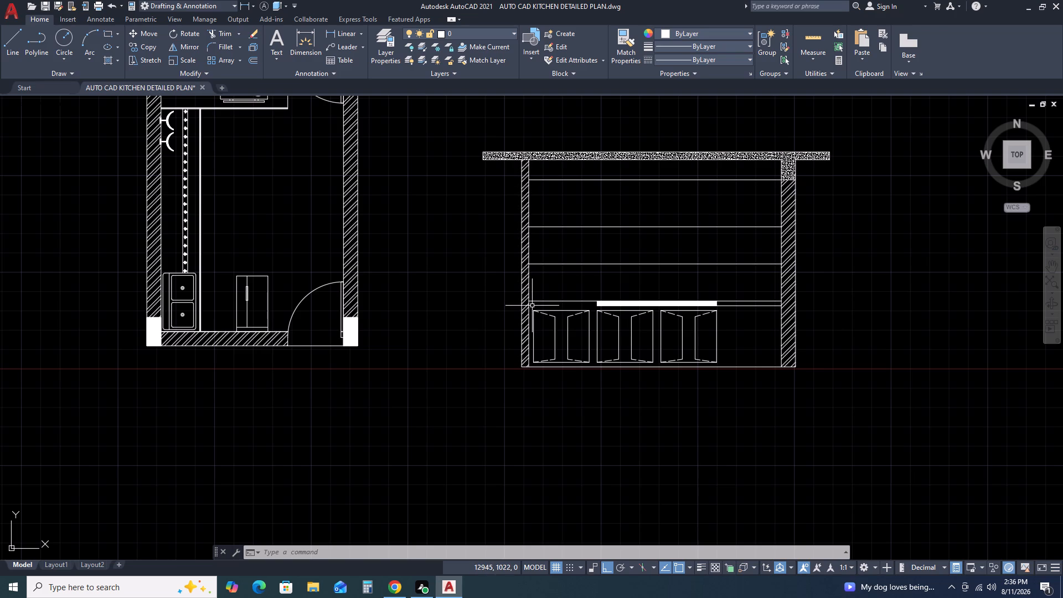
scroll(569, 265, up, 1)
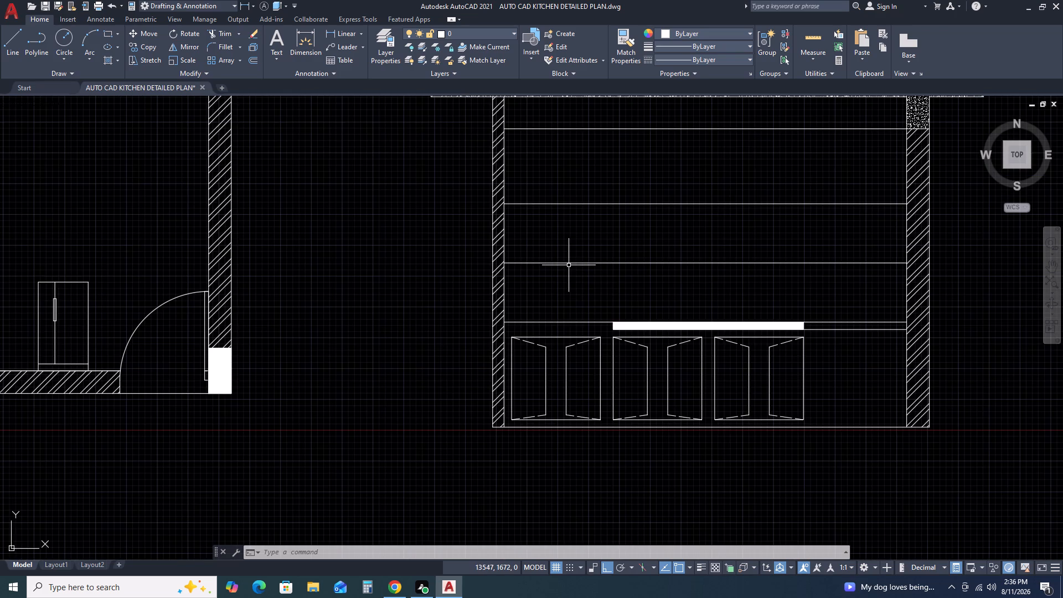
text(L)
key(space)
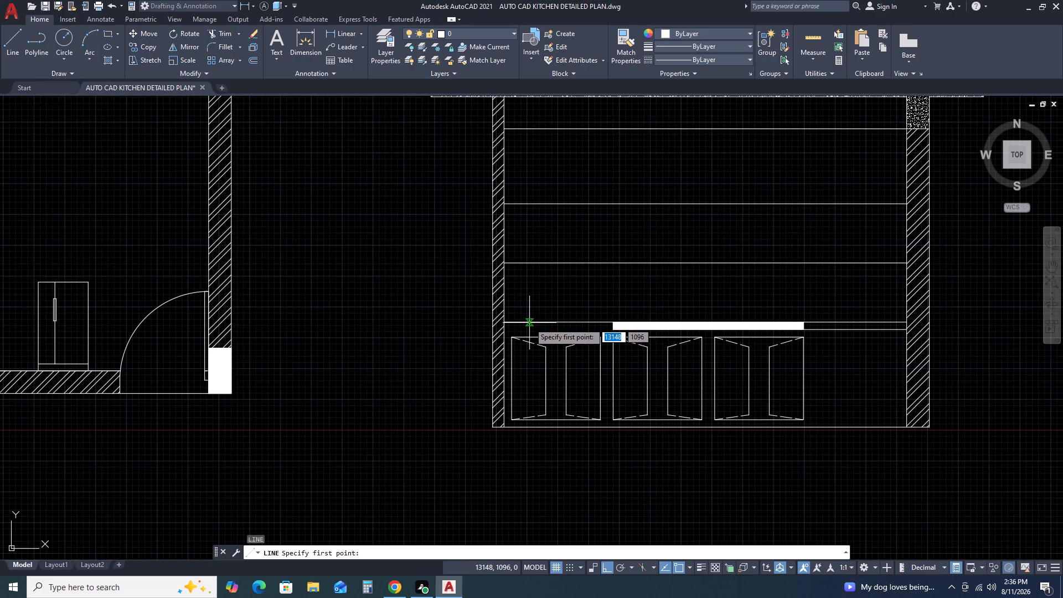
click(529, 323)
click(531, 263)
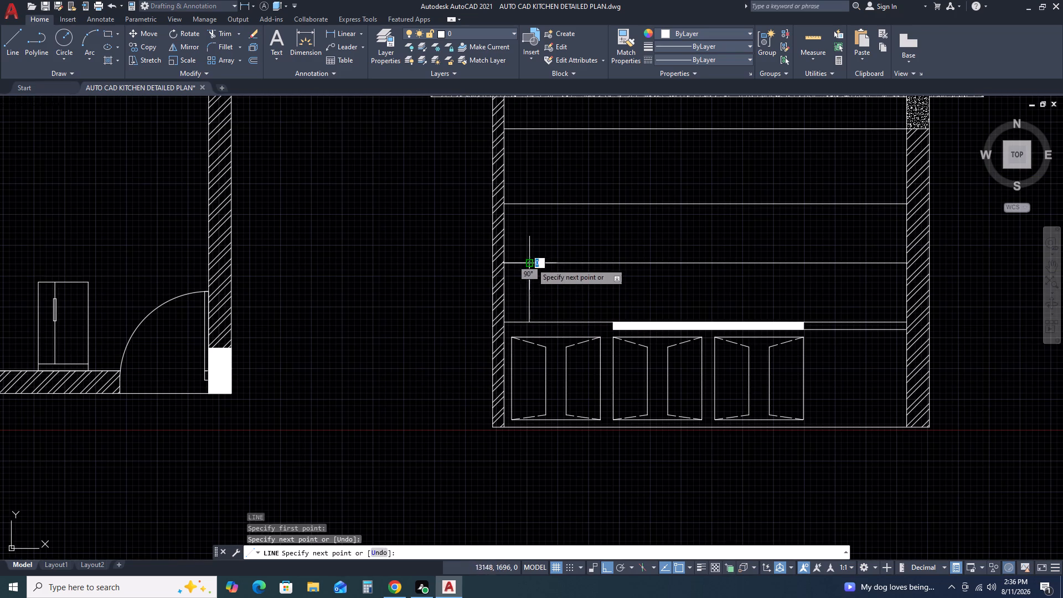
key(Escape)
Copy the vertical line as an array of 9 items fitted between its position and the elevation's right end wall.
click(537, 292)
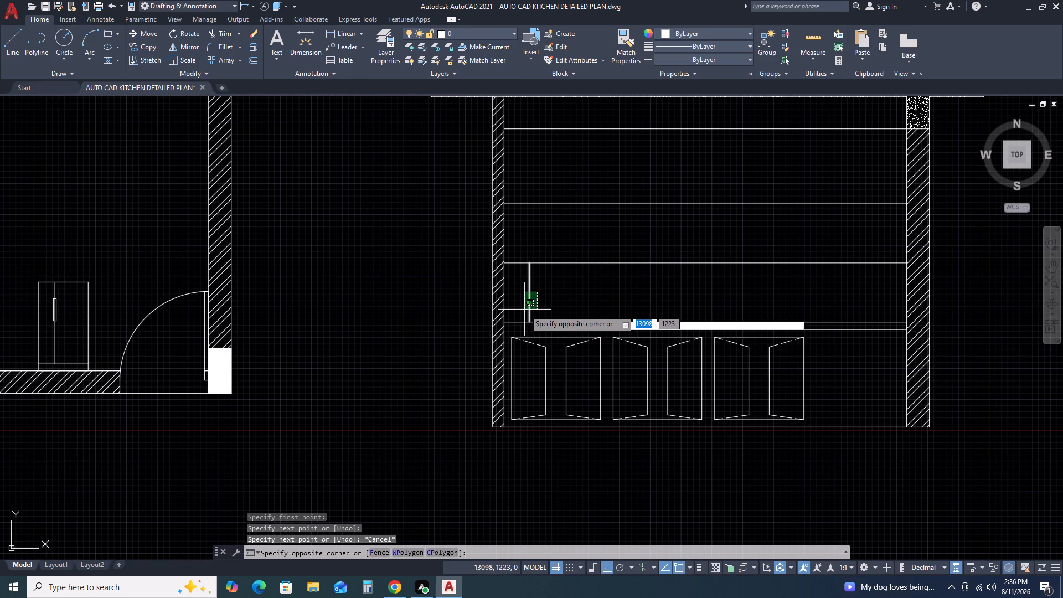
click(524, 308)
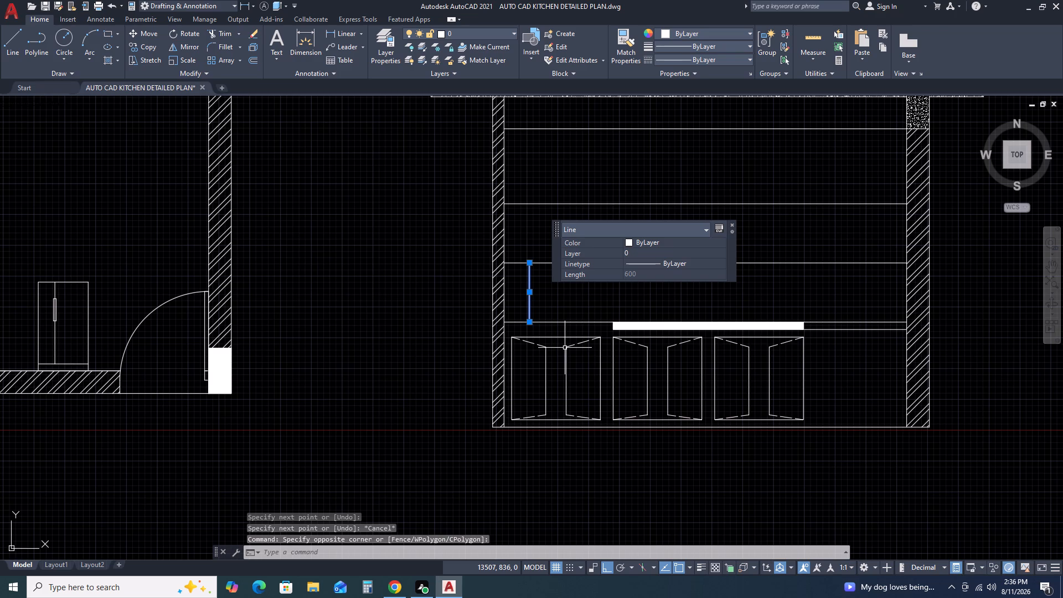
key(c)
text(O)
key(space)
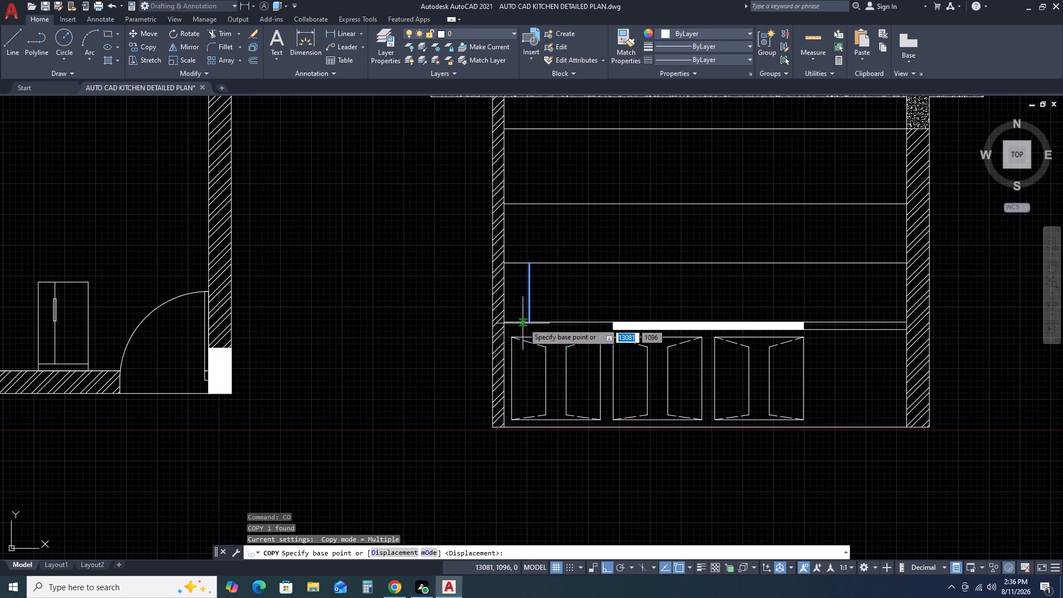
click(526, 320)
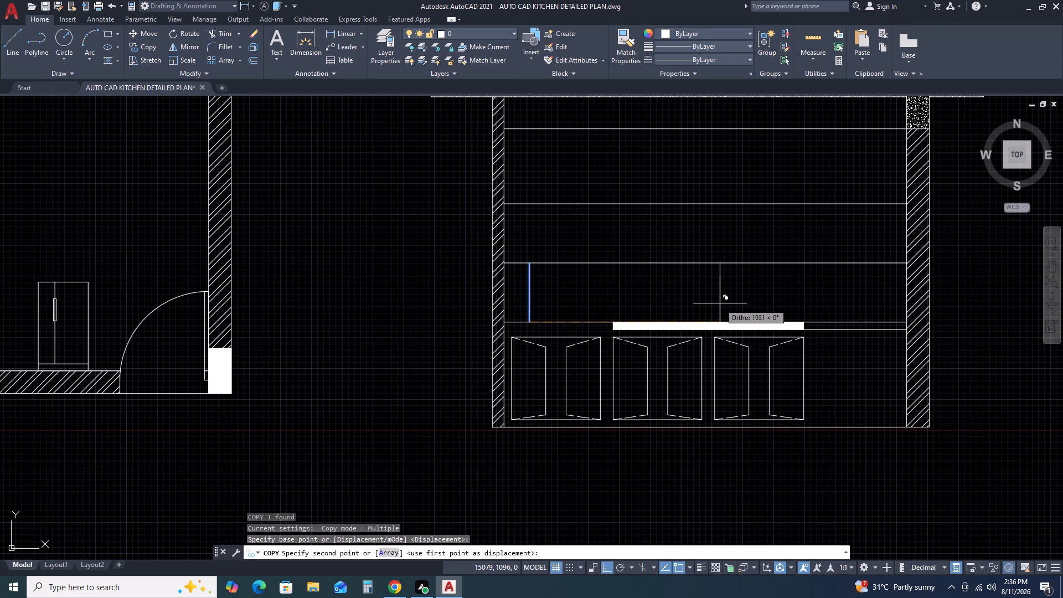
text(AR)
key(space)
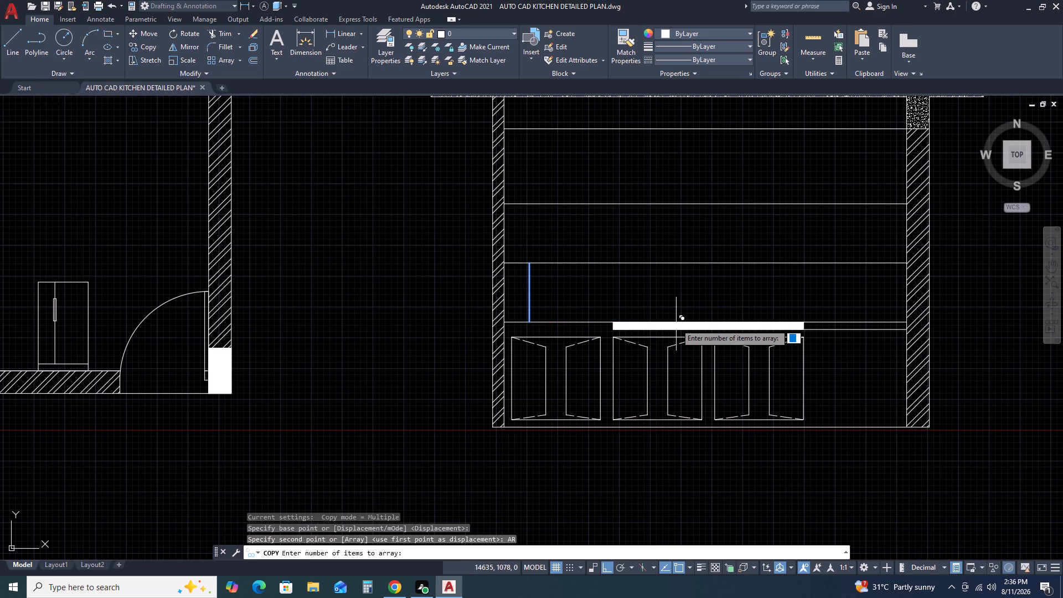
text(9)
key(space)
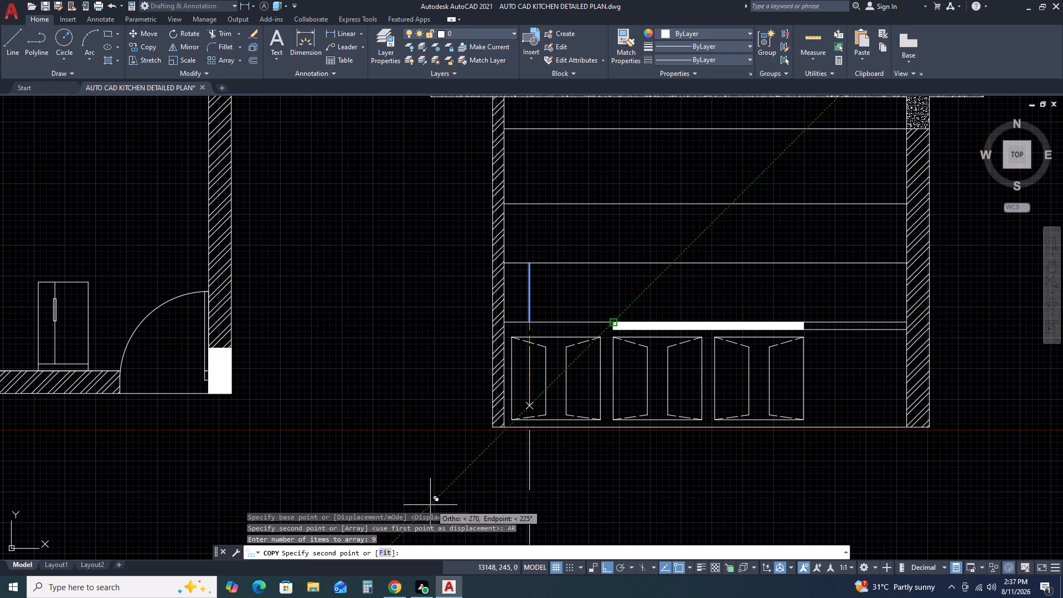
click(388, 555)
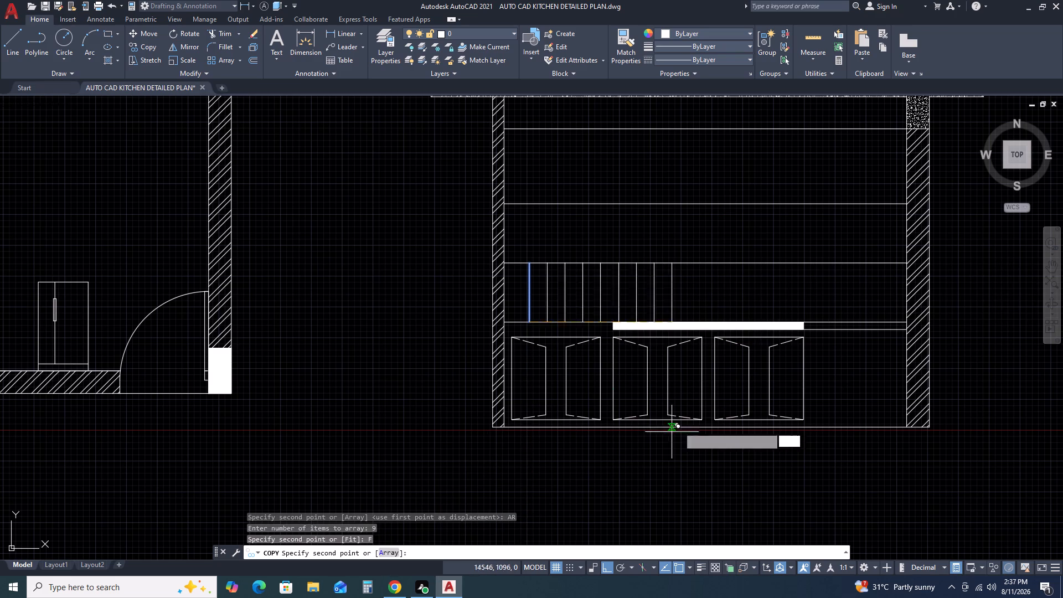
scroll(899, 322, up, 2)
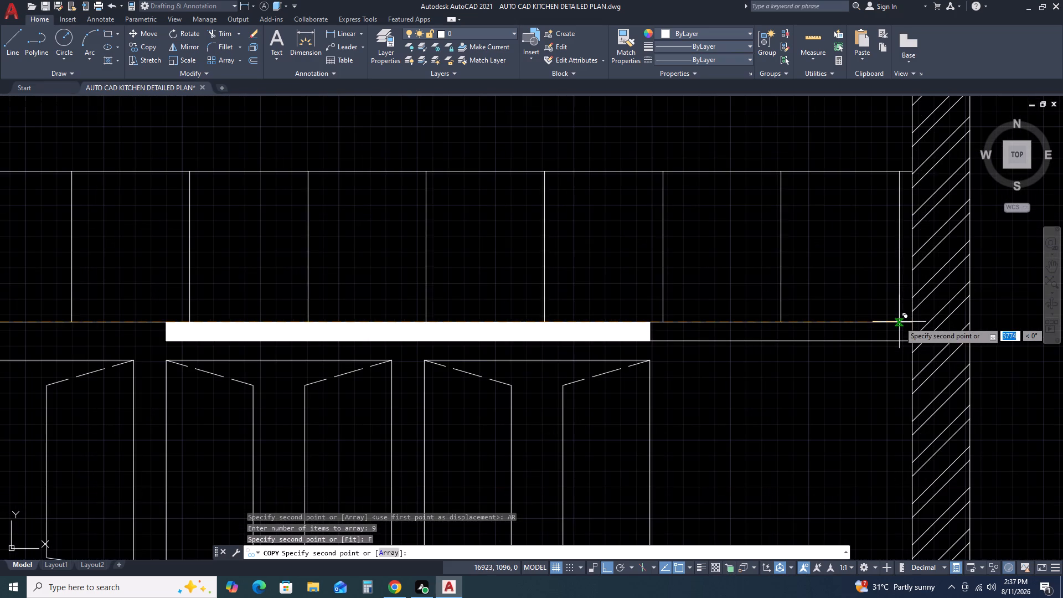
click(910, 323)
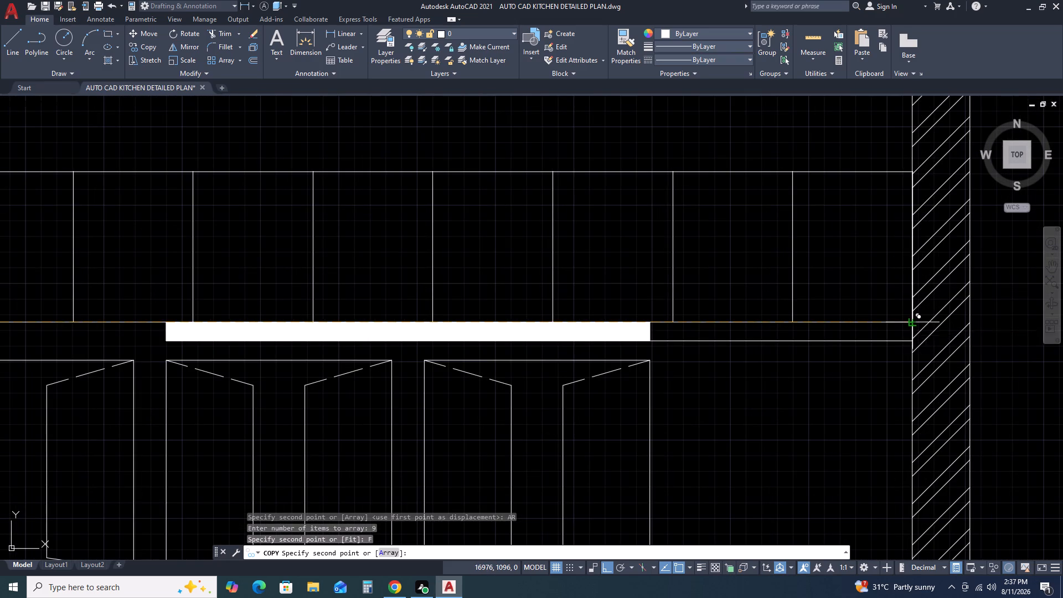
key(Escape)
Delete the arrayed vertical line that coincides with the right end wall's face.
scroll(862, 313, down, 2)
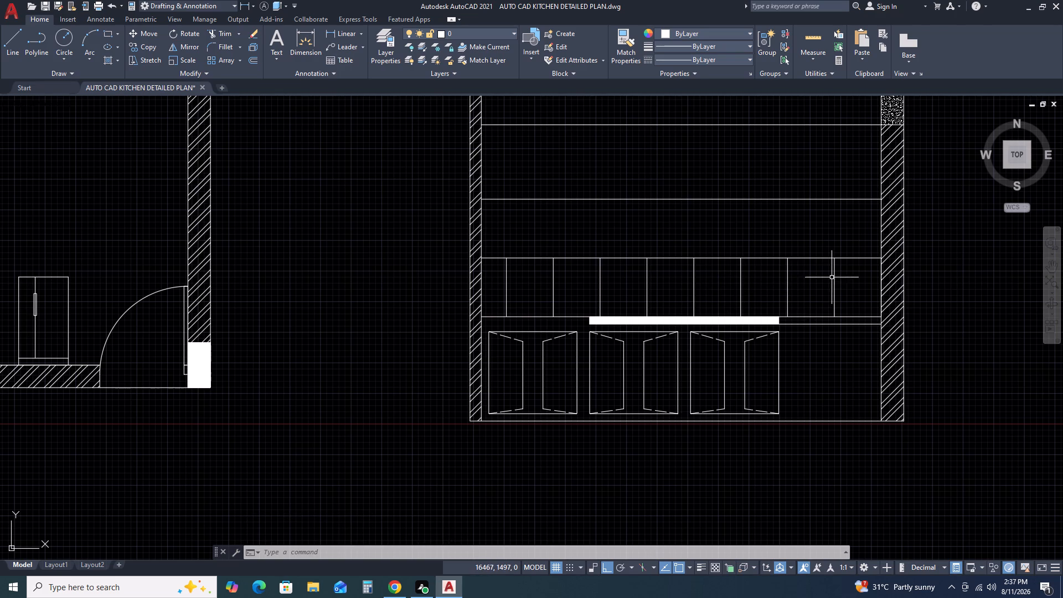
click(881, 293)
key(Delete)
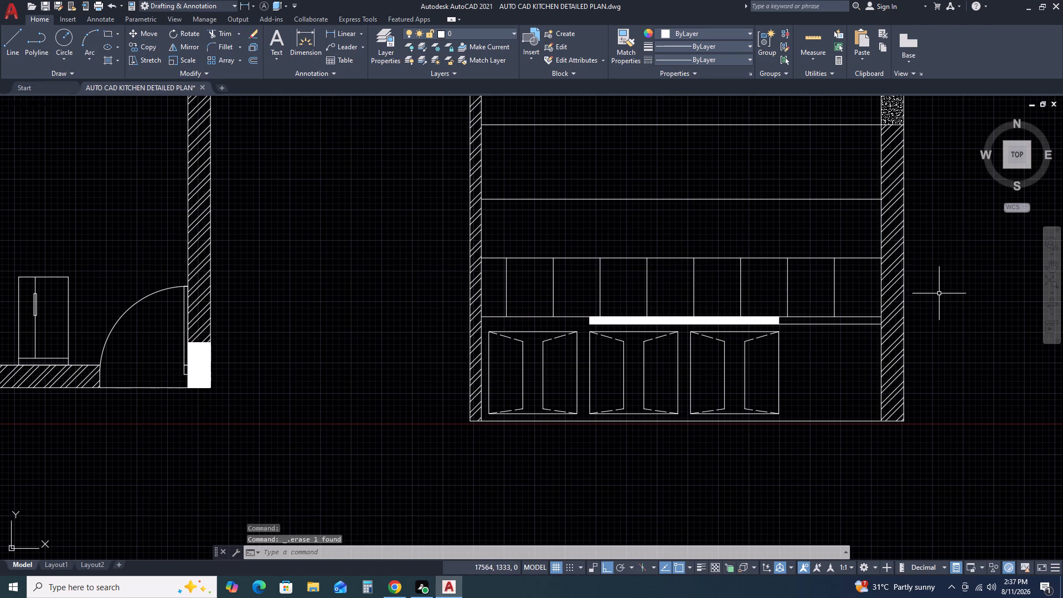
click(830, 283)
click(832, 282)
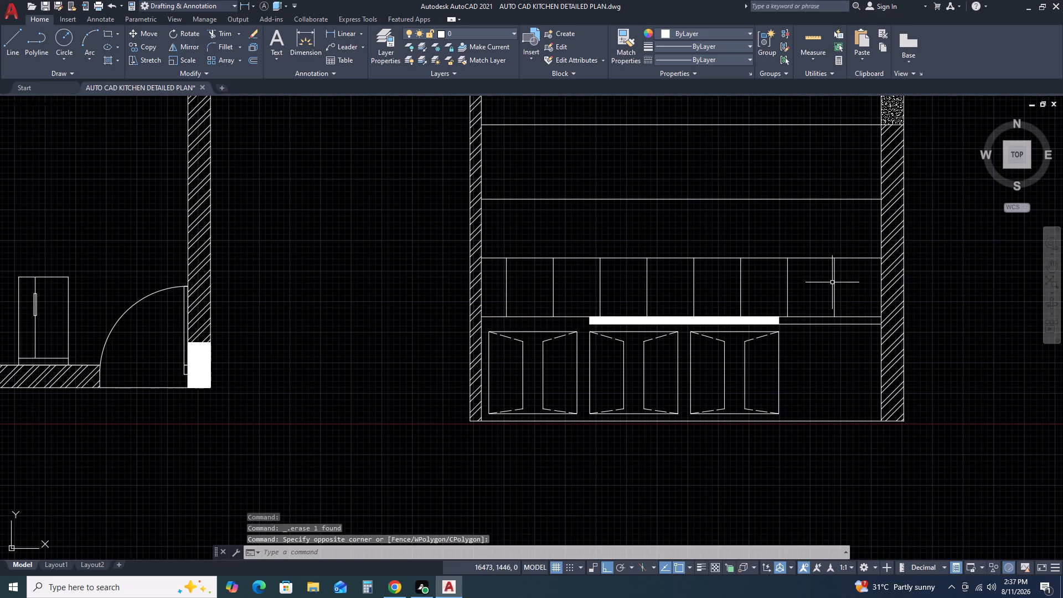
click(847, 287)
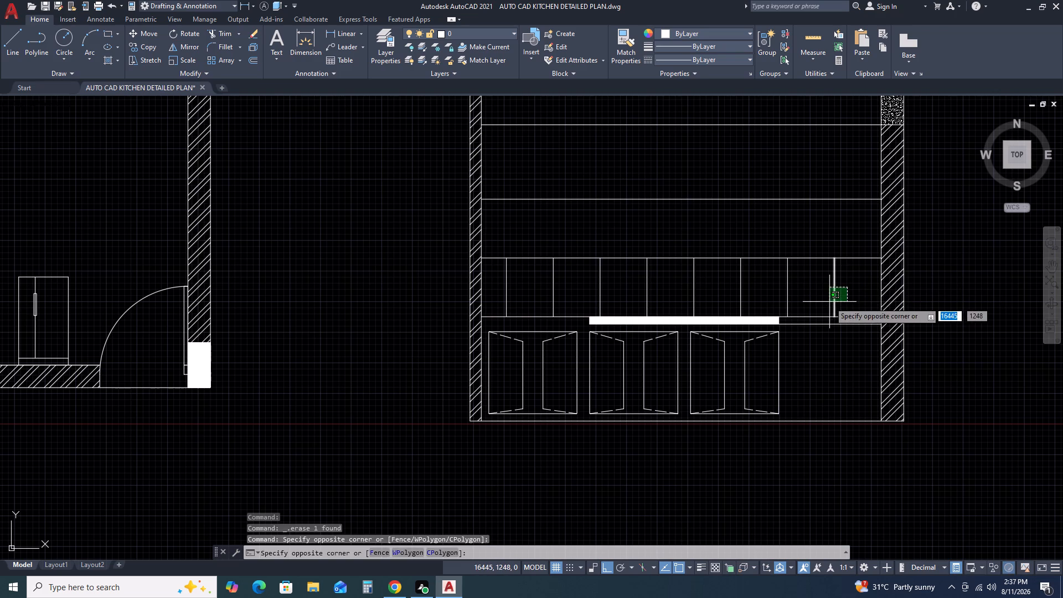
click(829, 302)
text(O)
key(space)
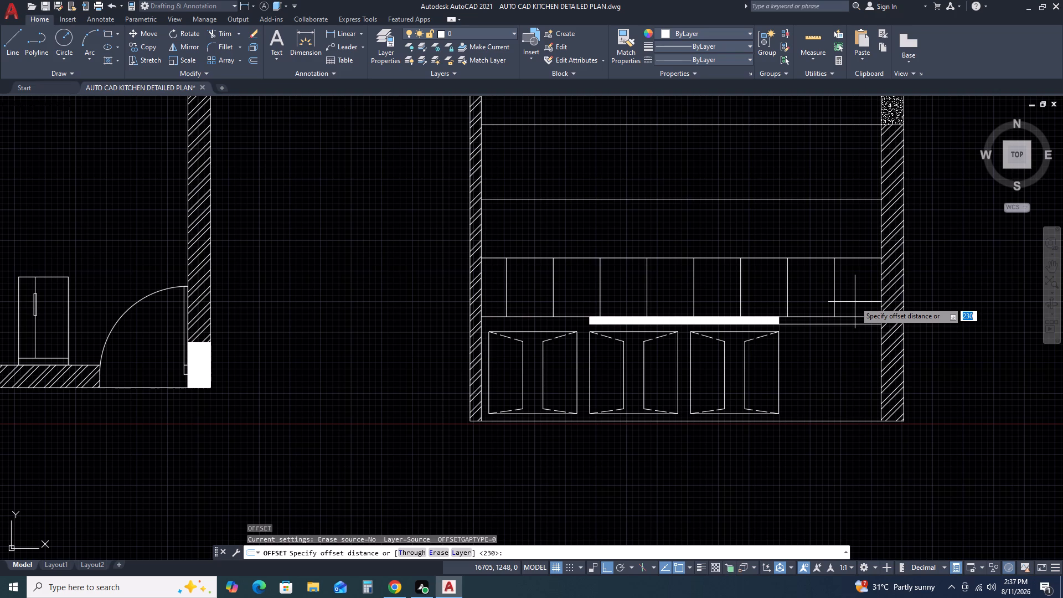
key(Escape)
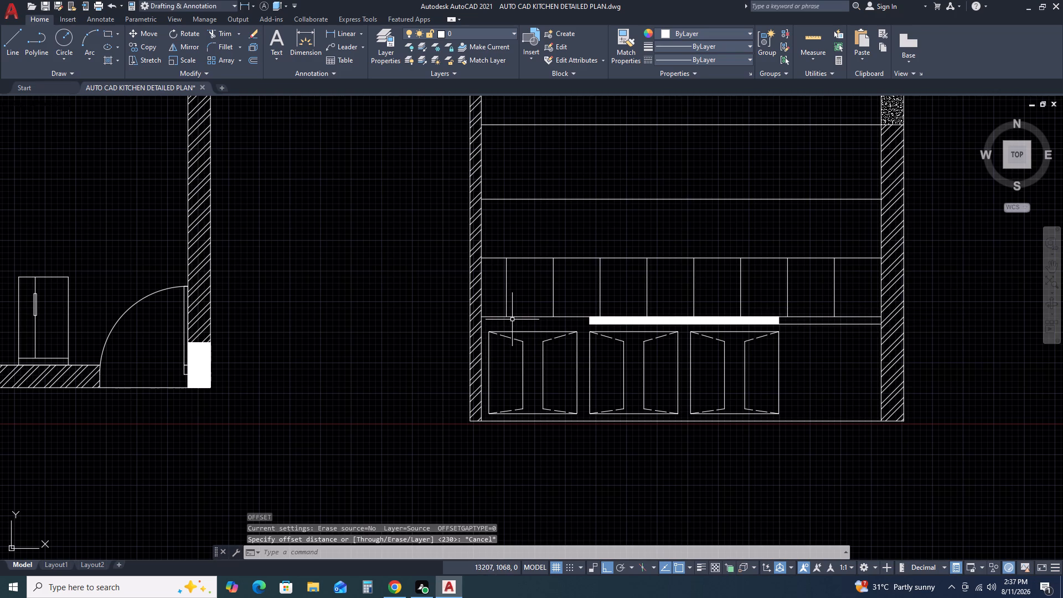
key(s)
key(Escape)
Draw a reference line about 257 long along the band's upper line, from the left end wall to the first vertical divider.
text(L)
key(space)
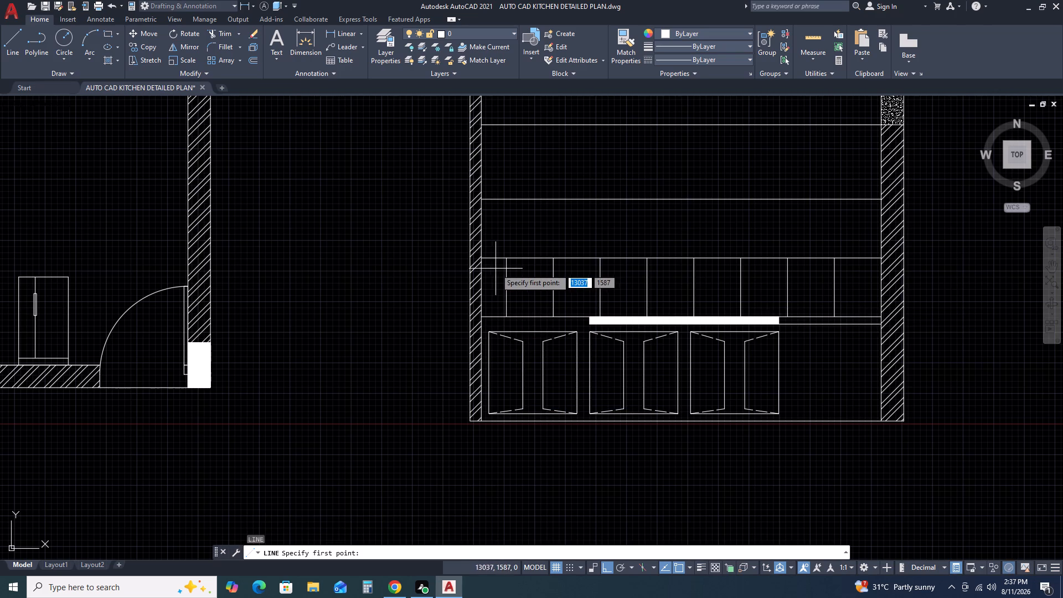
scroll(489, 257, up, 1)
click(473, 260)
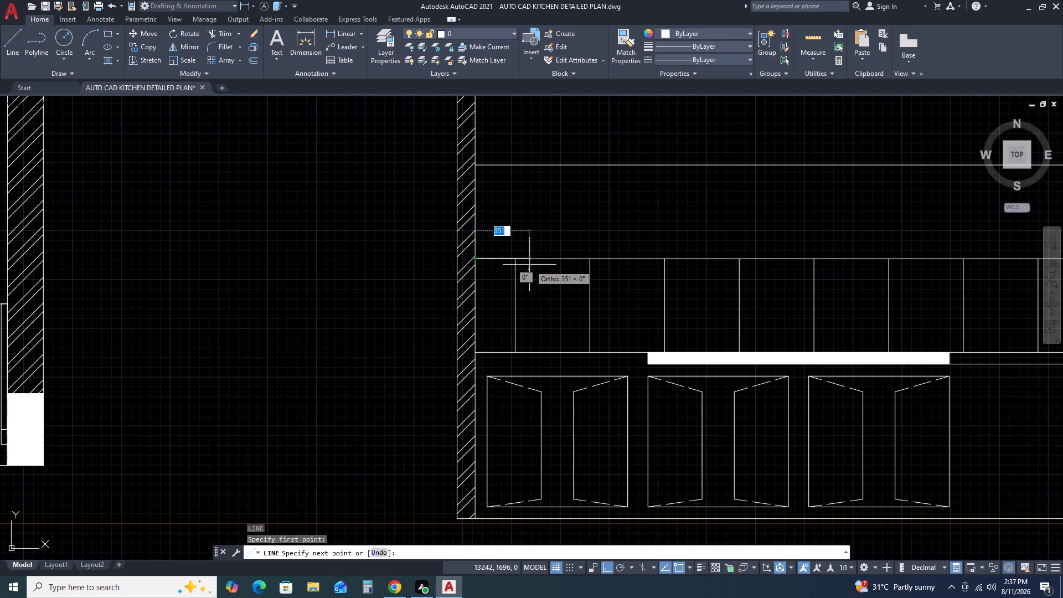
click(515, 261)
key(Escape)
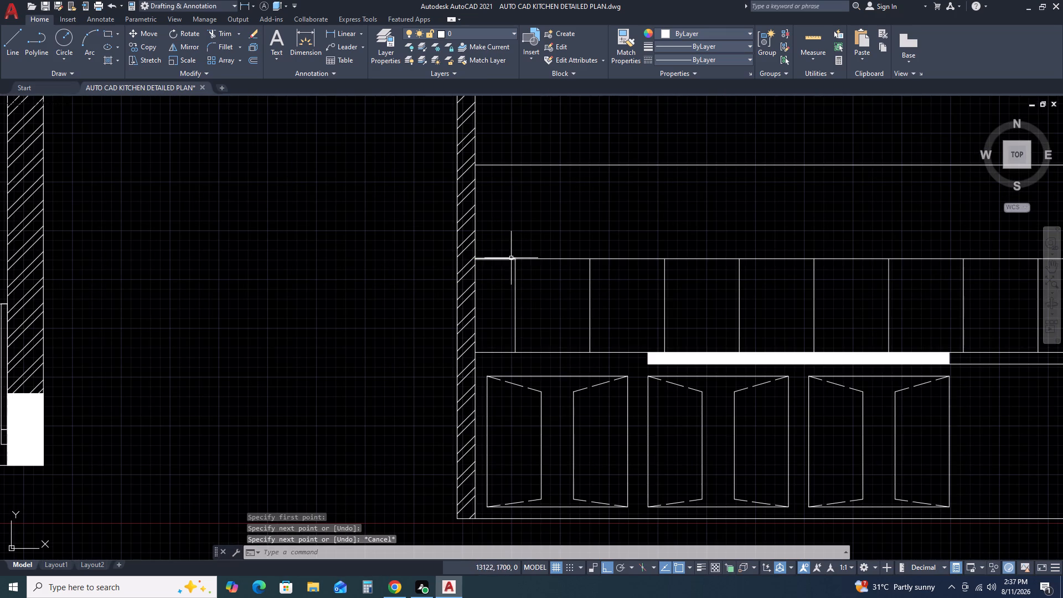
Move the short reference line along the band's upper line so that it starts at the last vertical divider.
click(508, 257)
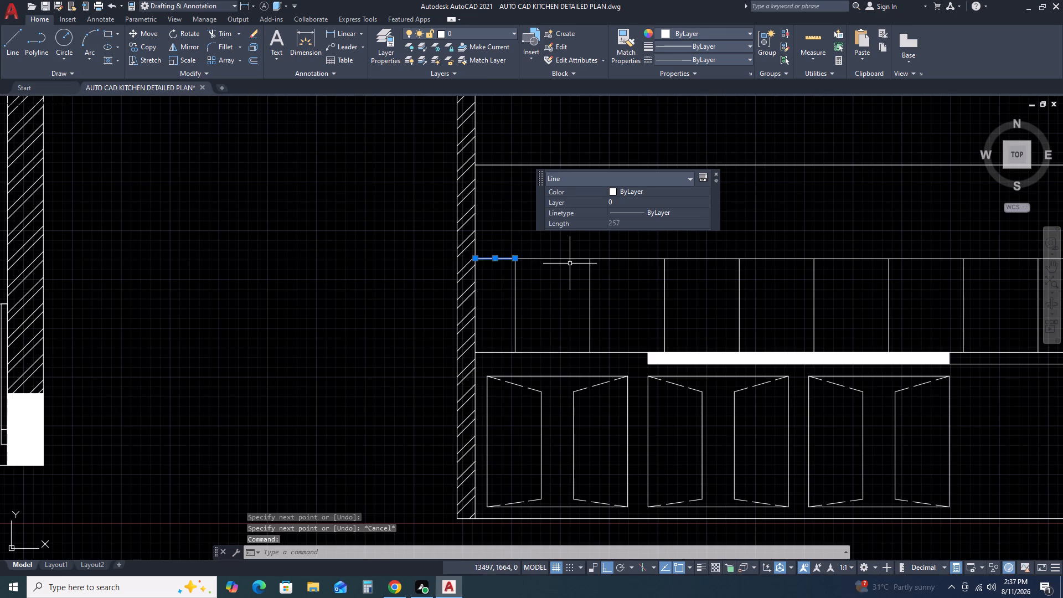
text(M)
key(space)
click(515, 259)
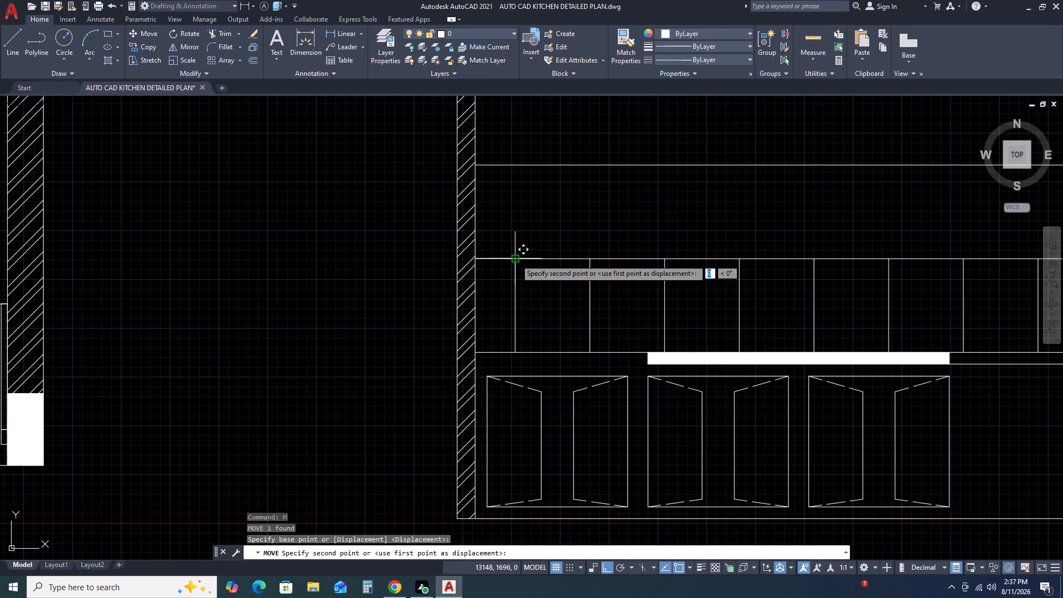
middle_drag(921, 258, 646, 260)
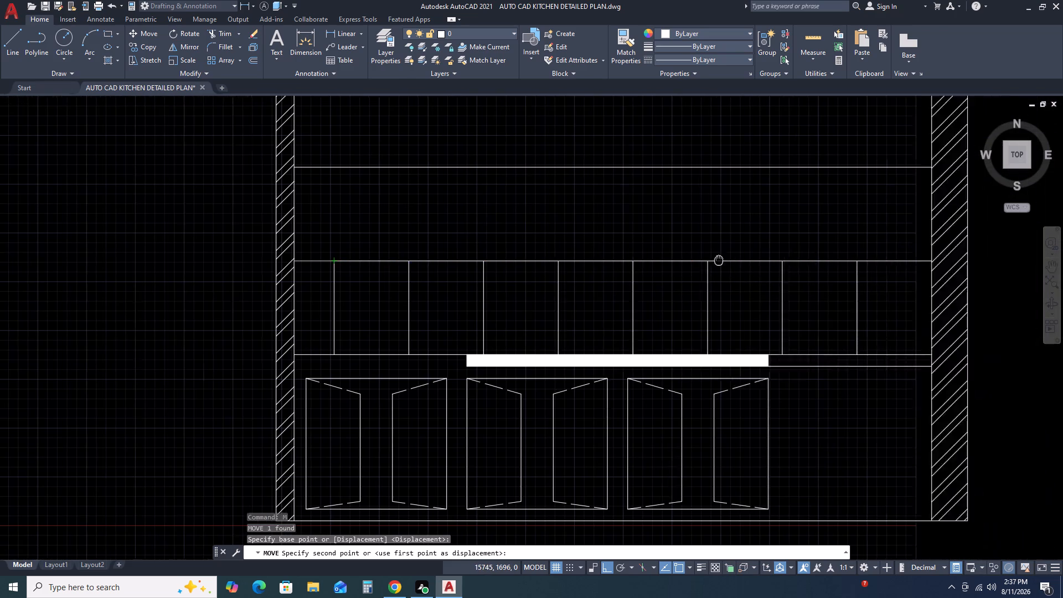
middle_drag(646, 260, 597, 260)
middle_click(587, 260)
scroll(738, 270, up, 3)
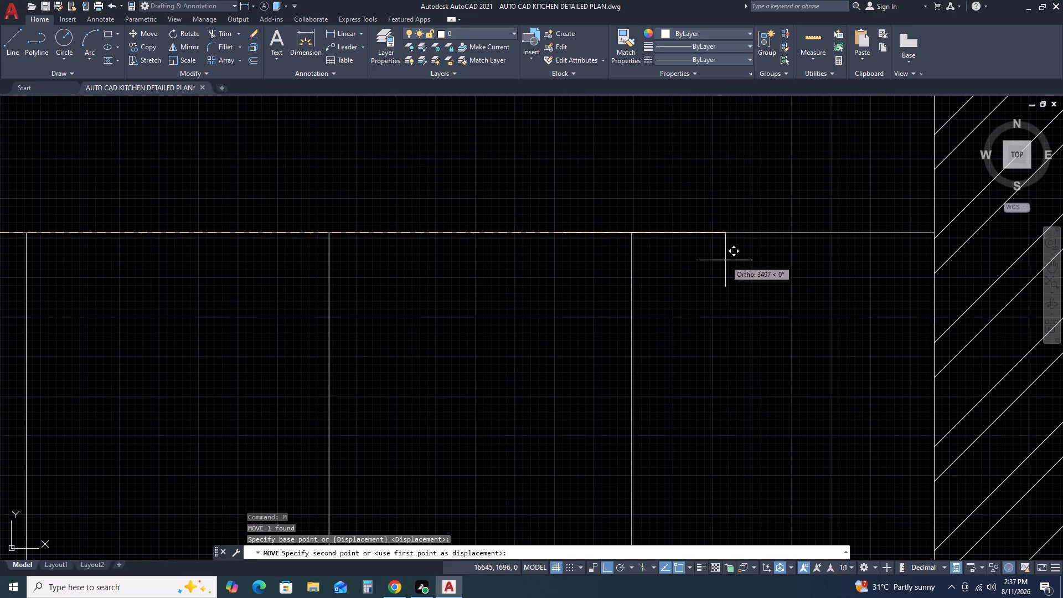
click(725, 260)
key(Escape)
click(668, 231)
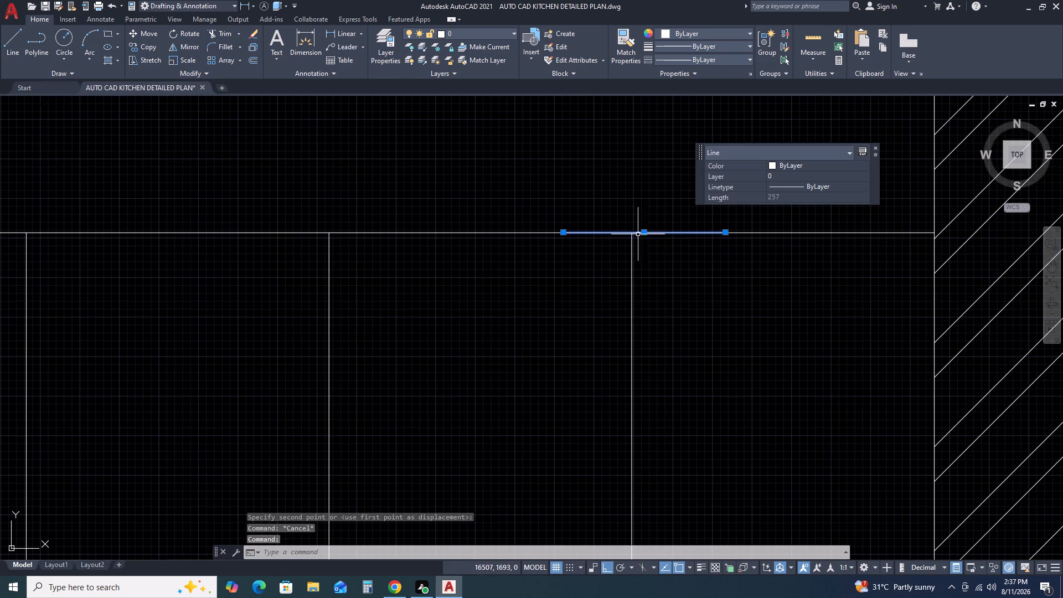
key(m)
key(space)
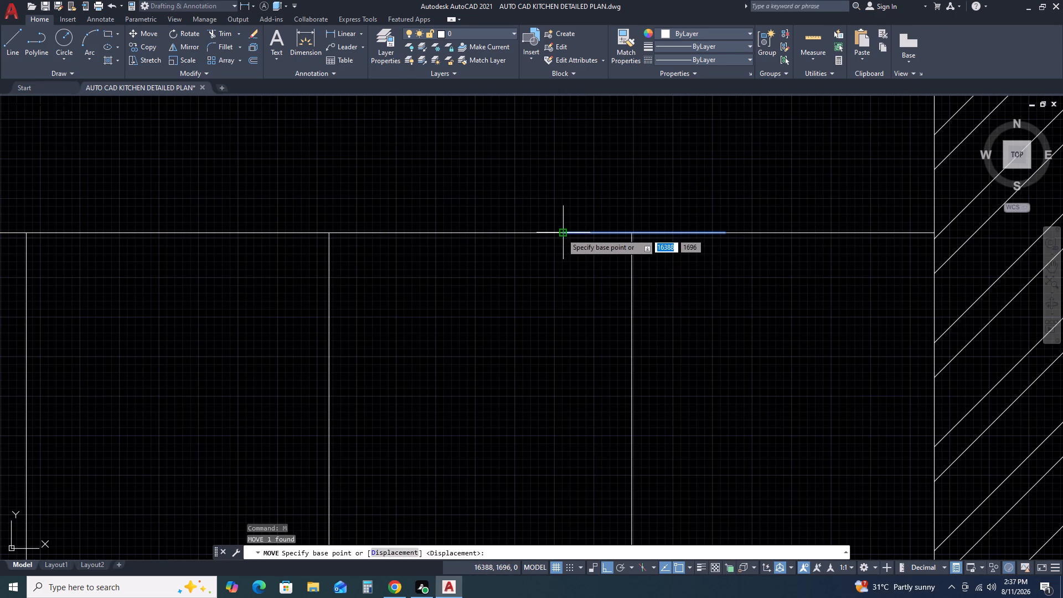
click(561, 233)
click(636, 235)
key(Escape)
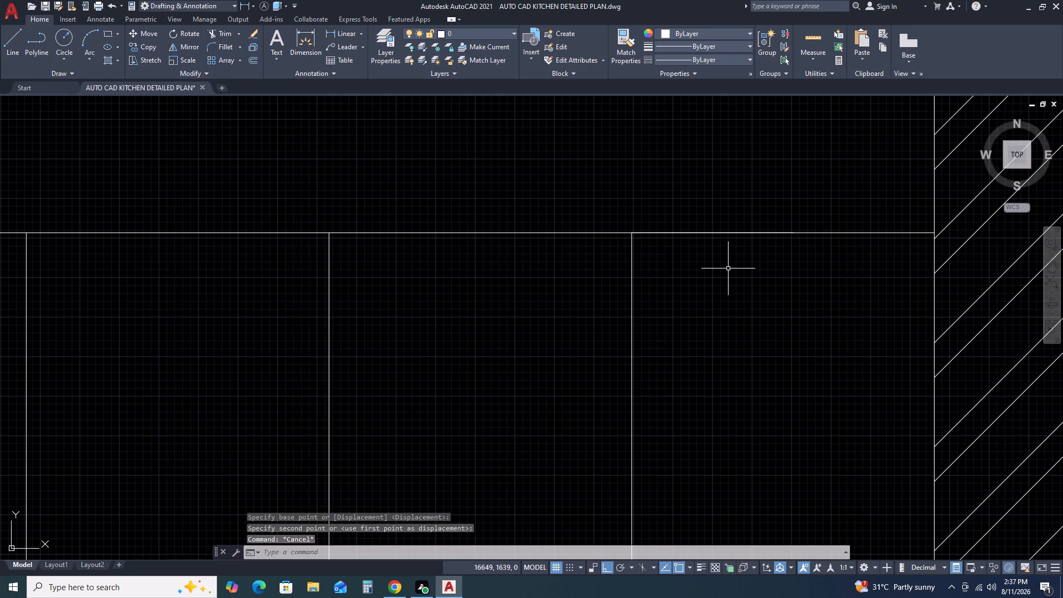
Draw a vertical line from the reference line's free end down to the countertop's upper line.
scroll(734, 268, down, 1)
key(l)
key(space)
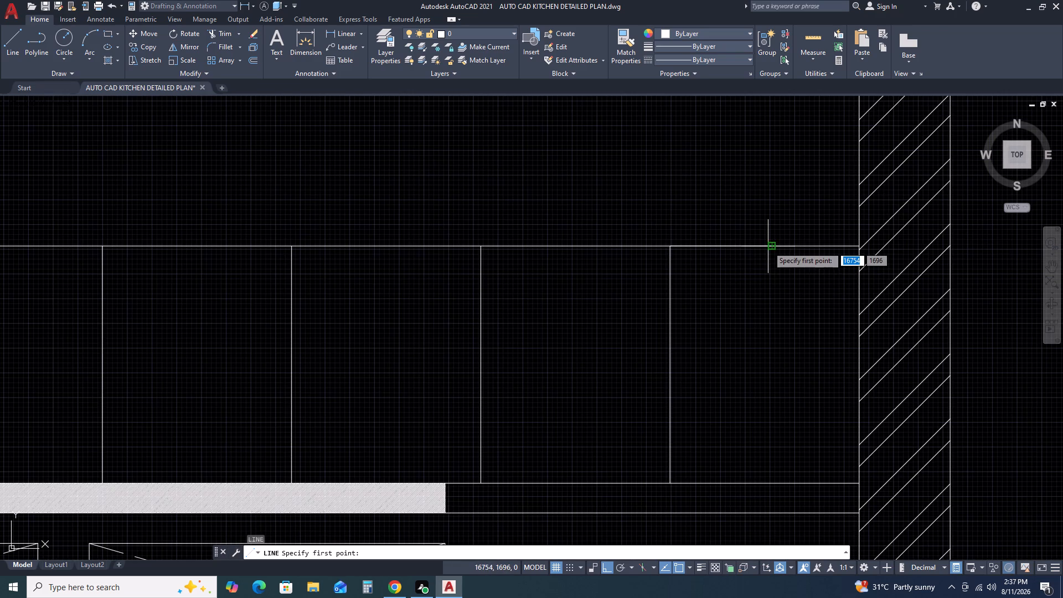
click(768, 246)
click(775, 483)
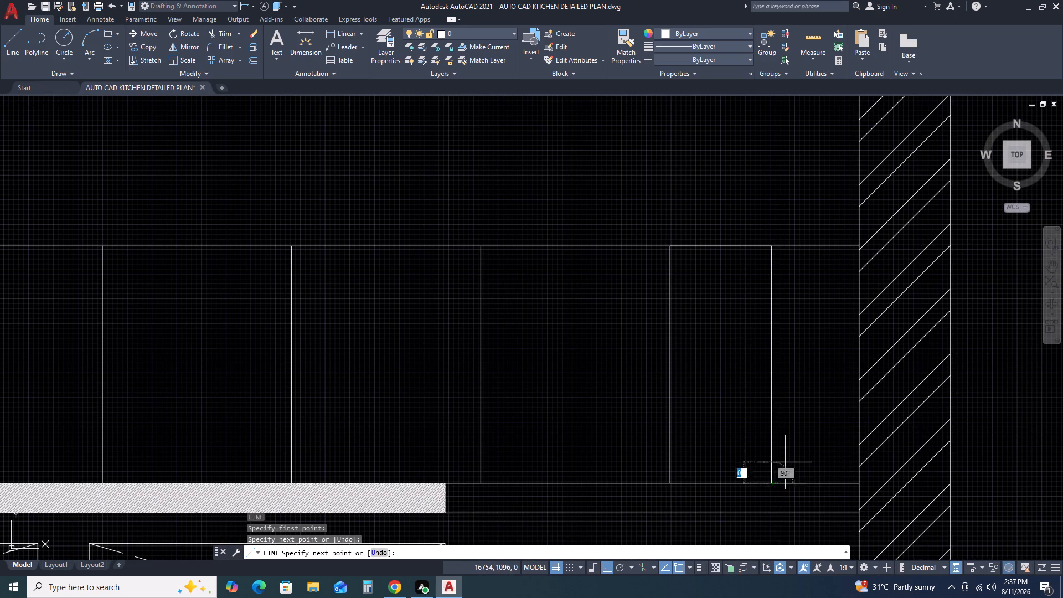
key(Escape)
Delete the short reference line on the band's upper line beside the last dividers.
scroll(812, 356, down, 2)
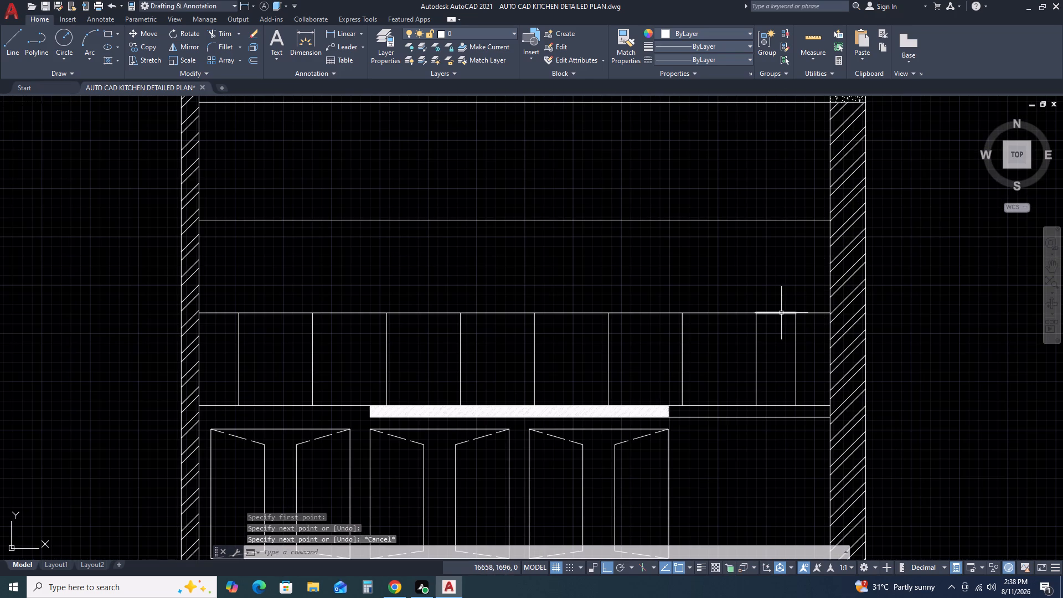
click(781, 313)
key(Delete)
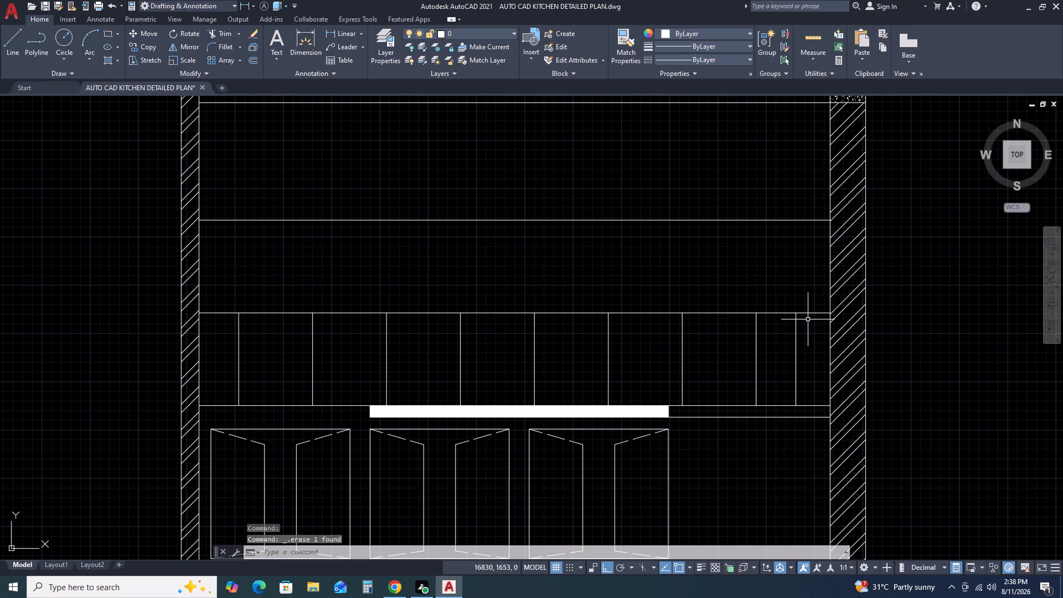
scroll(796, 355, up, 1)
scroll(811, 347, down, 1)
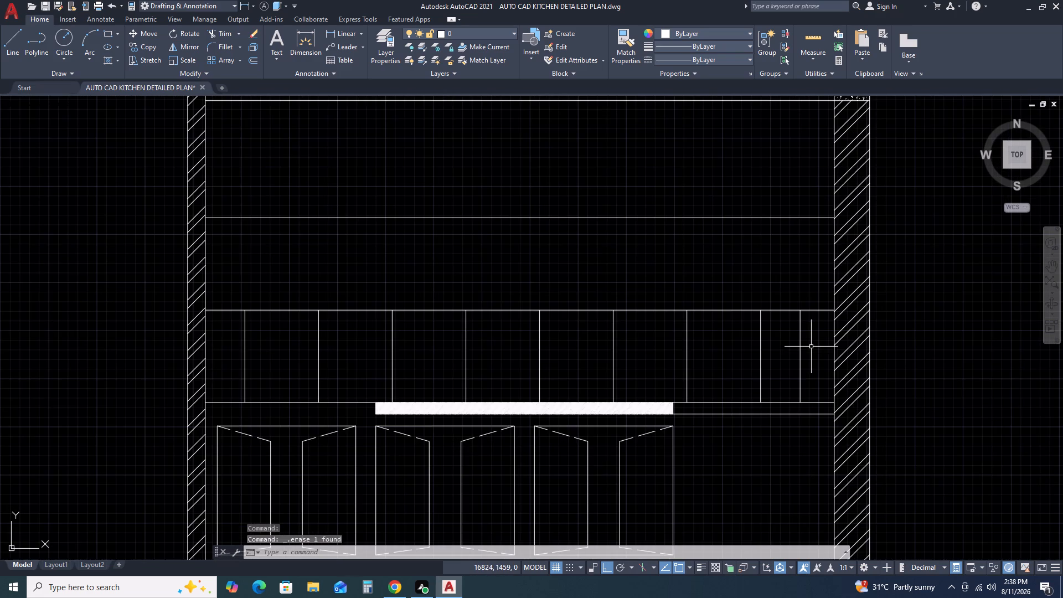
Delete all the vertical dividers between the first and the last one in the band above the countertop.
scroll(764, 347, down, 1)
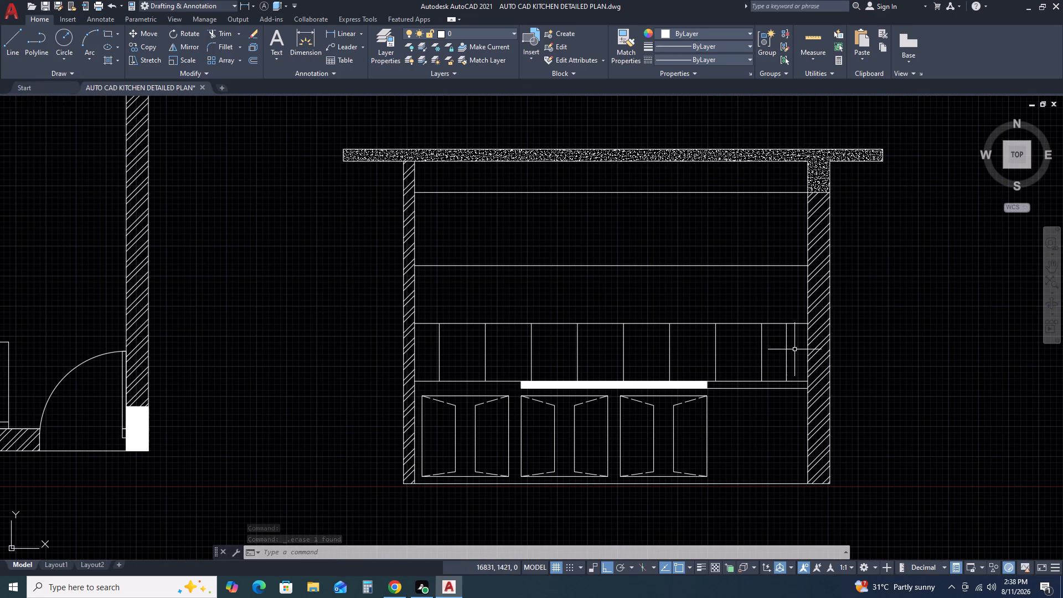
click(763, 349)
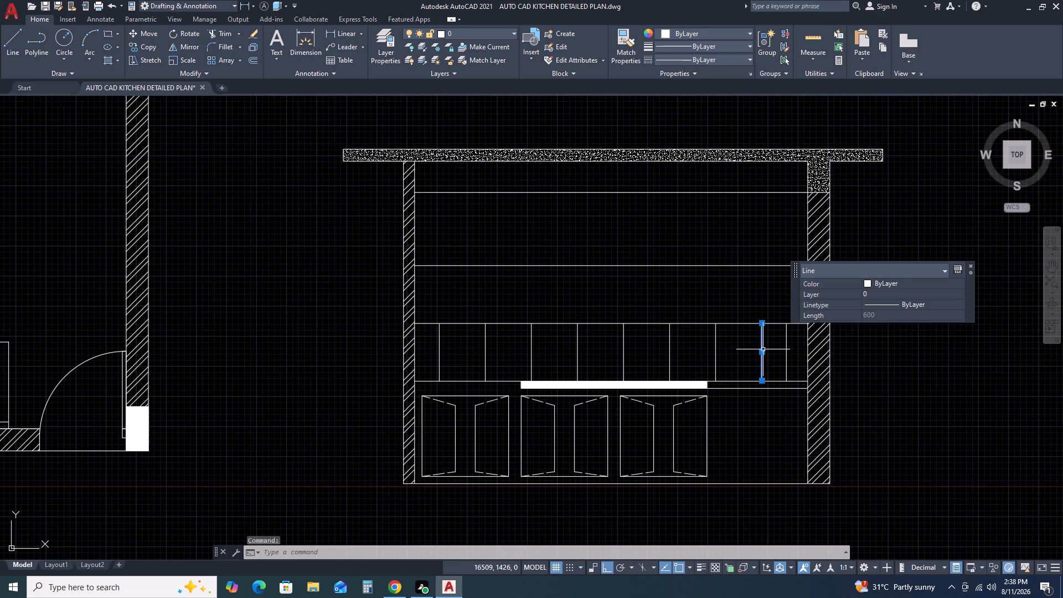
scroll(743, 363, up, 2)
click(808, 350)
scroll(475, 354, down, 2)
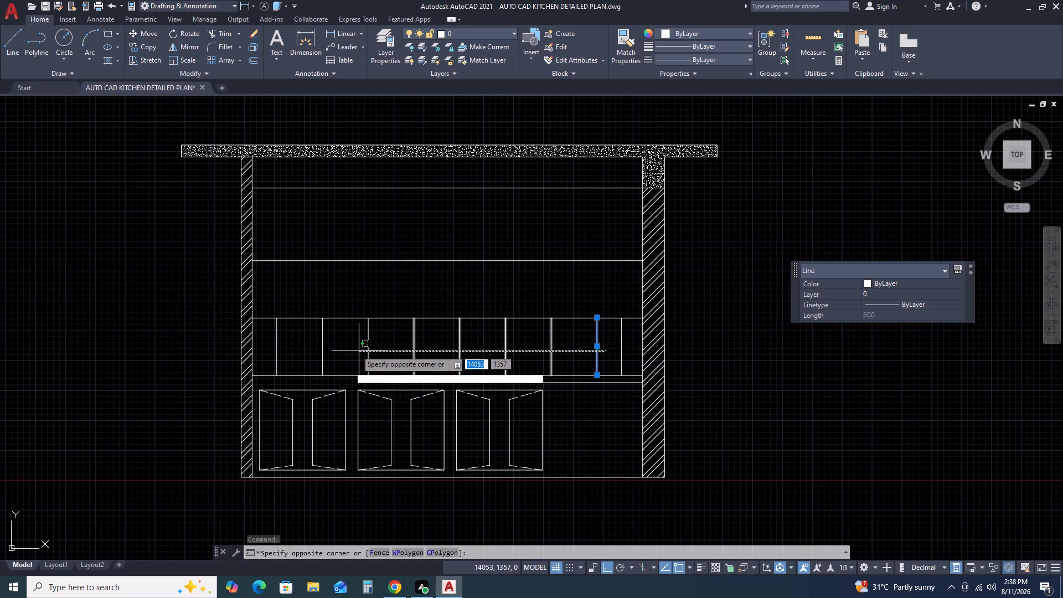
click(295, 342)
key(Delete)
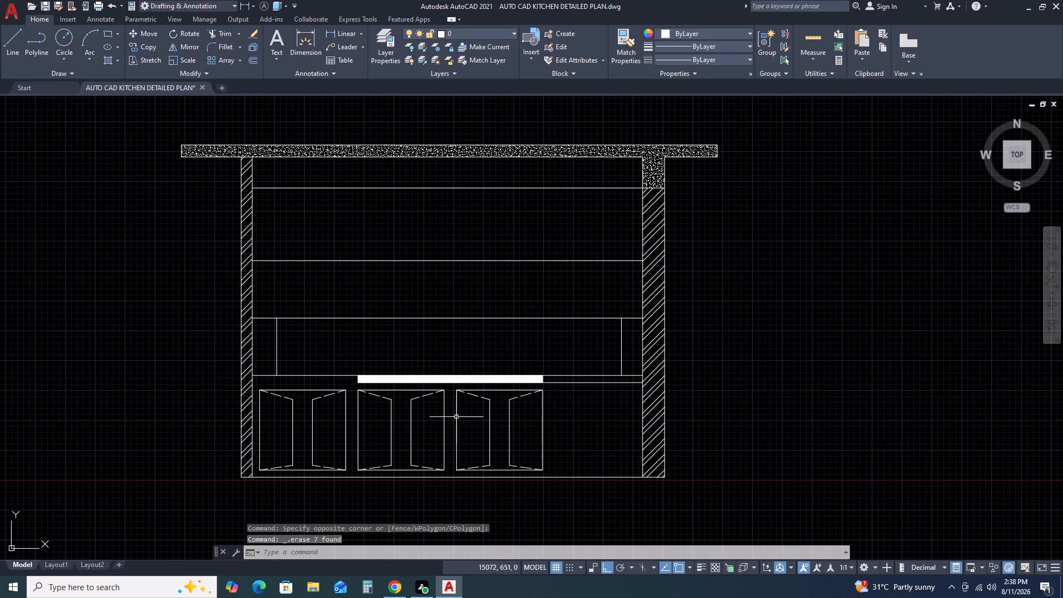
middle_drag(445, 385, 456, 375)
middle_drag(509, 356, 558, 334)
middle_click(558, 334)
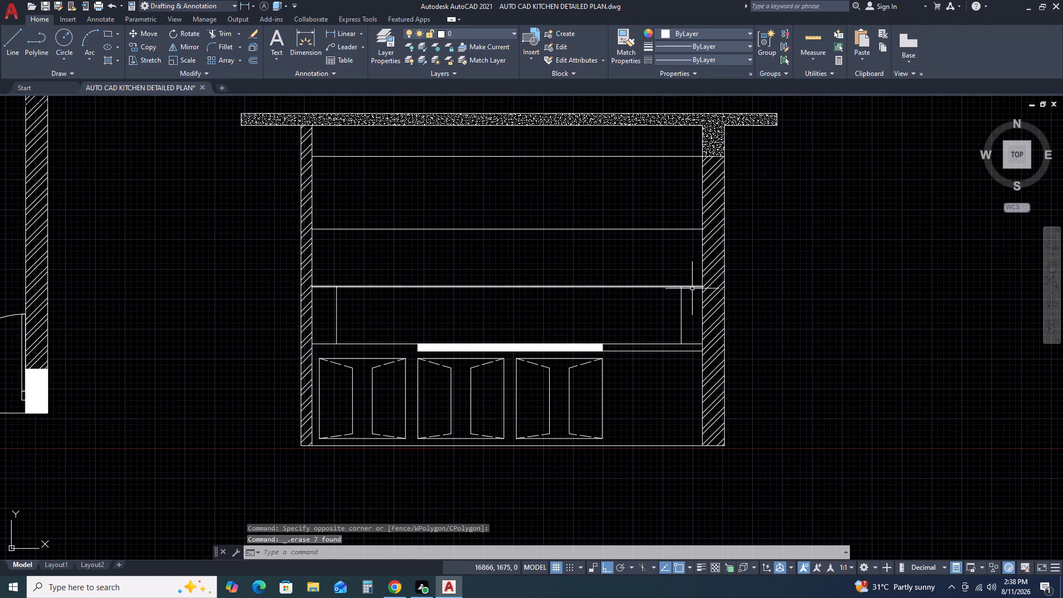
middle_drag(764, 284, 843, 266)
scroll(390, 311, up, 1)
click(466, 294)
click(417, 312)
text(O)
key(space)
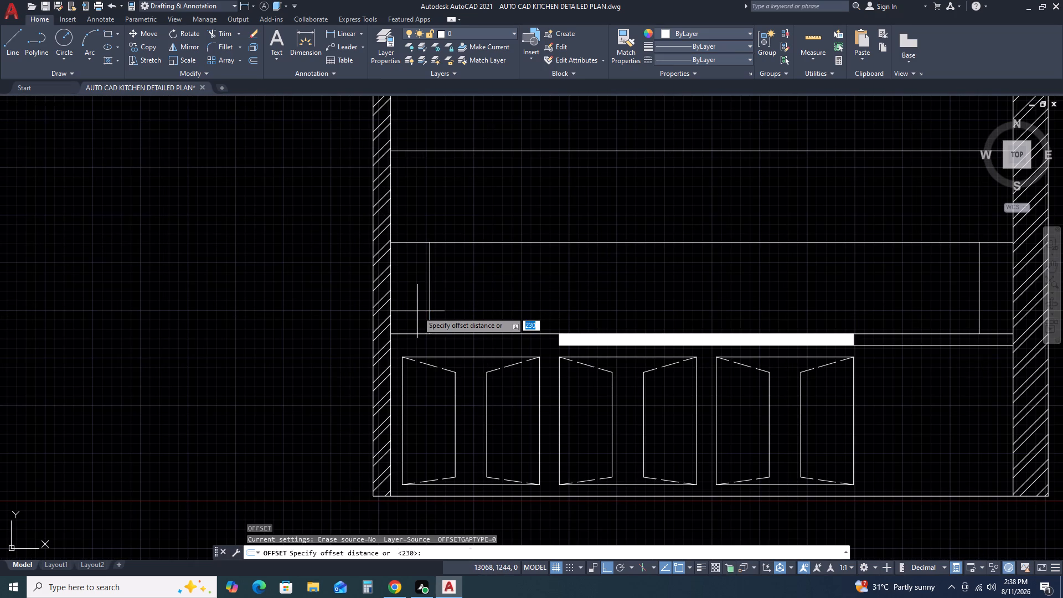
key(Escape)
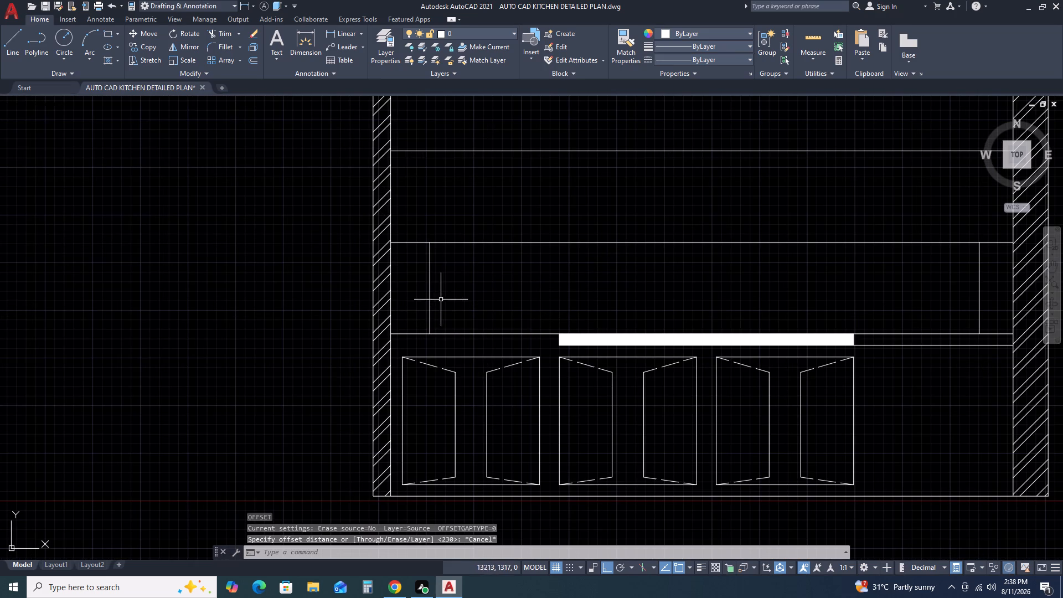
Copy the band's first vertical divider as an array of 9 items fitted up to the last divider.
click(442, 298)
click(426, 318)
text(CO)
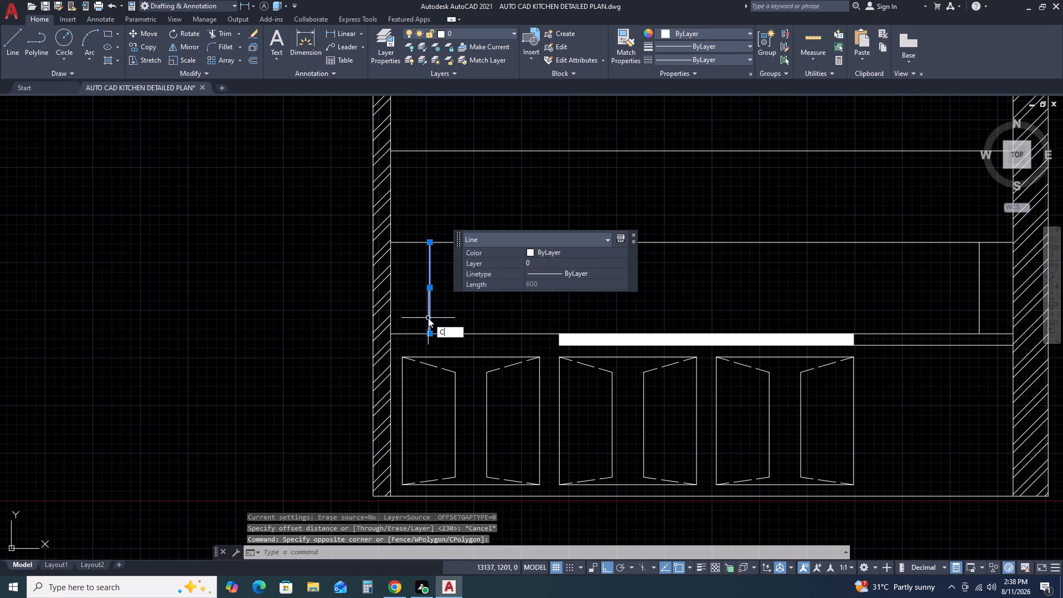
key(space)
click(433, 332)
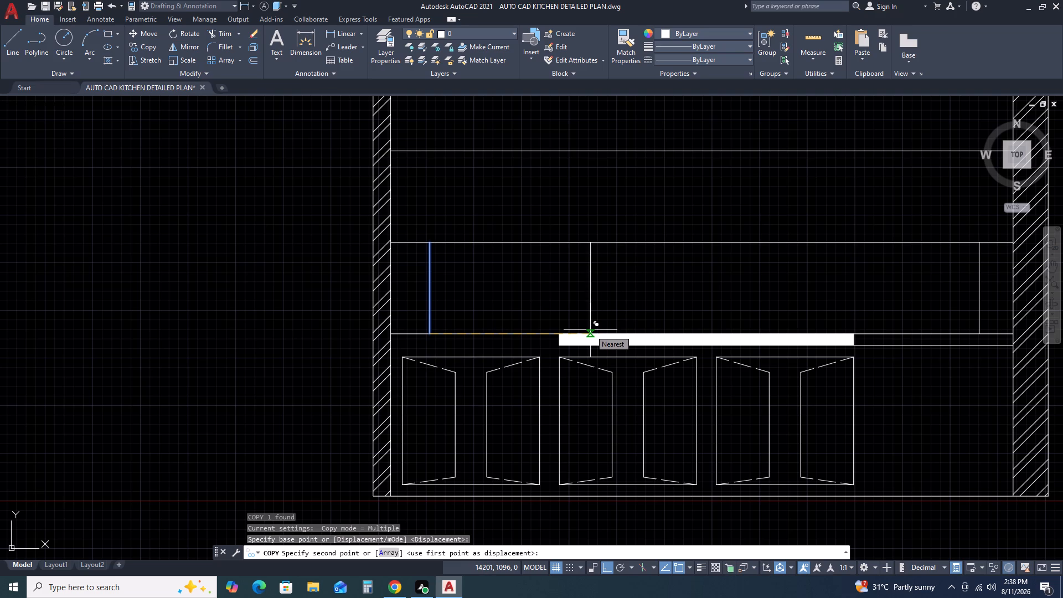
text(A)
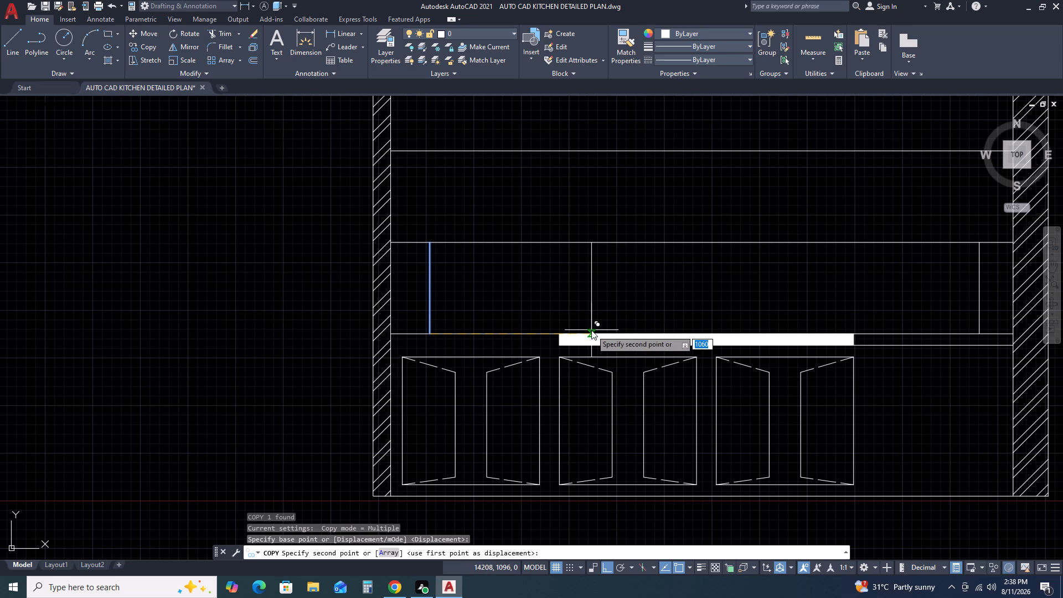
key(space)
text(9)
key(space)
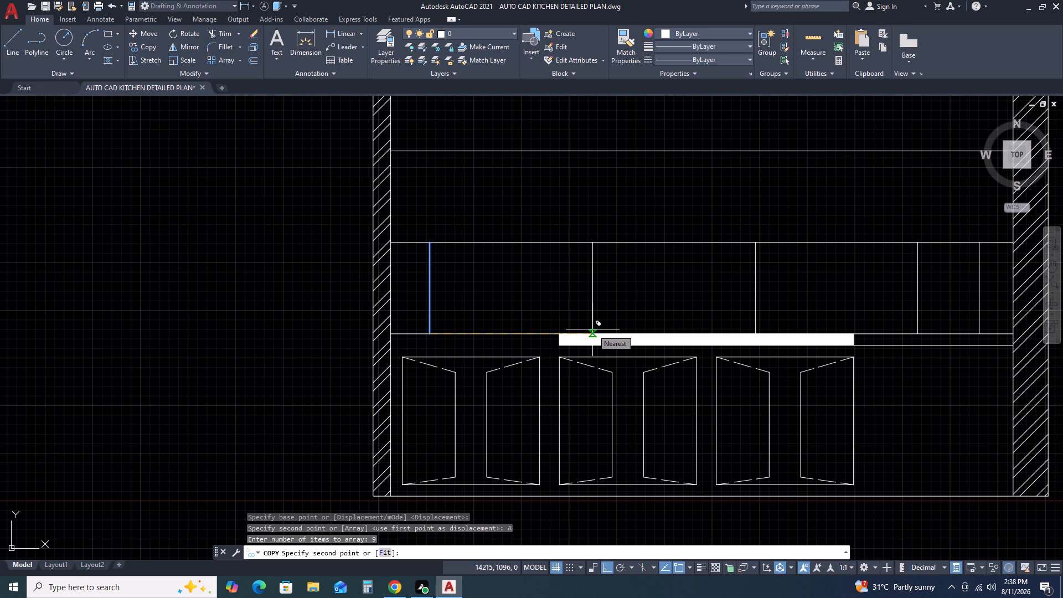
click(384, 553)
scroll(706, 319, down, 2)
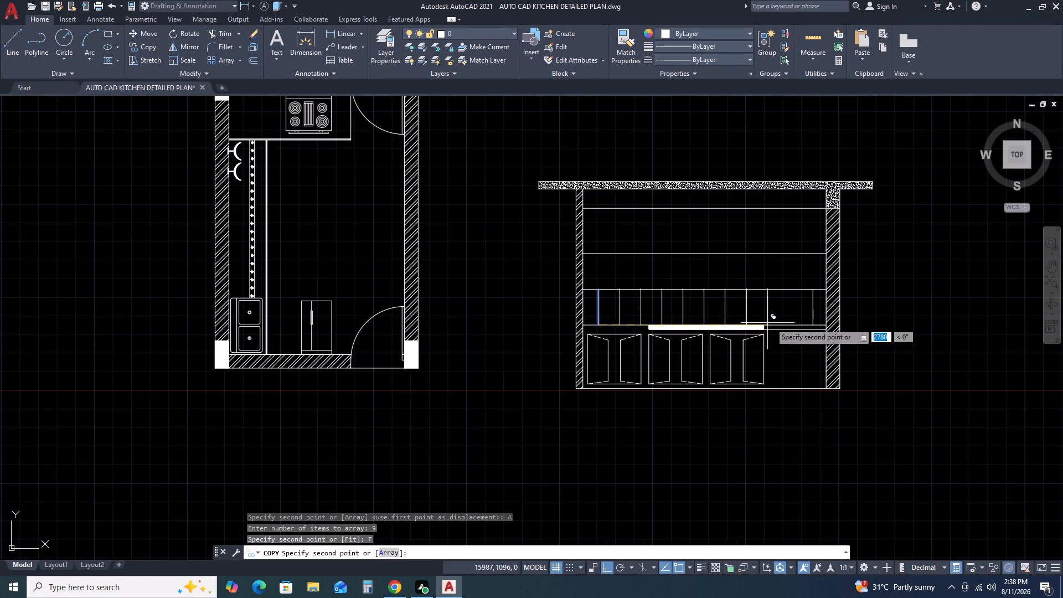
scroll(791, 322, up, 2)
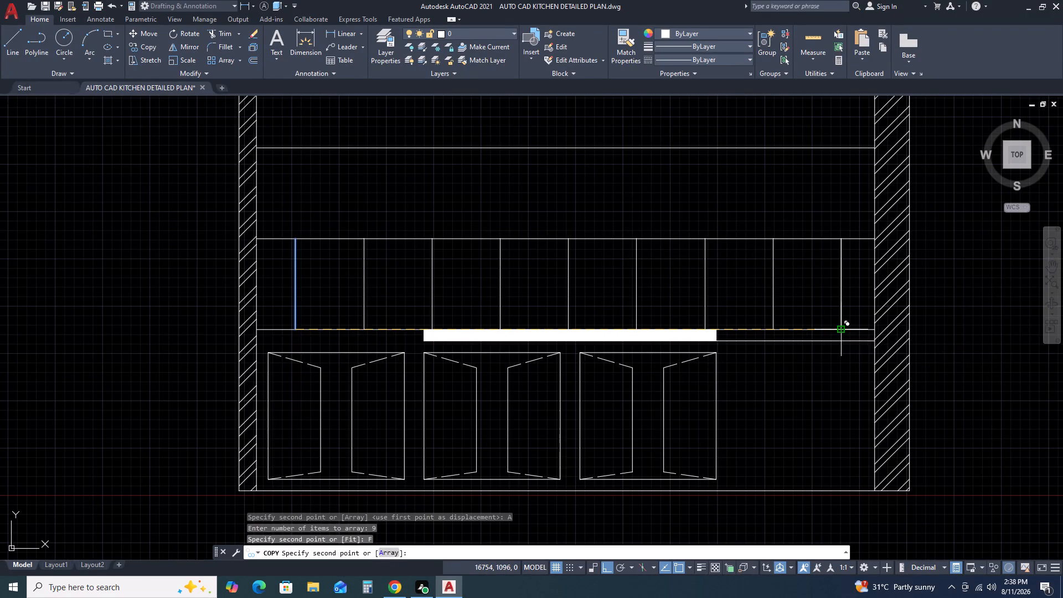
click(843, 331)
key(Escape)
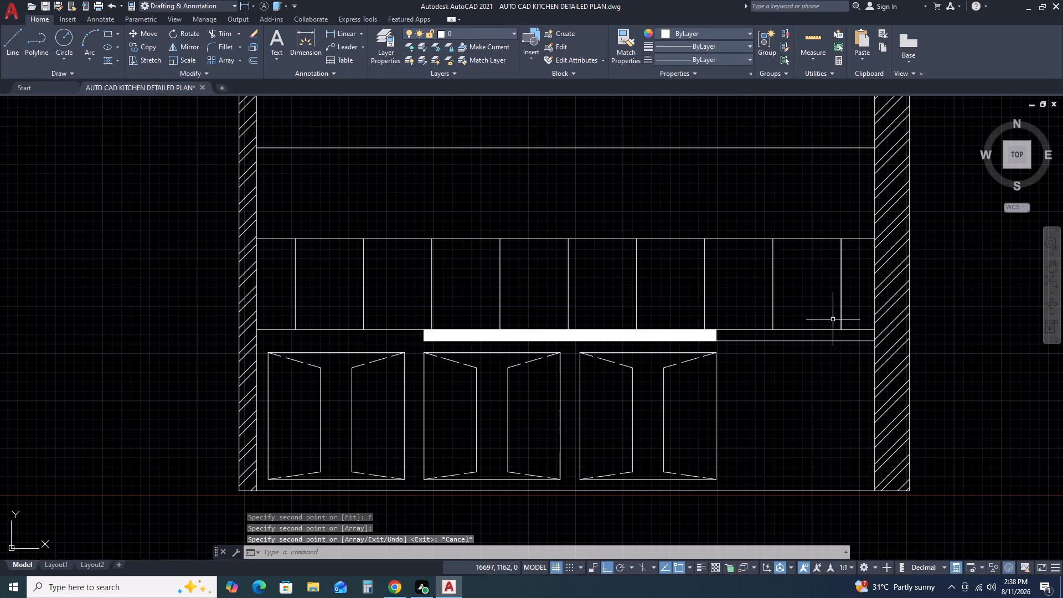
Delete the duplicate line lying on the band's last vertical divider.
click(840, 312)
key(Delete)
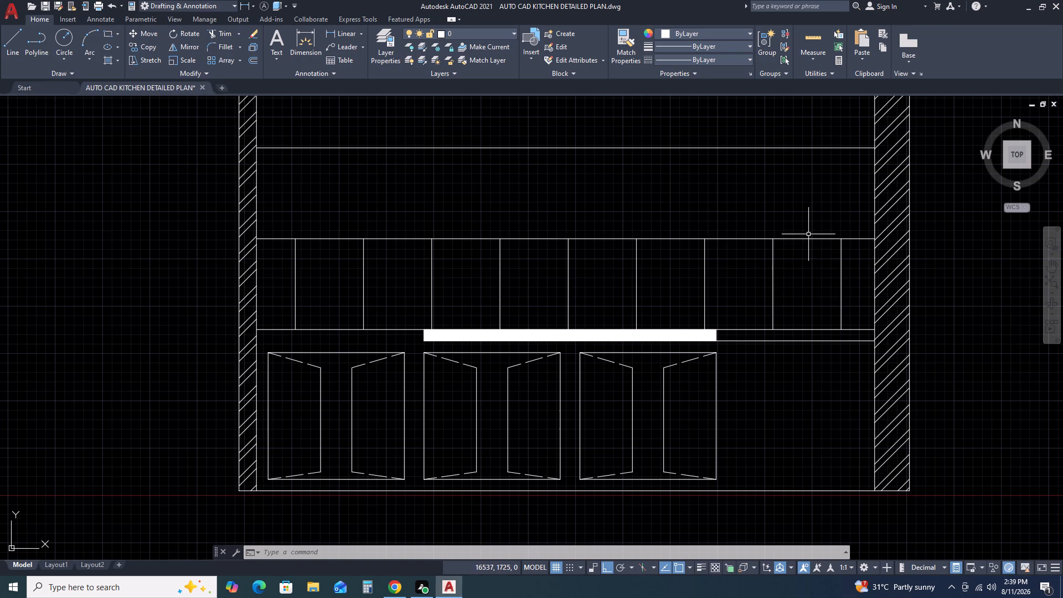
Measure the divided band's height at the thicker end wall with a trial linear dimension, without placing it.
scroll(806, 240, down, 1)
middle_drag(841, 254, 591, 286)
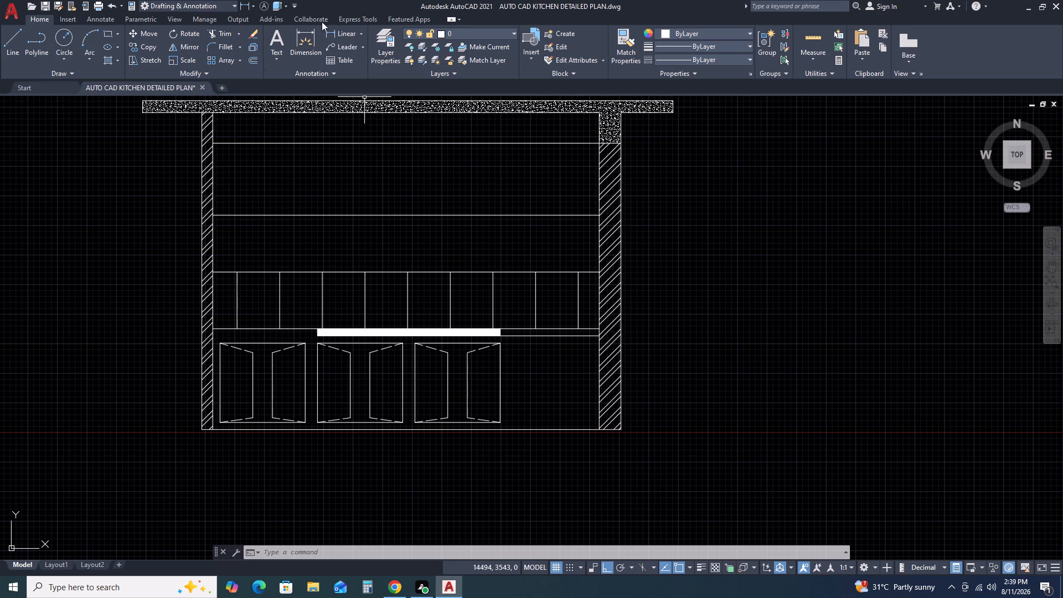
click(350, 34)
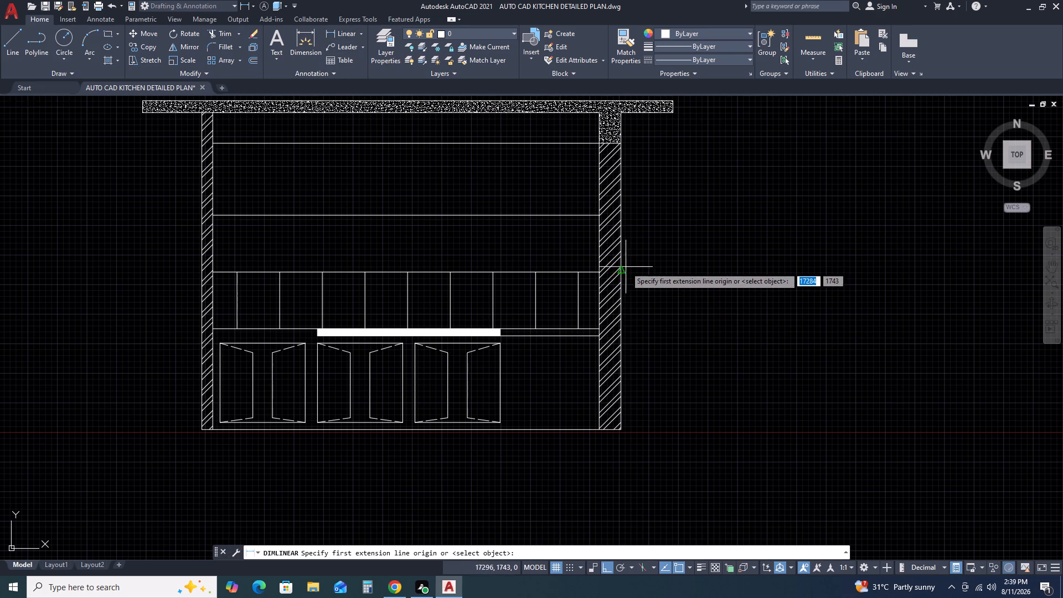
click(596, 270)
click(598, 330)
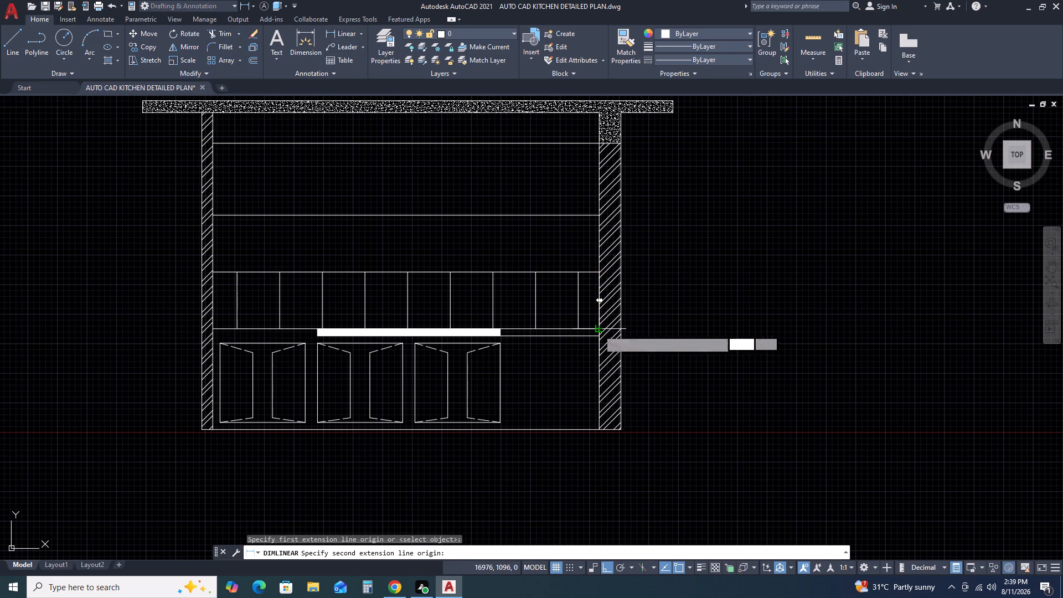
scroll(671, 326, up, 3)
scroll(671, 326, down, 2)
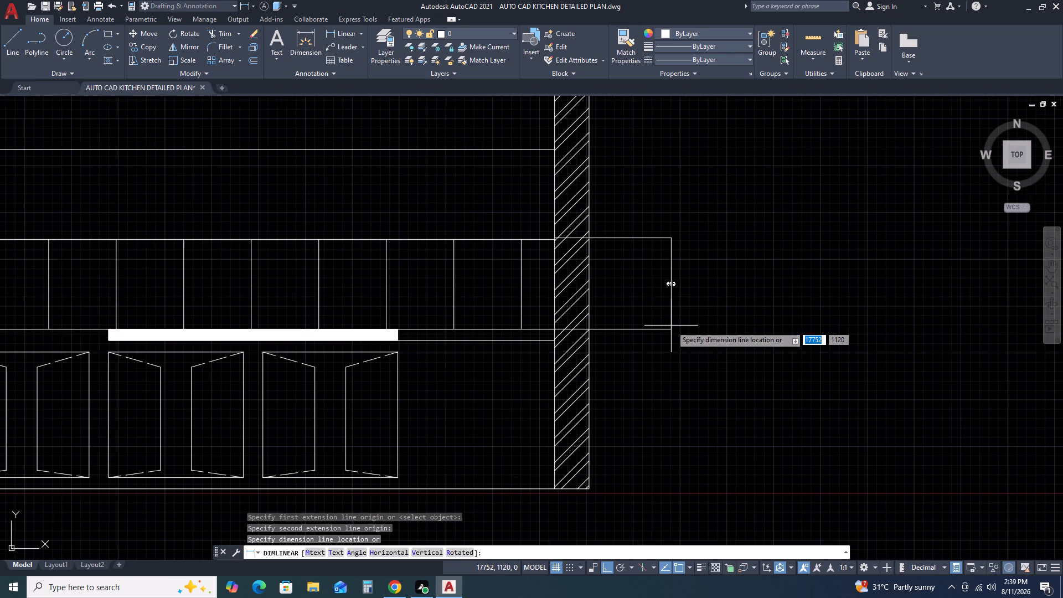
scroll(671, 326, down, 1)
scroll(657, 328, up, 2)
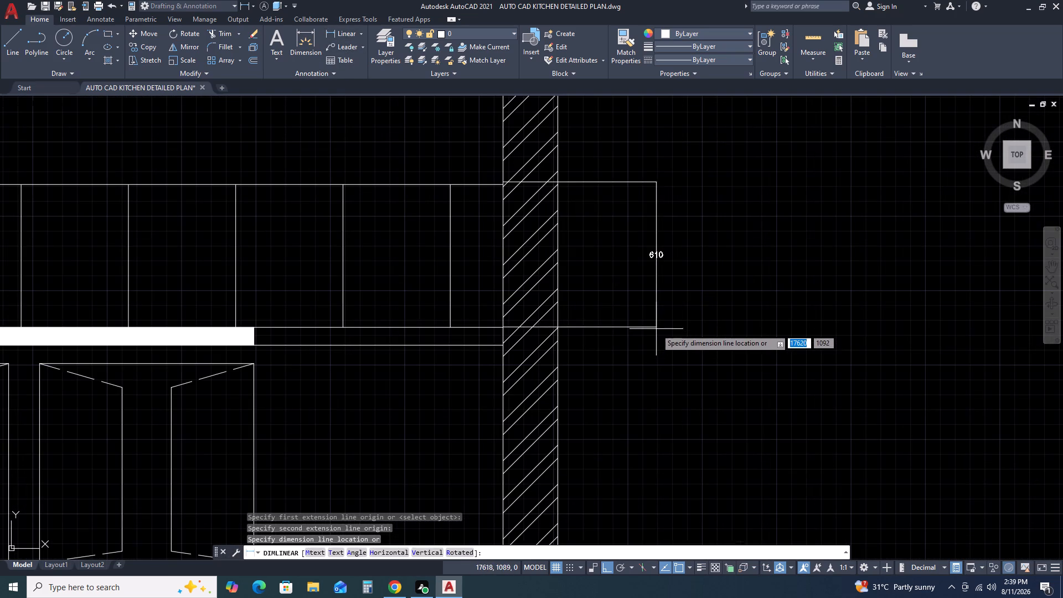
key(Escape)
key(space)
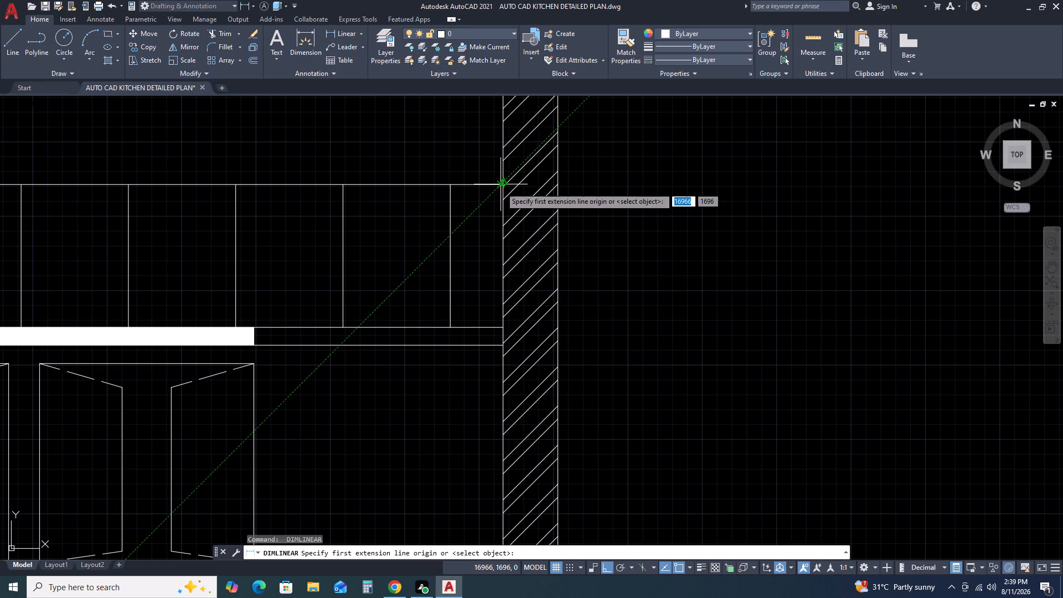
click(500, 187)
click(503, 328)
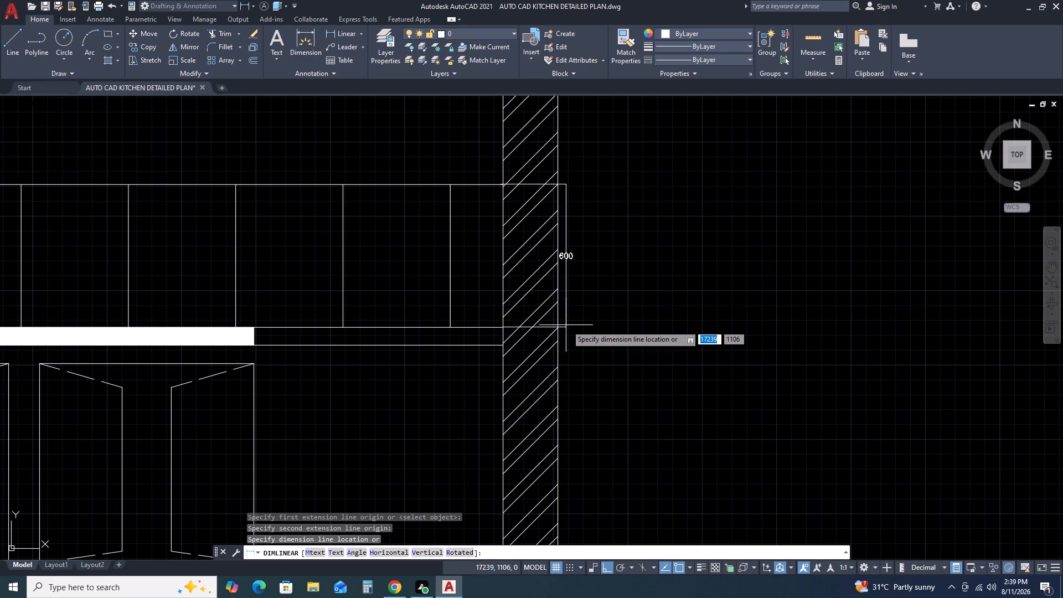
key(Escape)
Offset the band's upper line 75 downward.
click(494, 183)
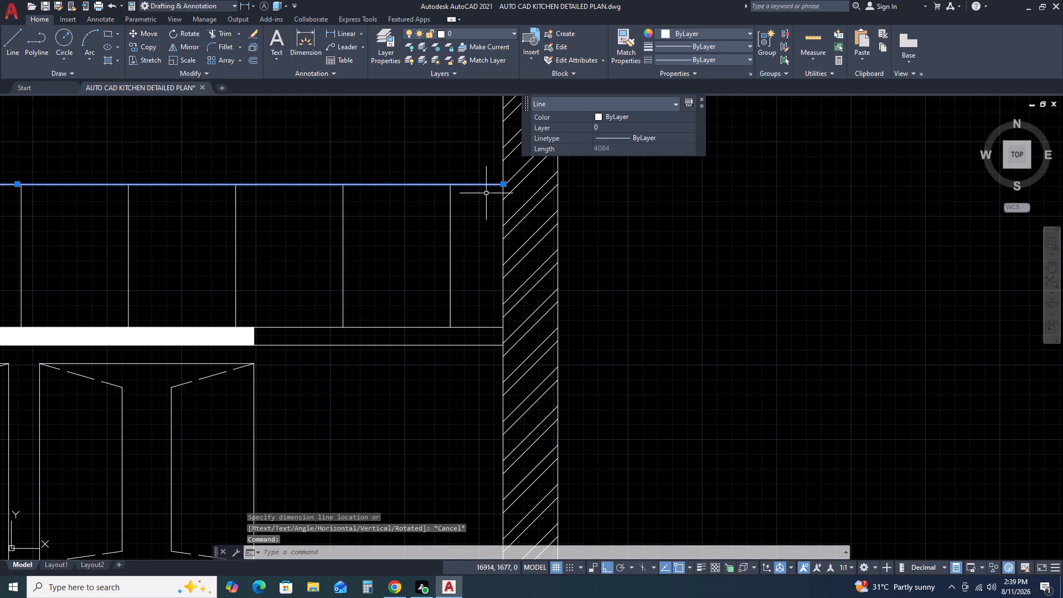
text(O)
key(space)
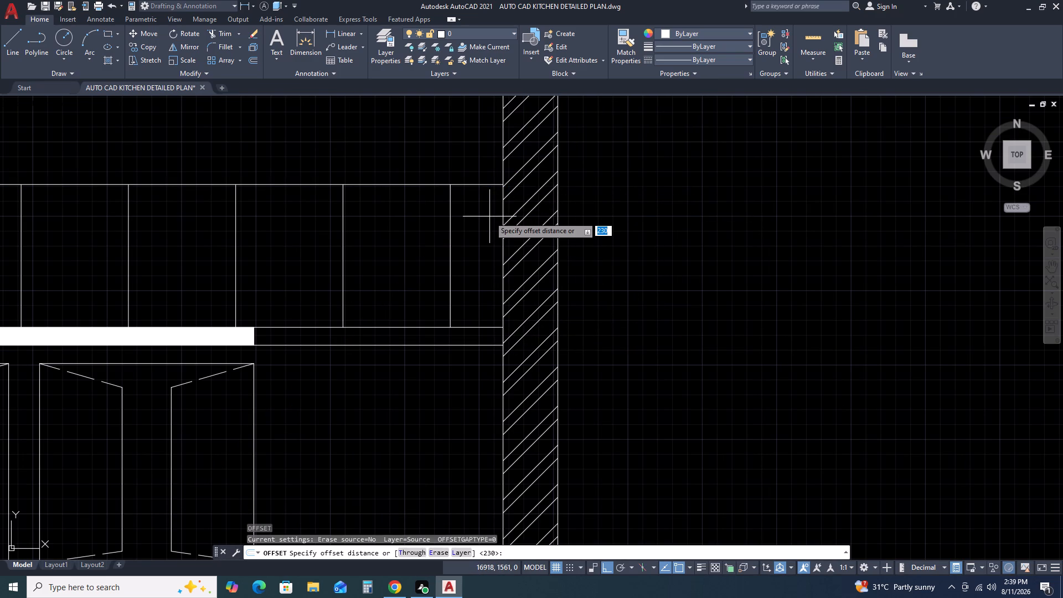
key(7)
text(5)
key(space)
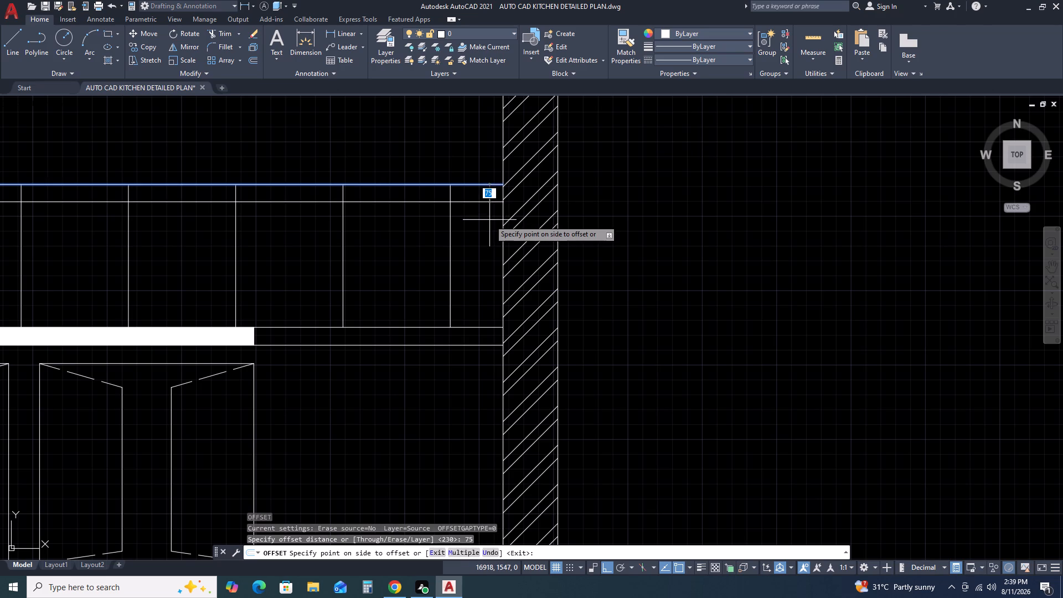
click(489, 220)
scroll(489, 220, down, 1)
middle_drag(438, 239, 812, 236)
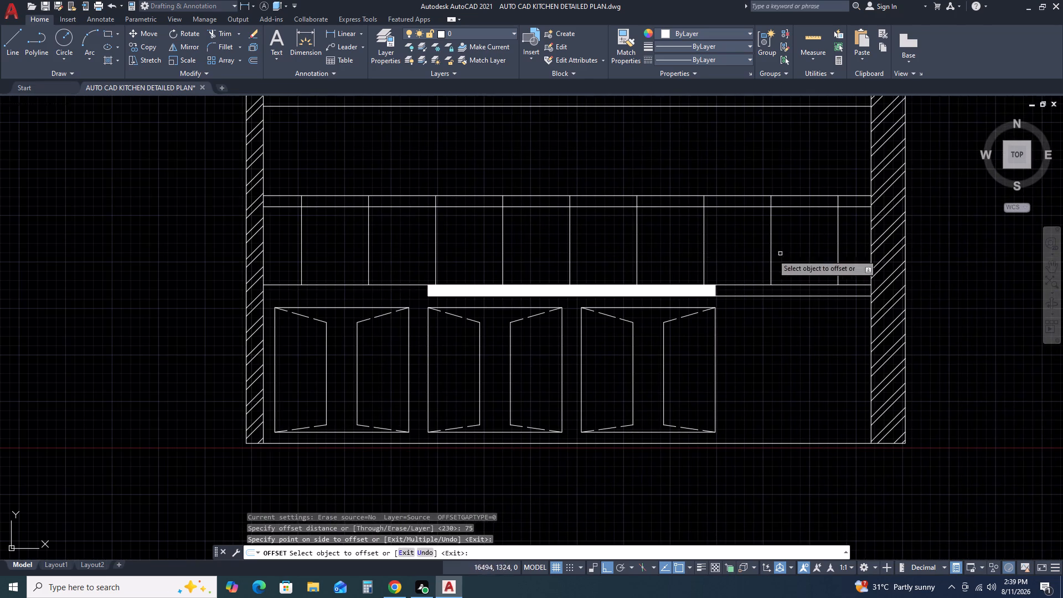
key(Escape)
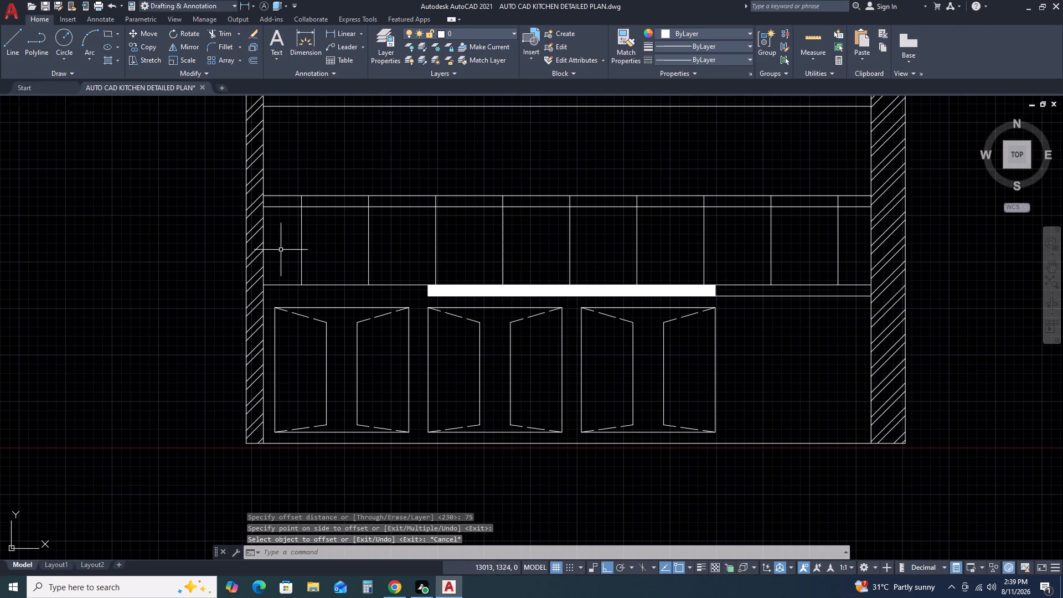
Trim away the parts of all the vertical dividers between the band's upper line and its offset line.
text(TR)
key(space)
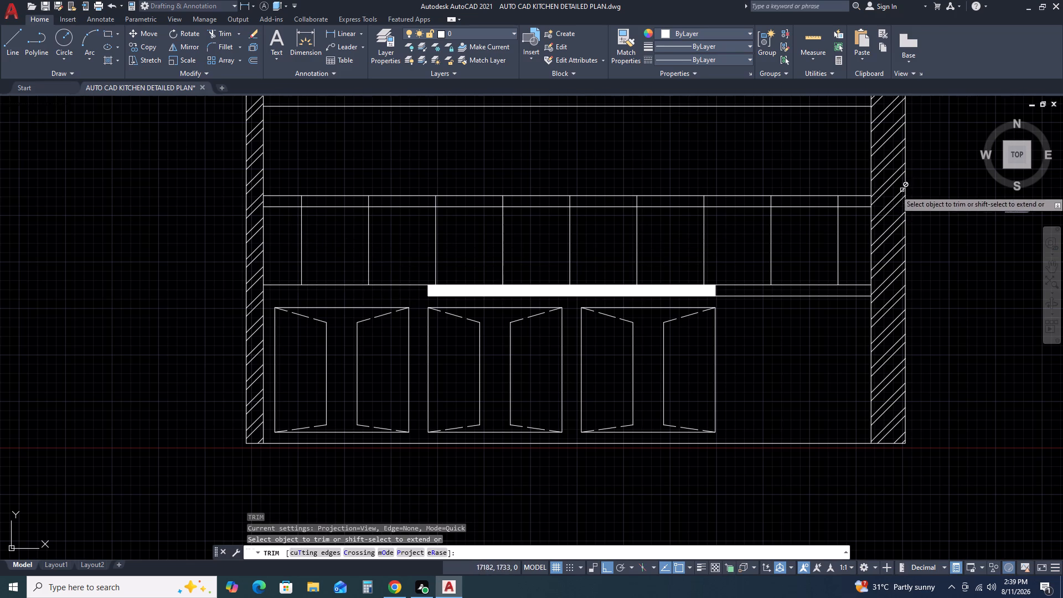
scroll(839, 205, up, 2)
drag(848, 196, 816, 200)
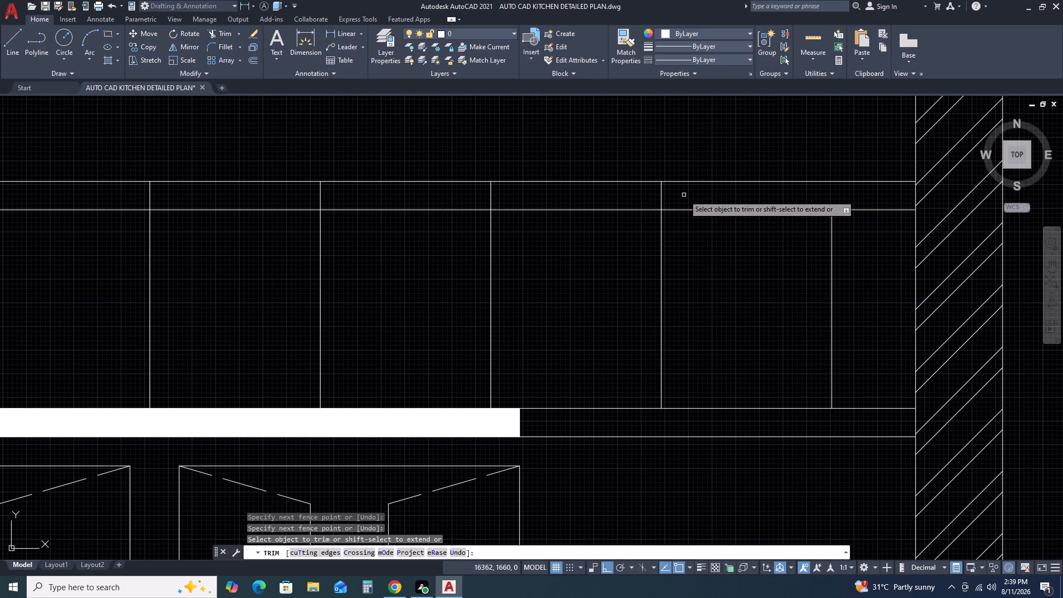
drag(684, 195, 679, 195)
click(478, 199)
scroll(618, 229, down, 3)
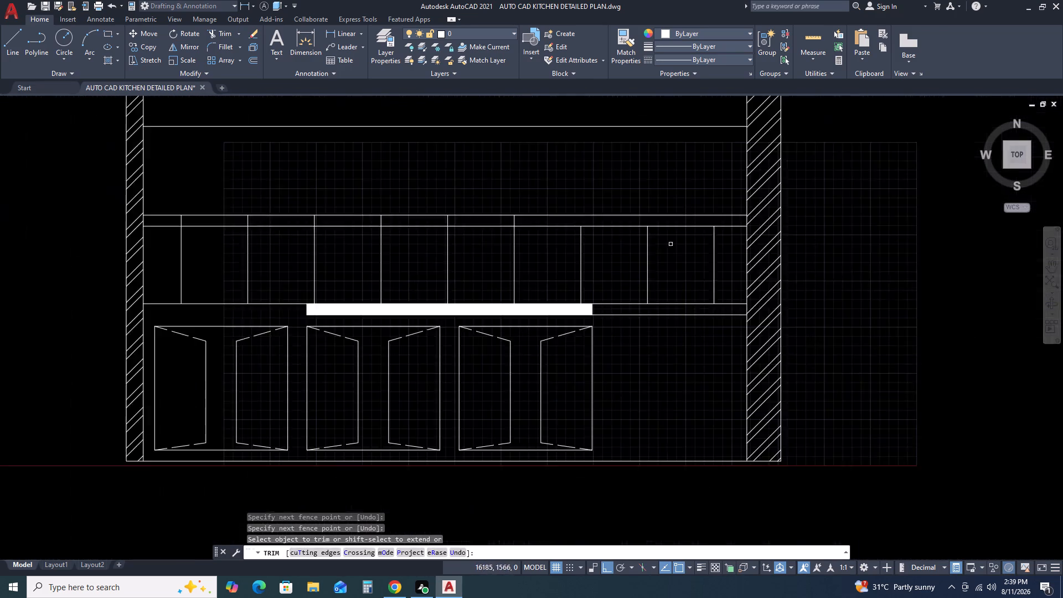
scroll(706, 251, down, 1)
scroll(393, 229, up, 2)
click(347, 240)
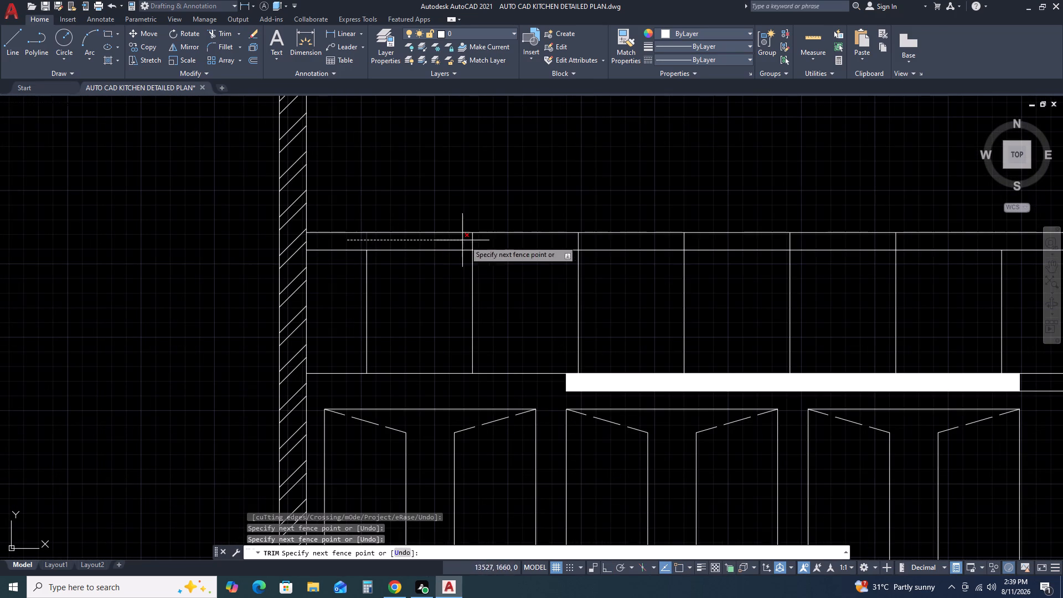
click(918, 239)
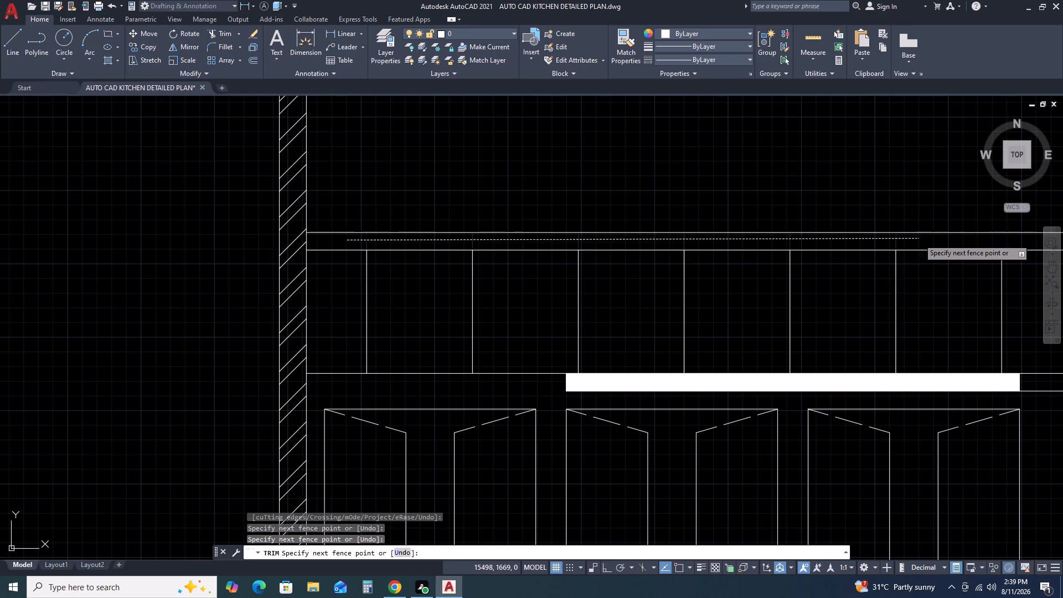
scroll(767, 283, down, 1)
key(Escape)
scroll(810, 259, down, 1)
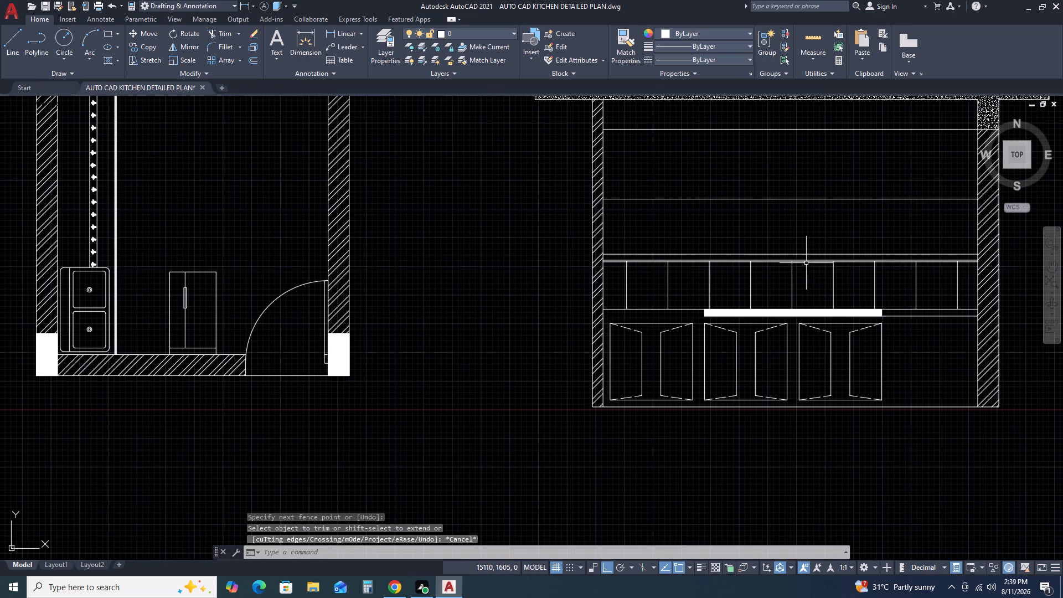
Draw a 675-long vertical line from the top of the third divider from the thicker wall up to the next horizontal line.
middle_drag(961, 277, 799, 309)
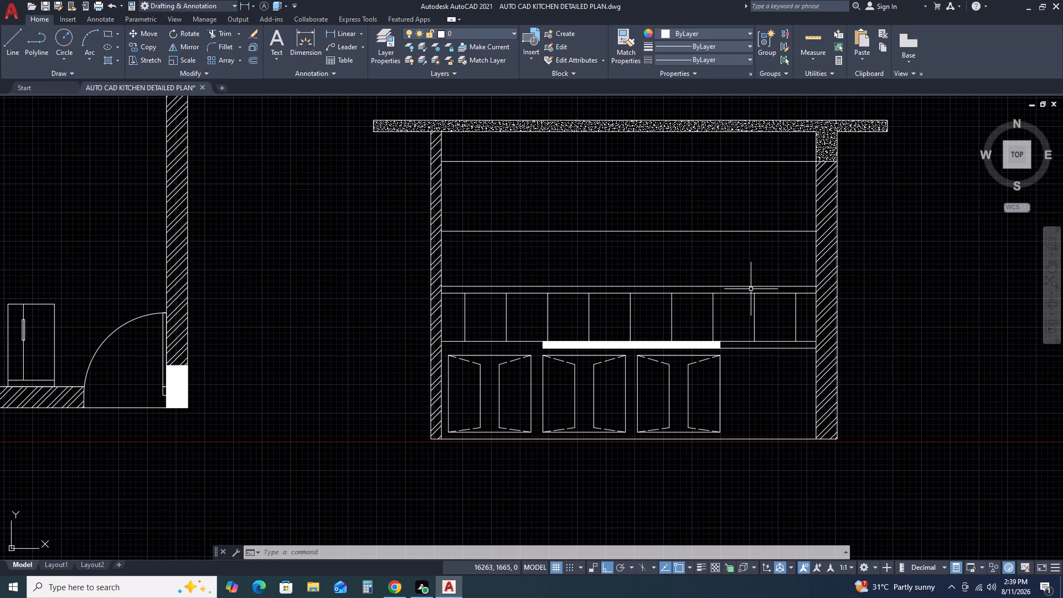
text(L)
key(space)
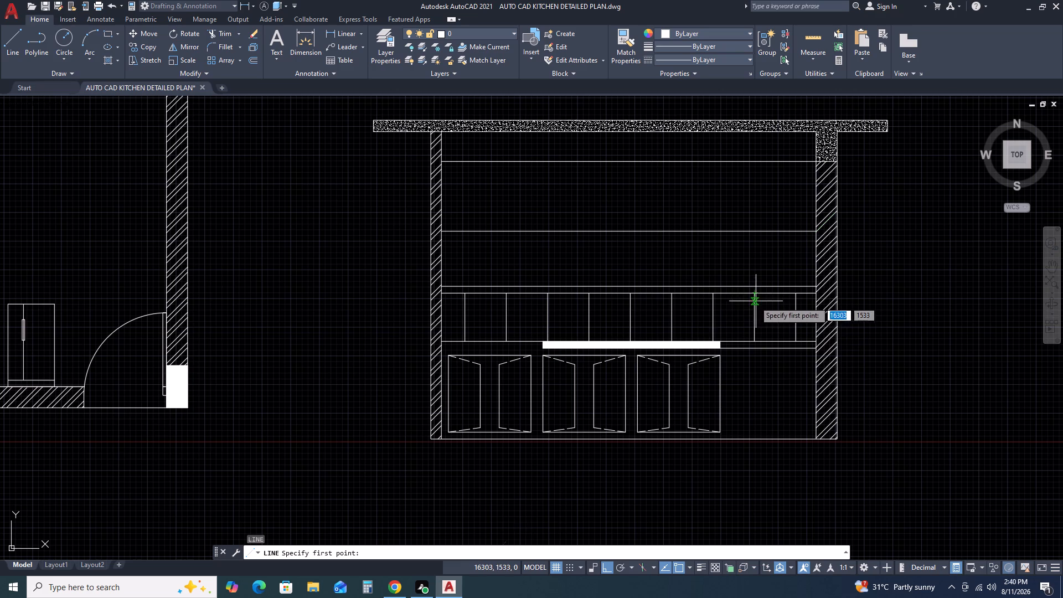
click(712, 294)
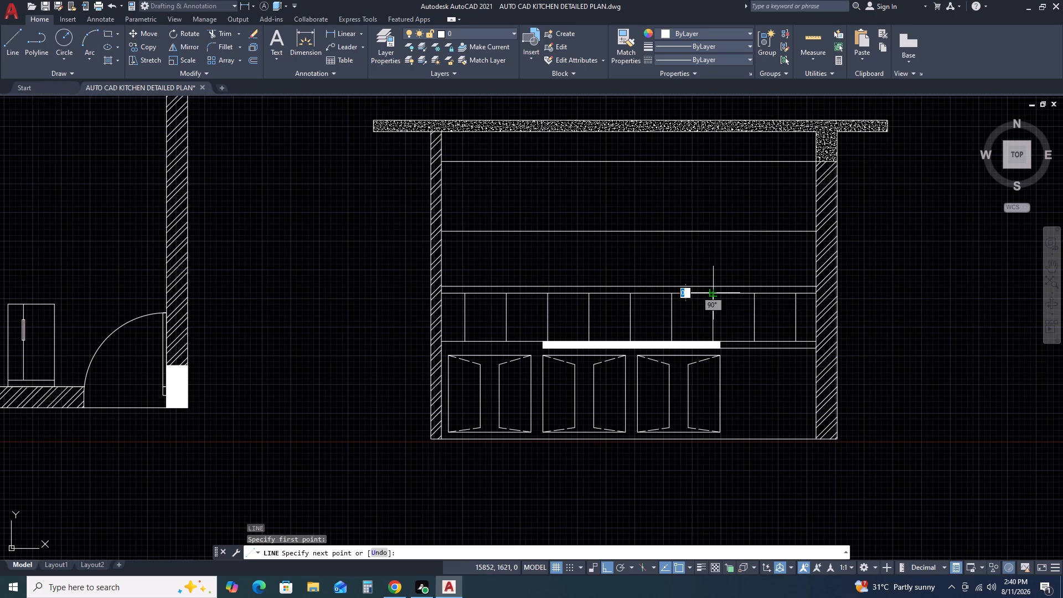
click(712, 229)
key(Escape)
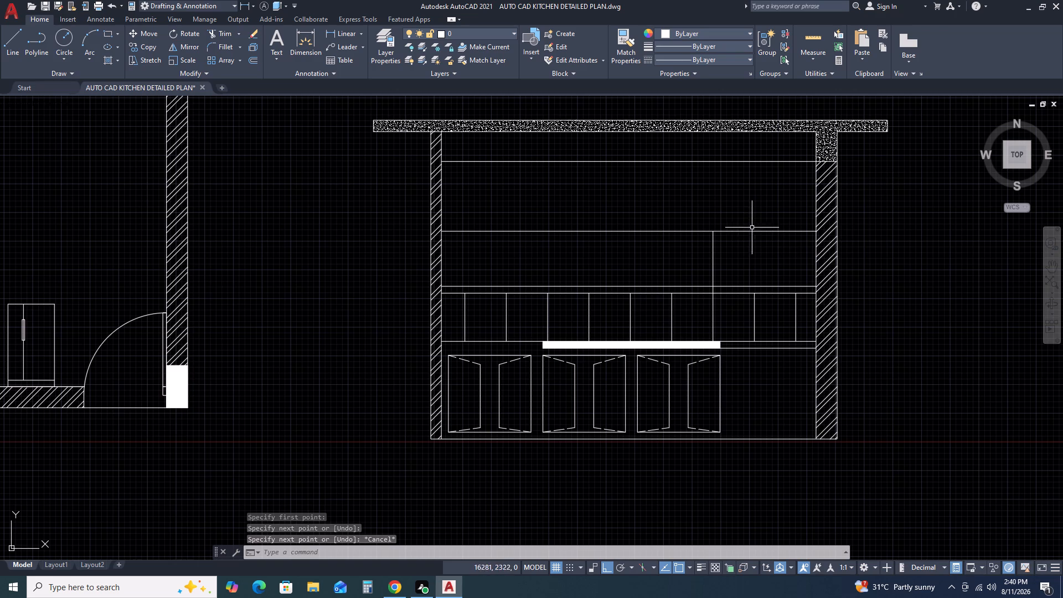
Offset the horizontal line at the new vertical line's upper end 75 downward.
click(695, 232)
text(O)
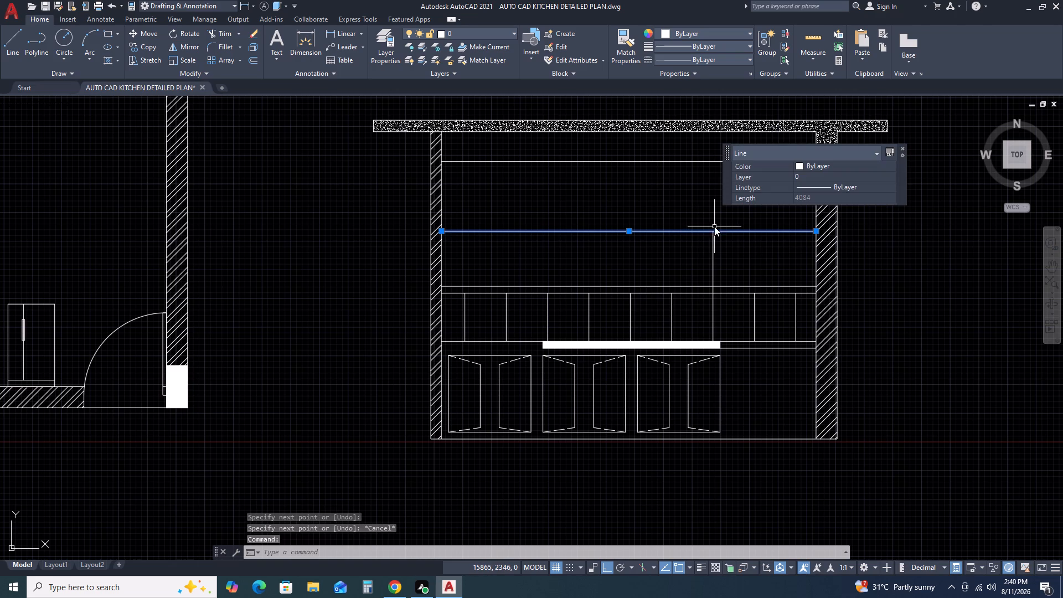
key(space)
key(space)
click(689, 248)
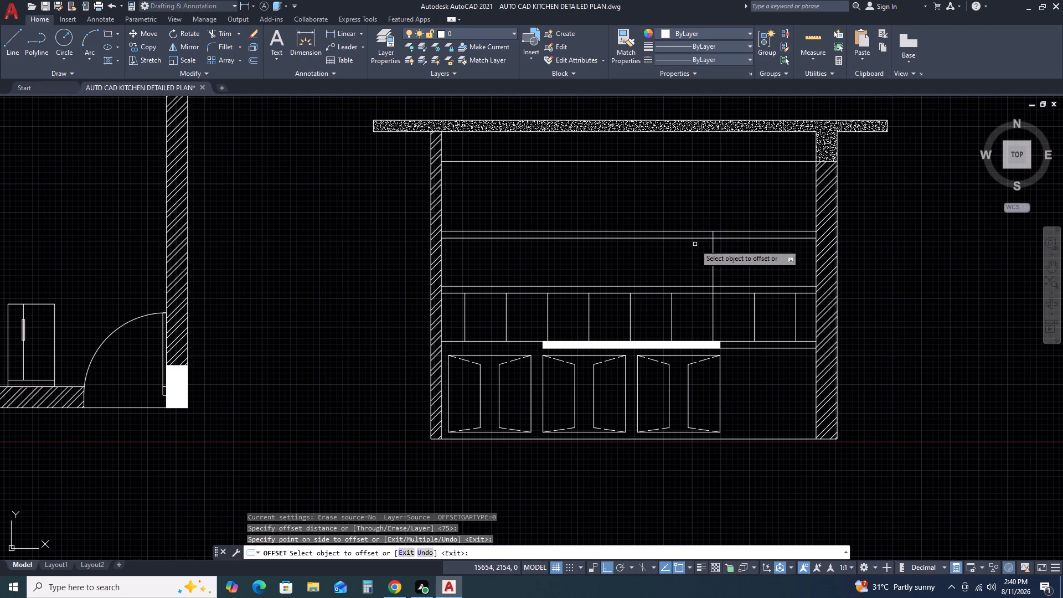
key(Escape)
Trim that horizontal line and its offset between the new vertical line and the thicker wall.
text(TR)
key(space)
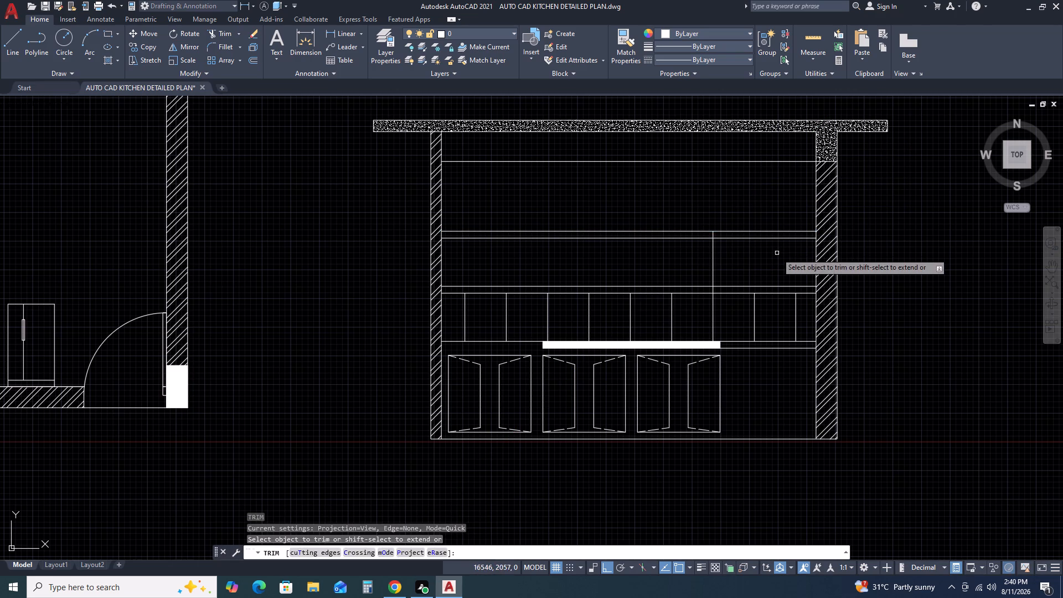
drag(777, 253, 772, 243)
click(756, 207)
key(Escape)
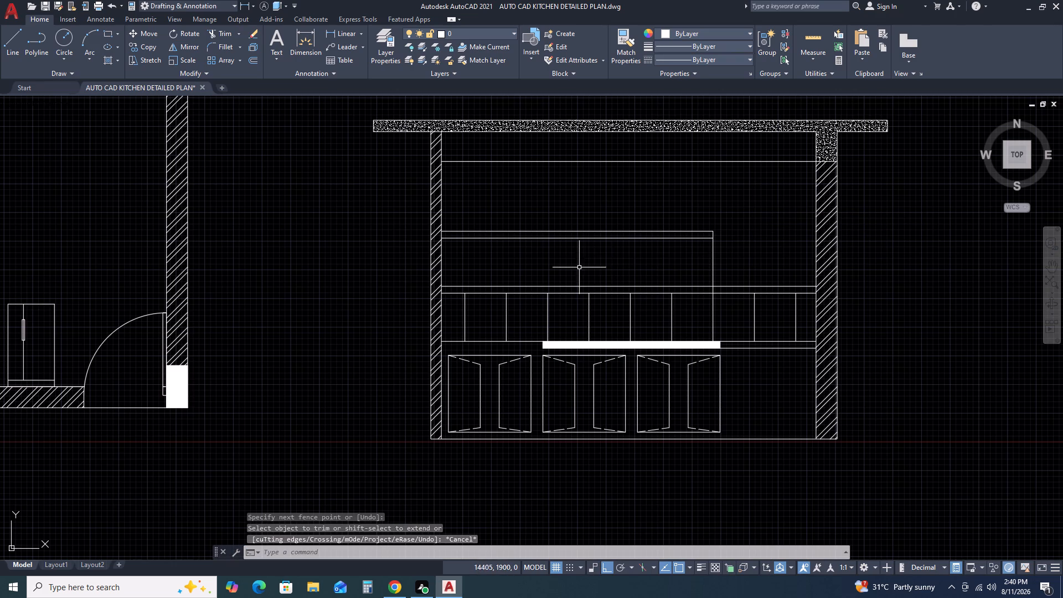
Draw a rectangle over the divided band's first two bays, from the thin wall to the second divider.
middle_drag(576, 267, 769, 233)
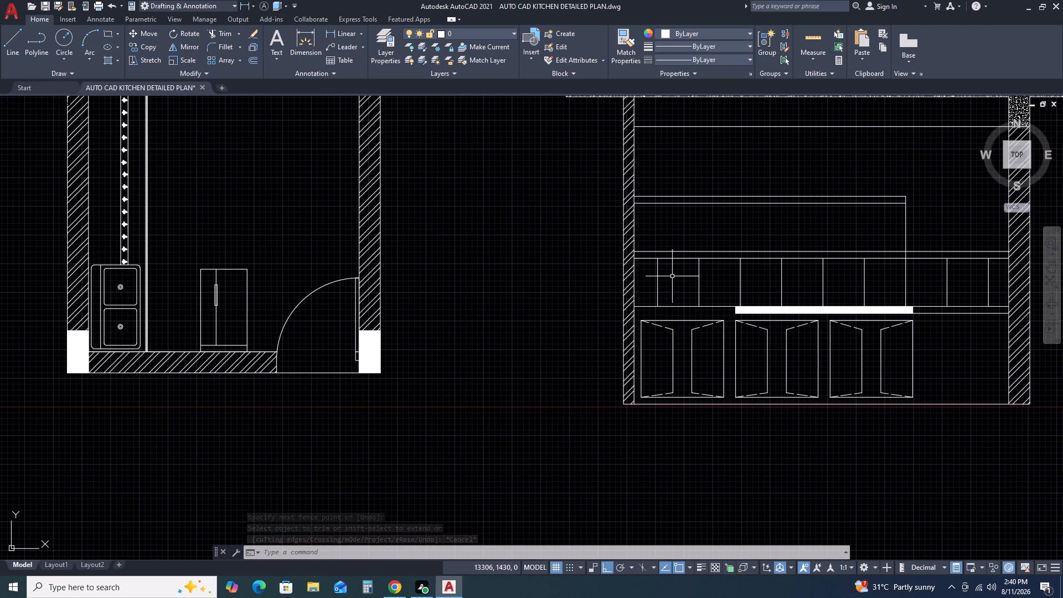
text(RE)
key(c)
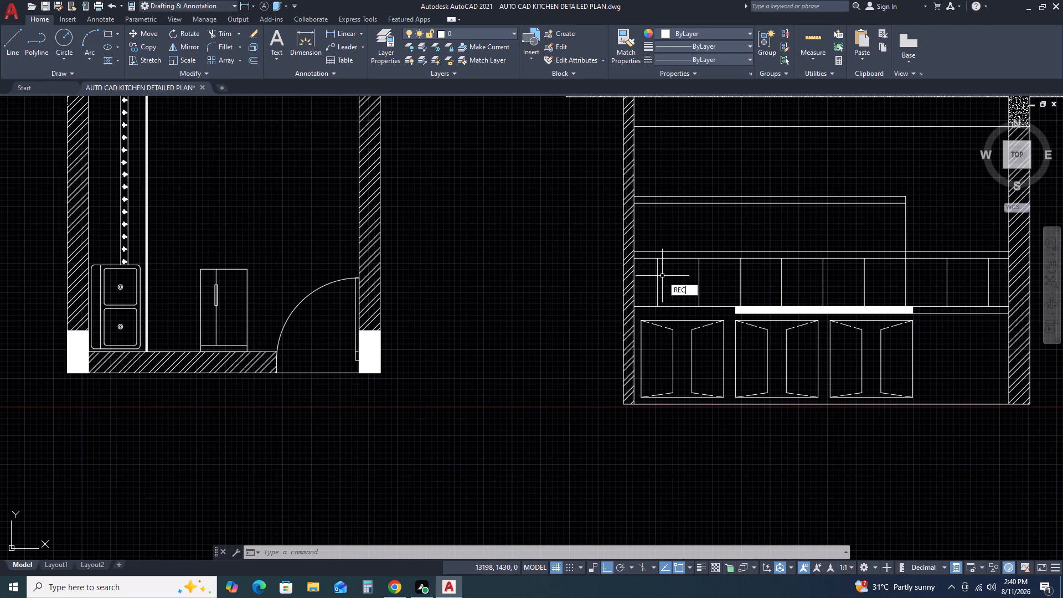
key(space)
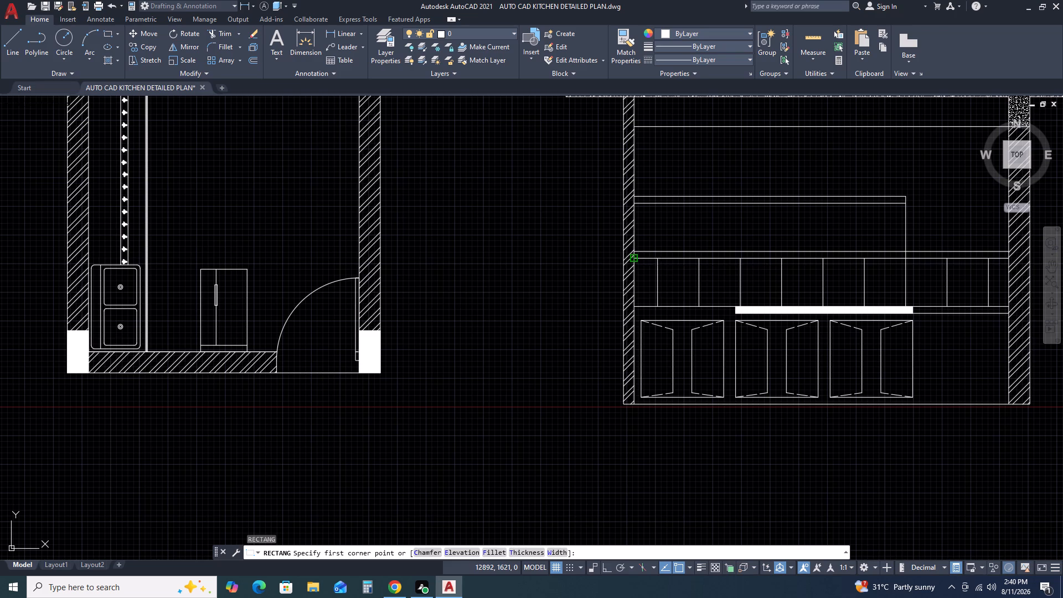
click(632, 256)
click(698, 307)
key(Escape)
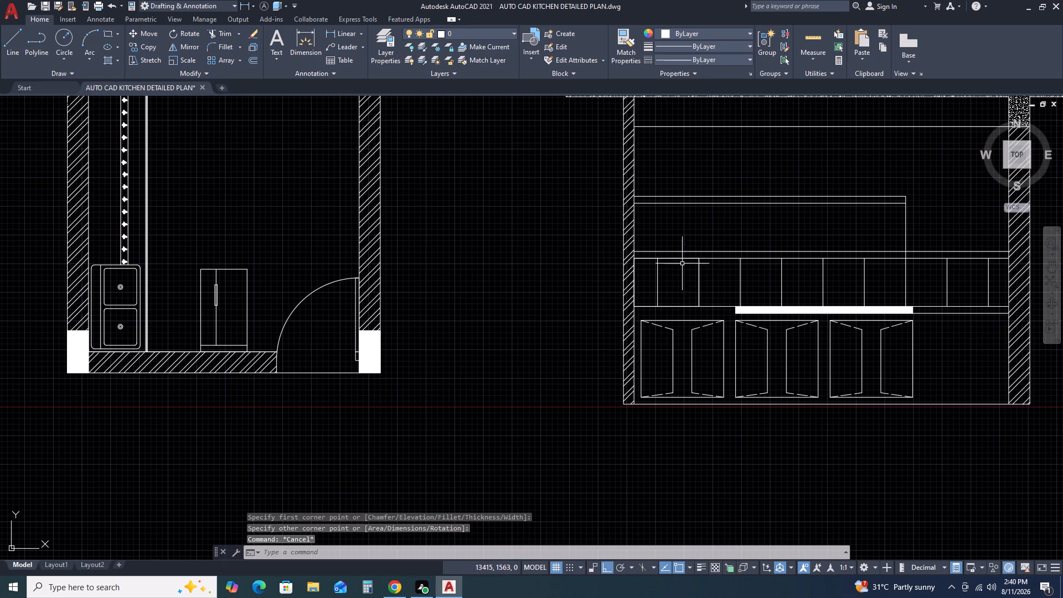
Move the rectangle straight up so its base sits on the upper band's bottom line.
click(682, 260)
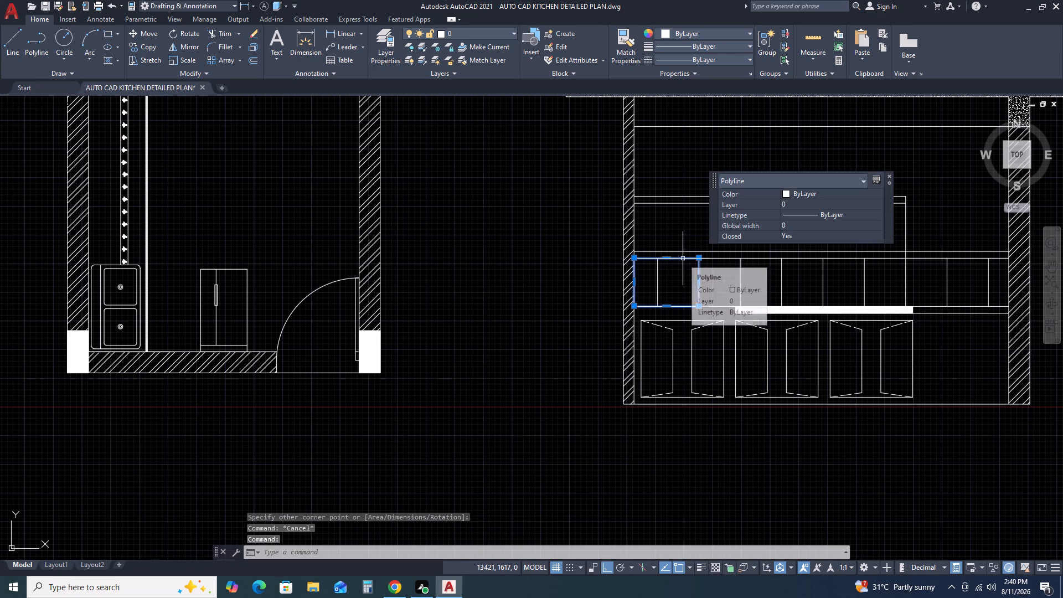
key(m)
key(space)
click(659, 307)
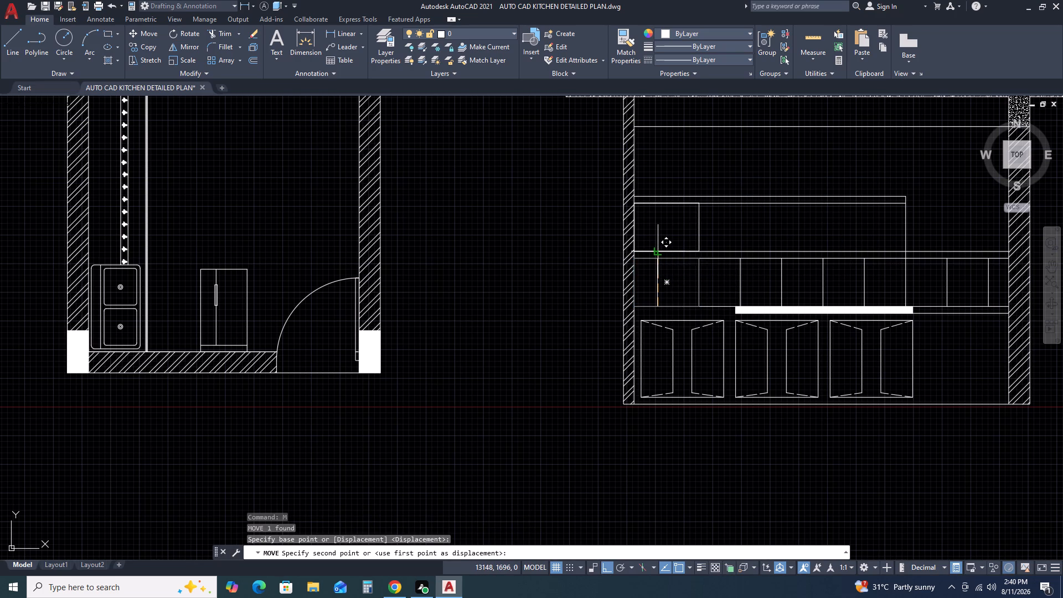
click(659, 251)
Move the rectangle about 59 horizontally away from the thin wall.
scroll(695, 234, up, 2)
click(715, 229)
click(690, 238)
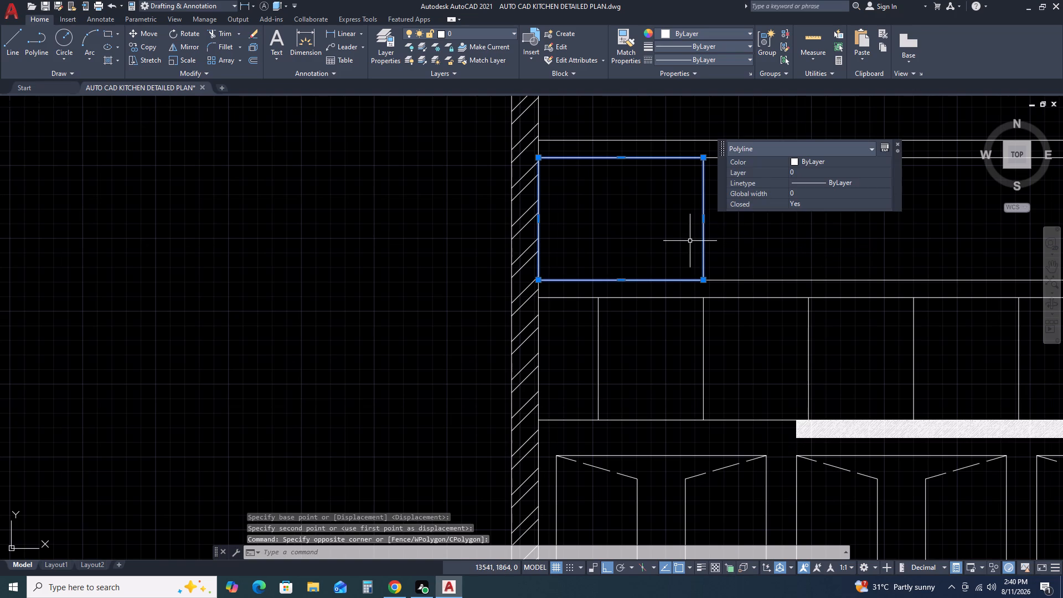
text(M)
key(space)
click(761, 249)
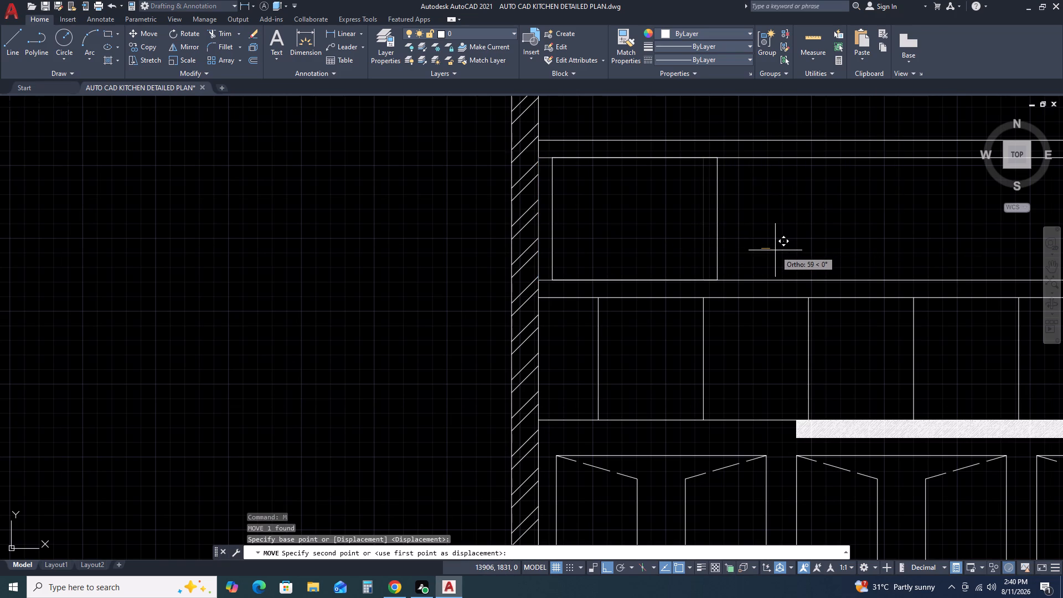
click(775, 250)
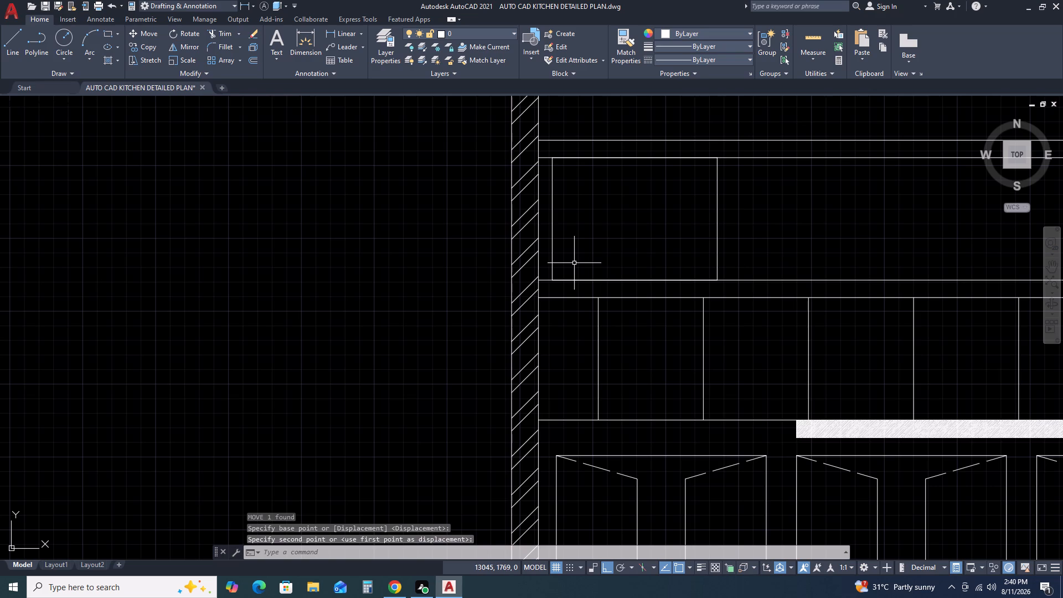
Measure the gap between the rectangle and the thin wall with a trial linear dimension, without placing it.
key(d)
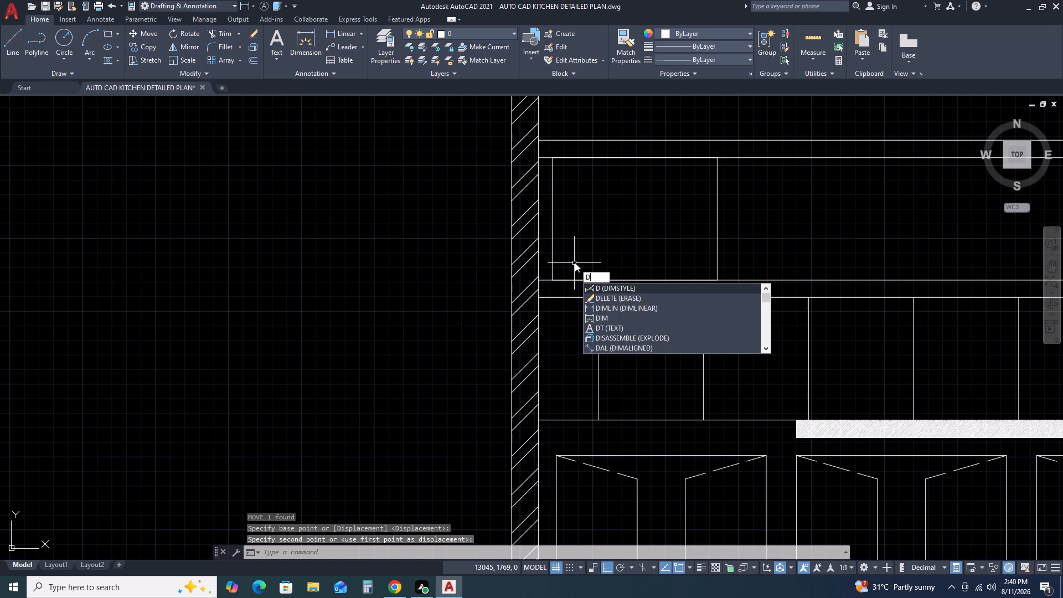
key(l)
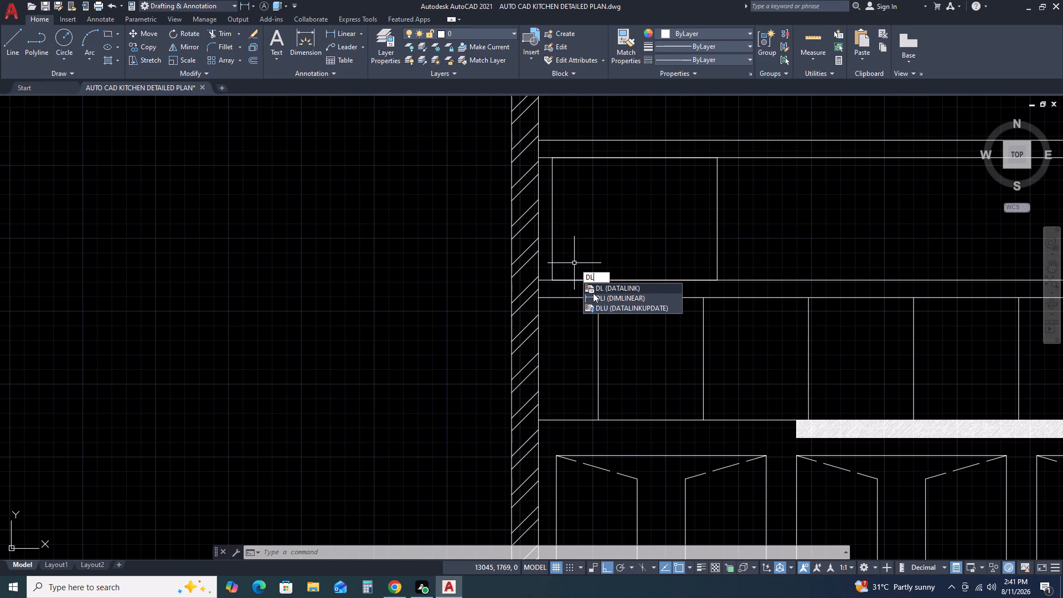
key(i)
key(space)
scroll(550, 281, up, 2)
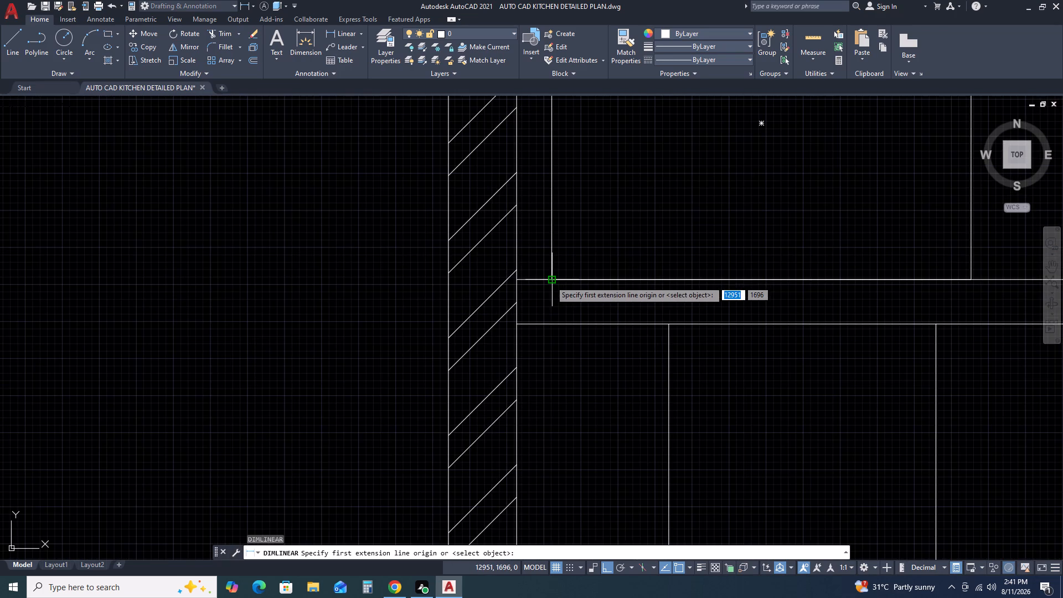
click(550, 281)
click(518, 279)
key(Escape)
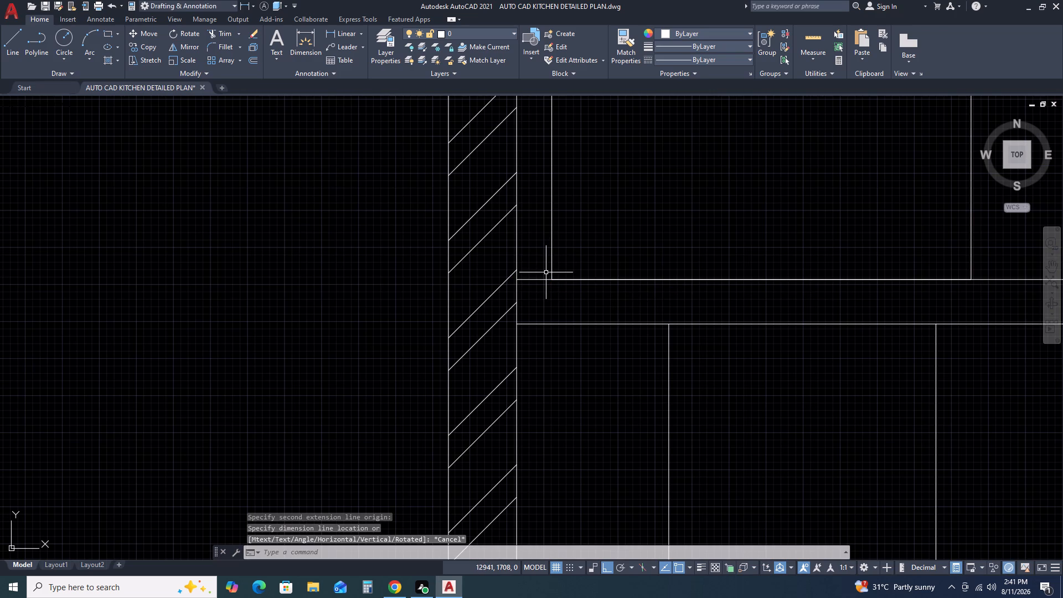
Place a 75 horizontal linear dimension starting from the thin wall's face along the upper band's bottom line.
key(space)
click(518, 281)
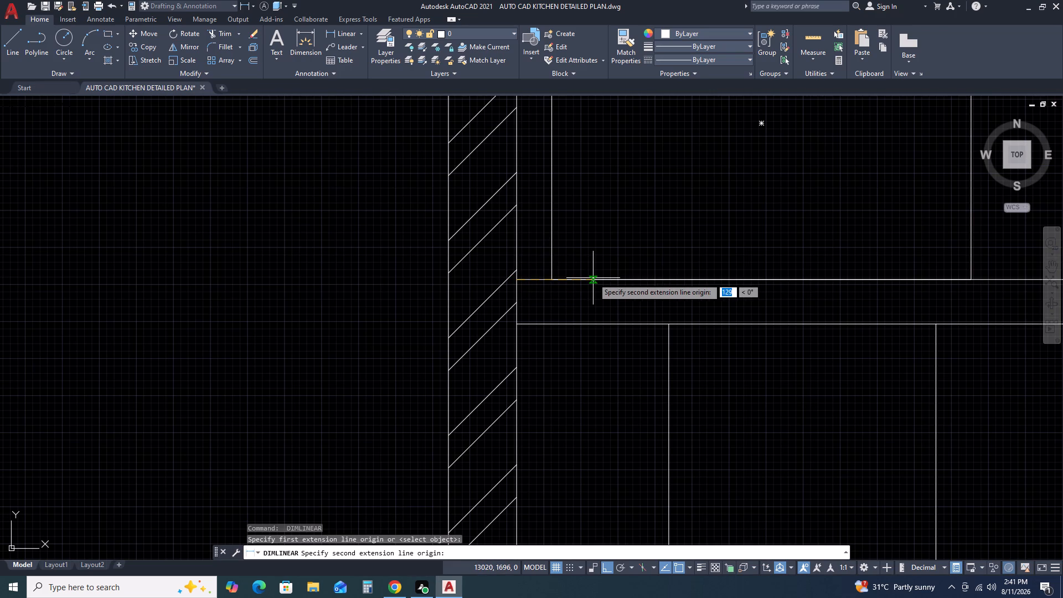
text(75)
key(space)
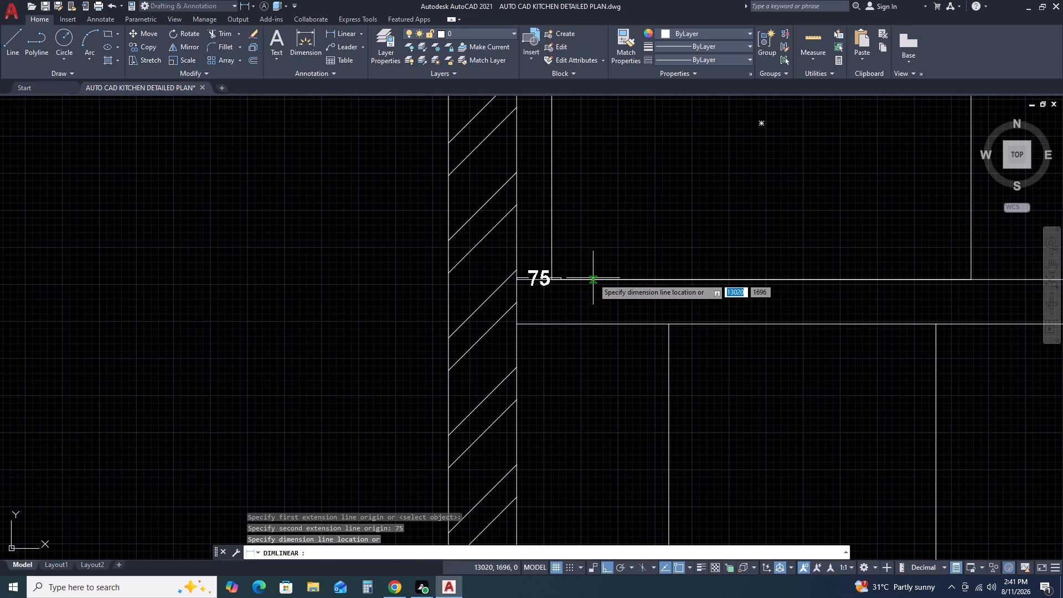
click(585, 219)
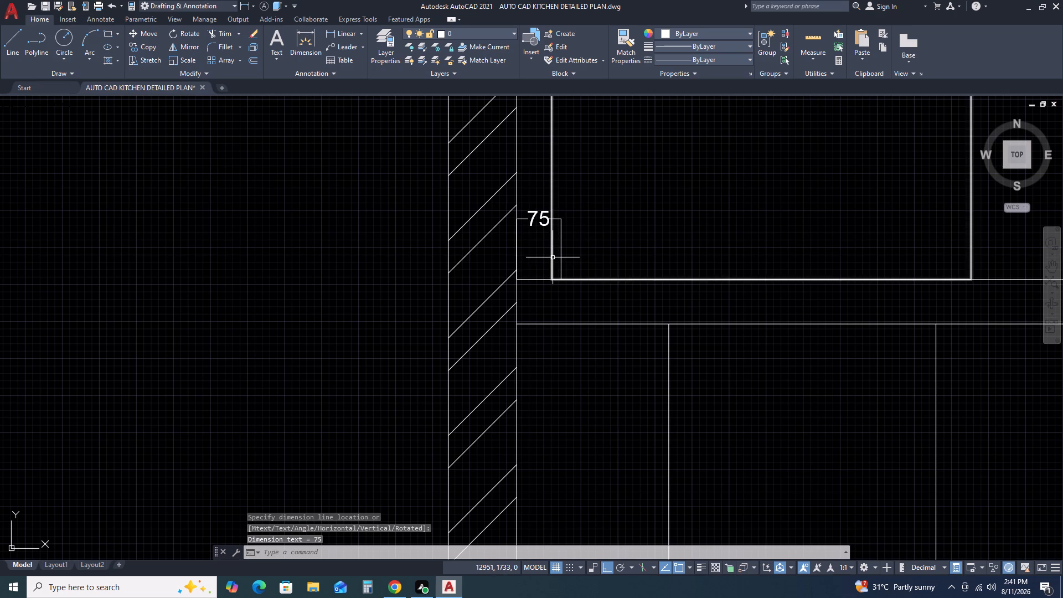
Move the rectangle by its lower corner to the end of the 75 dimension, leaving a 75 gap at the thin wall.
click(554, 257)
click(545, 252)
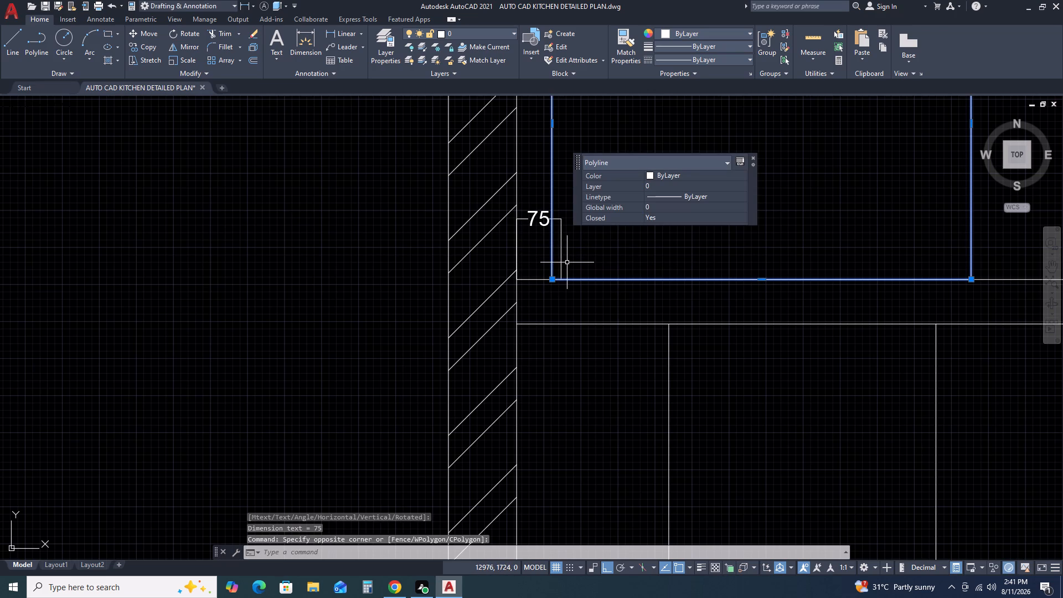
text(M)
key(space)
click(551, 280)
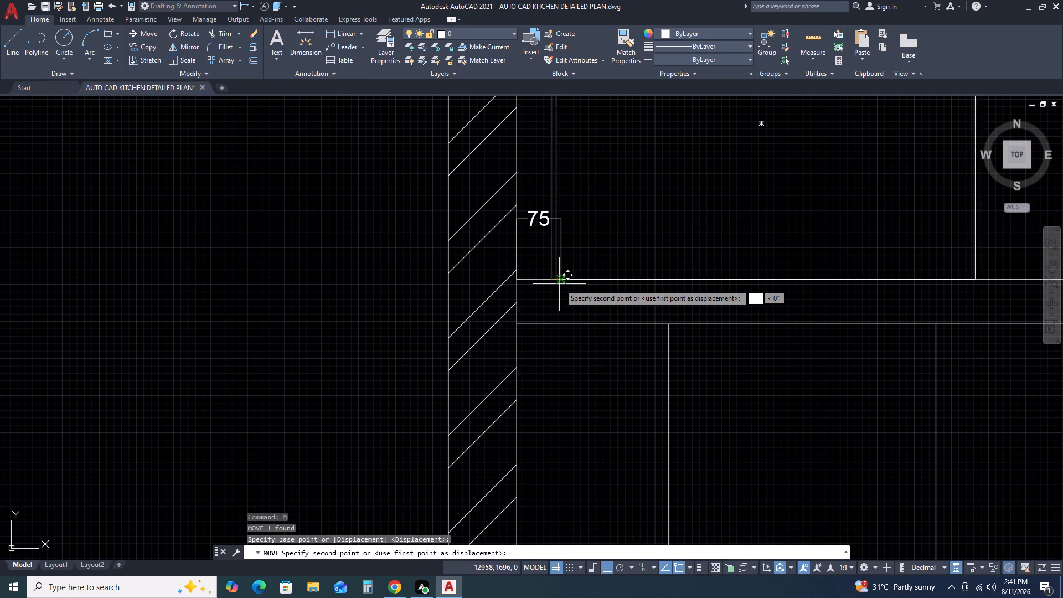
click(561, 281)
key(Escape)
Draw a rectangle over the divided band's third bay, between the second and third dividers.
scroll(629, 277, down, 2)
middle_drag(902, 239, 802, 244)
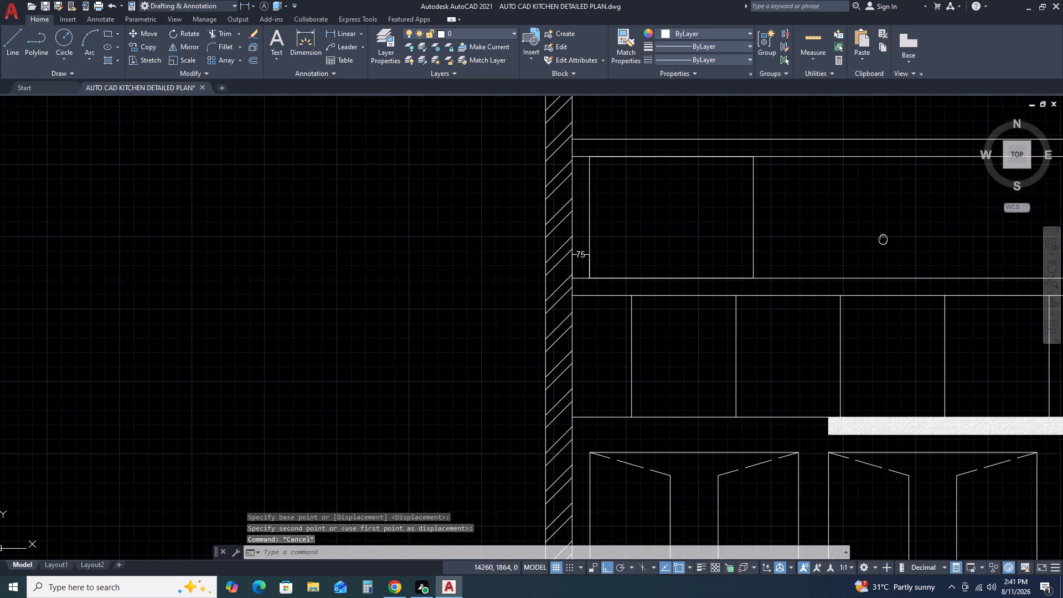
middle_drag(802, 244, 739, 244)
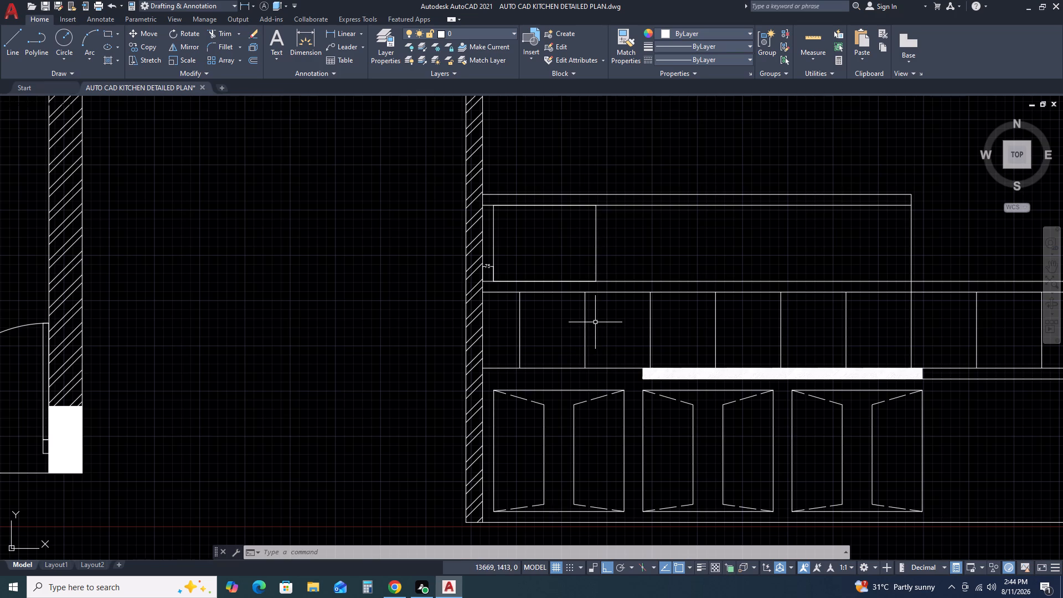
text(REC)
key(space)
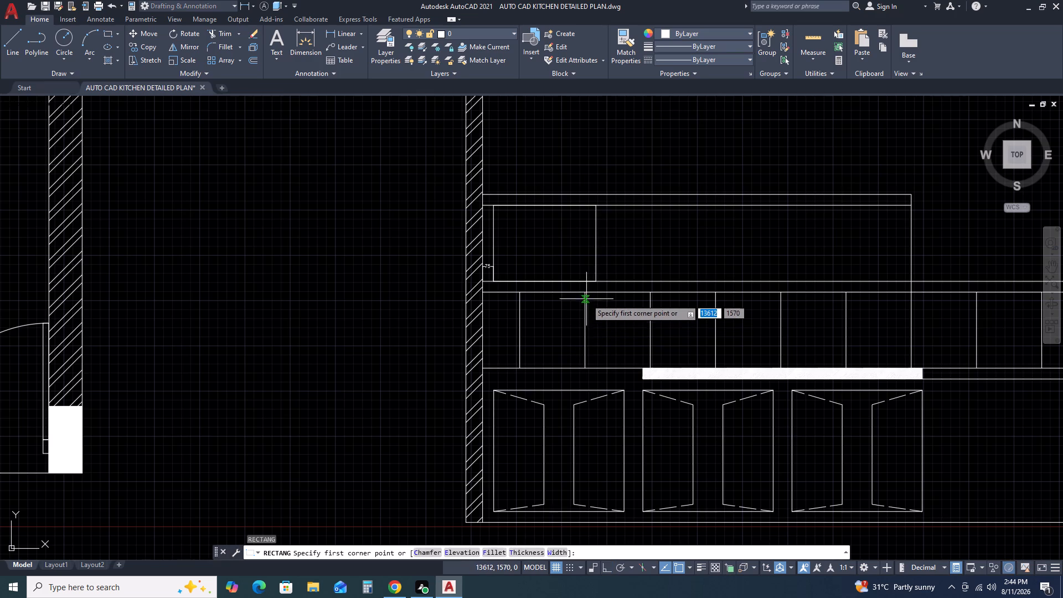
click(585, 295)
scroll(645, 367, up, 1)
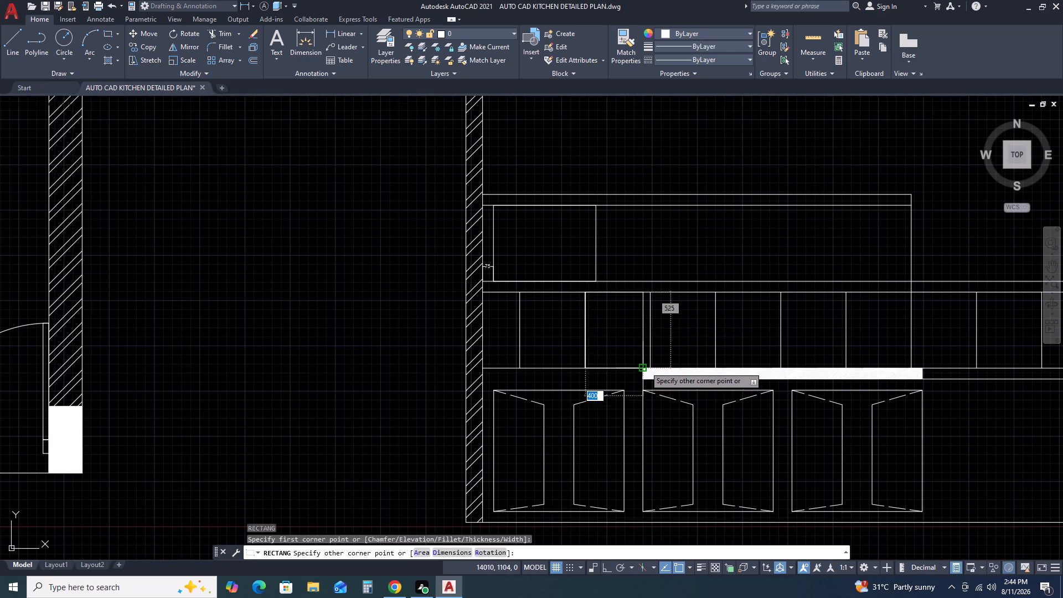
scroll(645, 367, up, 1)
click(657, 374)
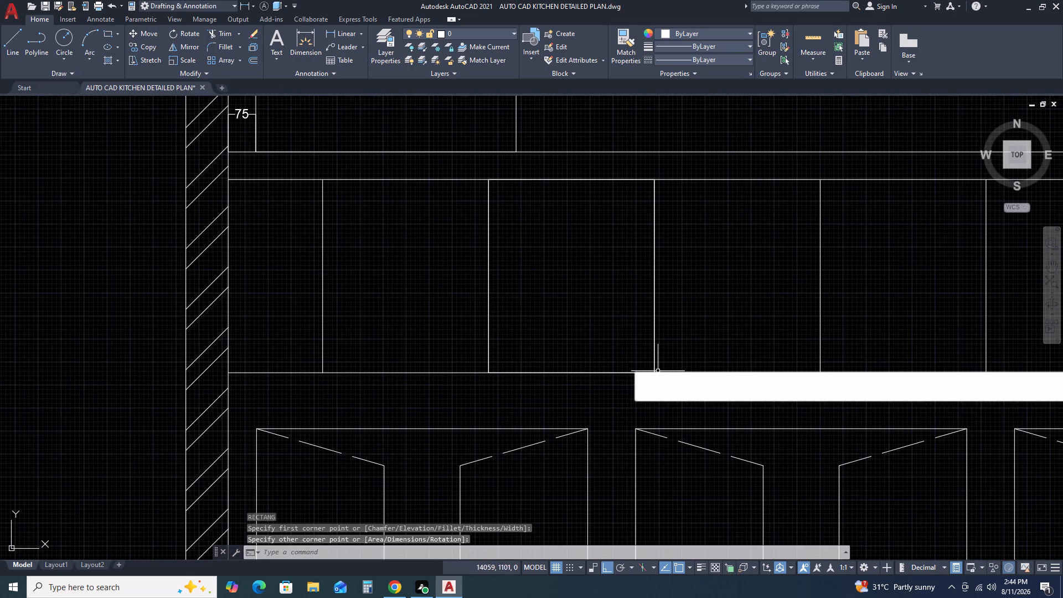
key(Escape)
Move the new rectangle by its lower corner onto the upper band's bottom line, about 77 beyond the first upper unit.
click(655, 338)
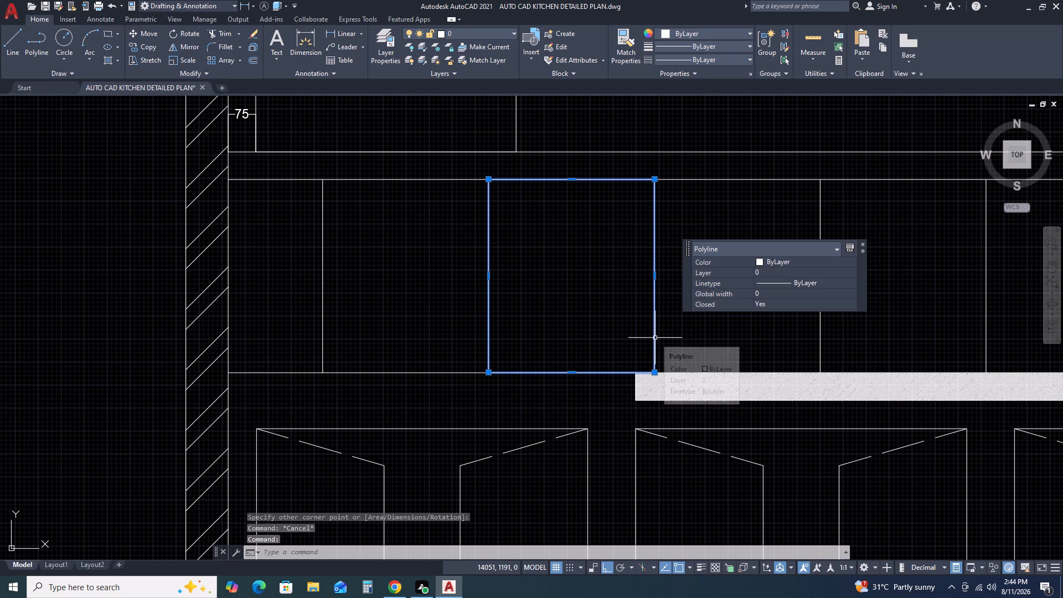
text(M)
key(space)
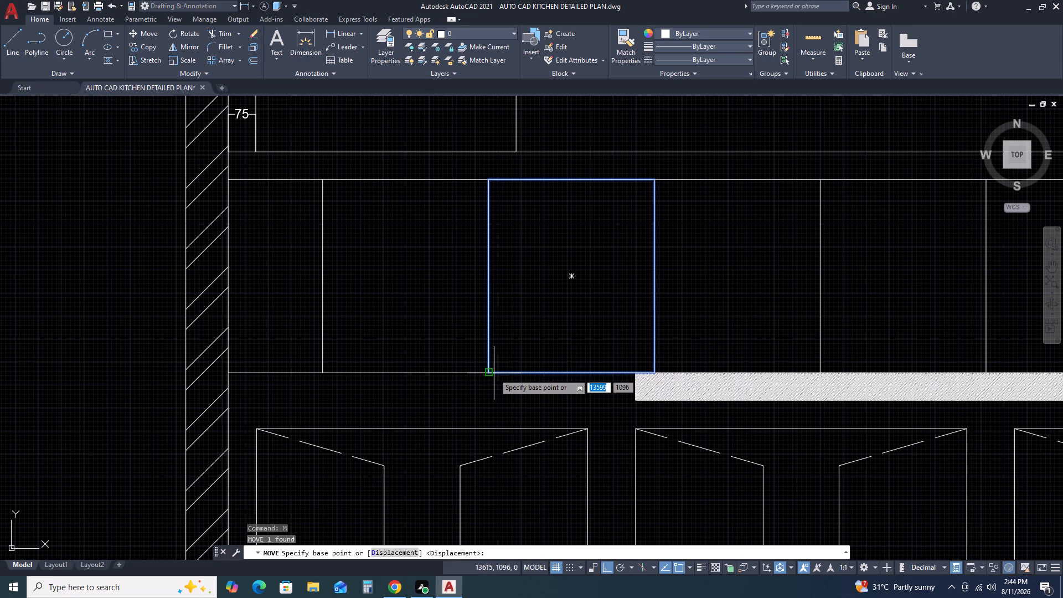
click(491, 372)
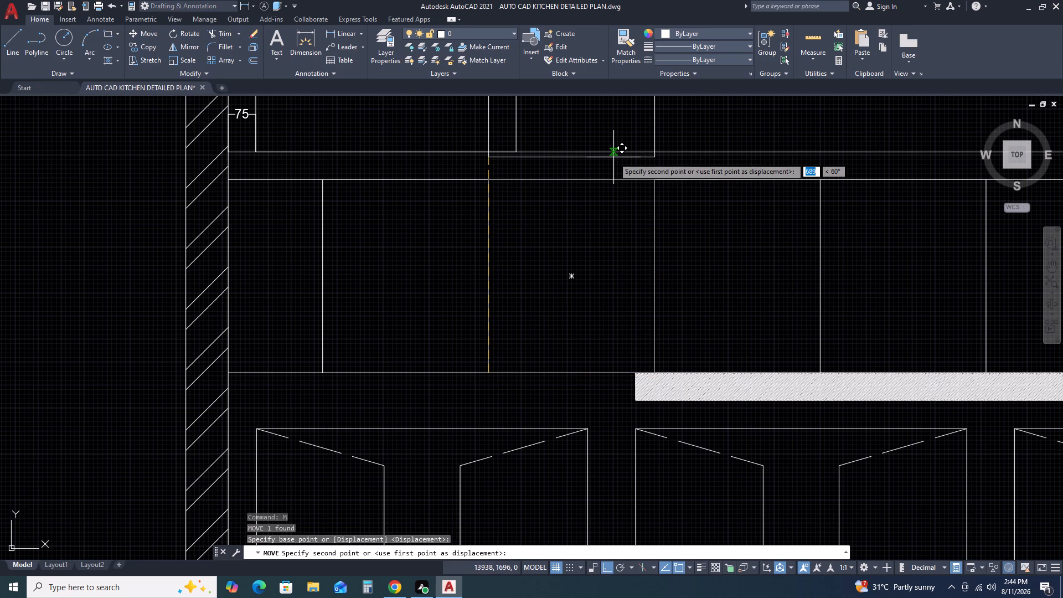
key(F8)
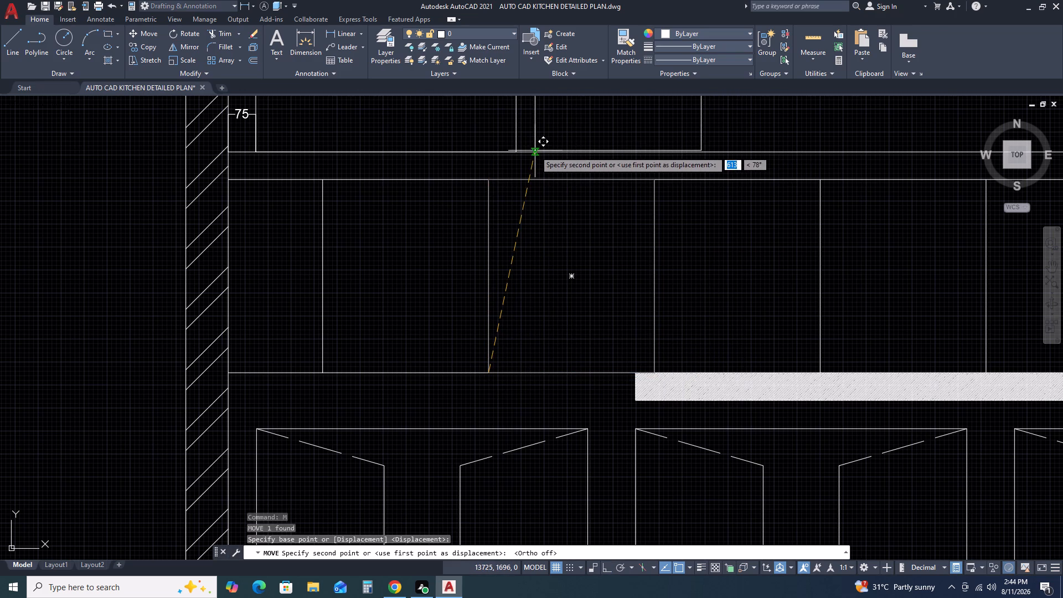
middle_drag(534, 152, 518, 271)
scroll(522, 257, down, 2)
scroll(520, 259, up, 2)
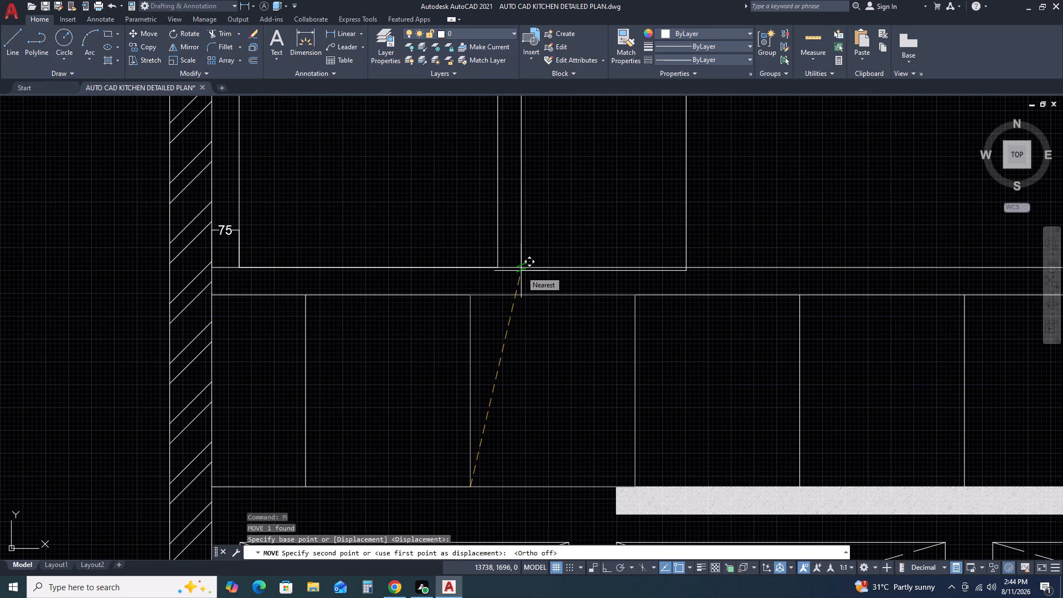
click(526, 264)
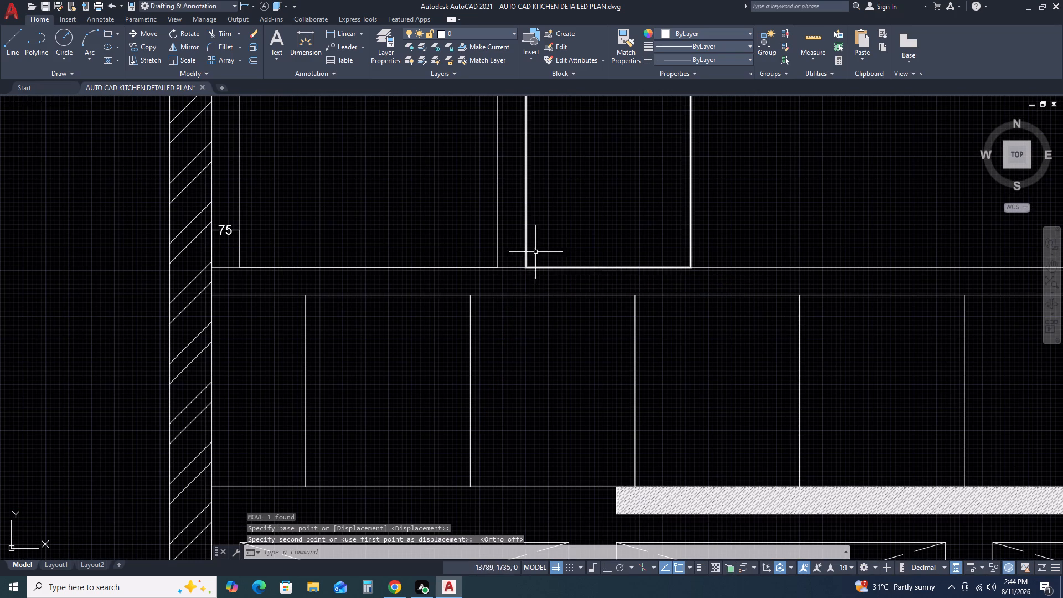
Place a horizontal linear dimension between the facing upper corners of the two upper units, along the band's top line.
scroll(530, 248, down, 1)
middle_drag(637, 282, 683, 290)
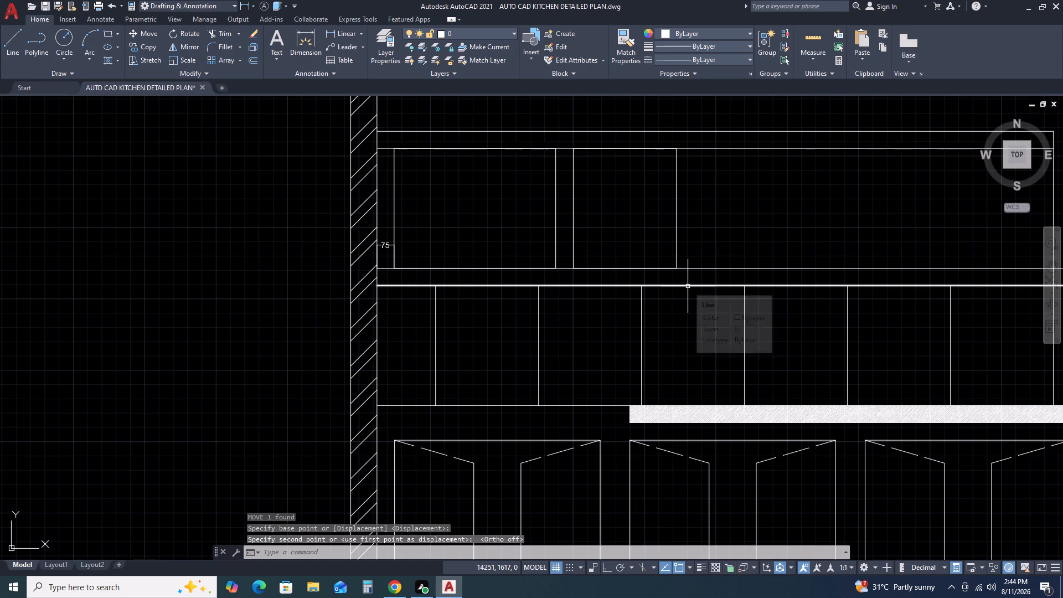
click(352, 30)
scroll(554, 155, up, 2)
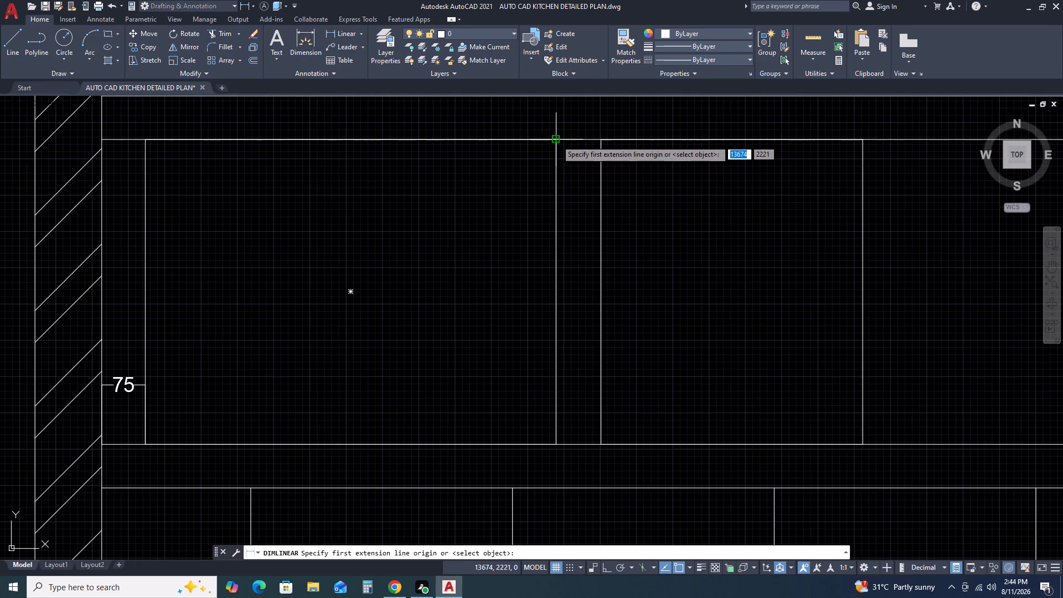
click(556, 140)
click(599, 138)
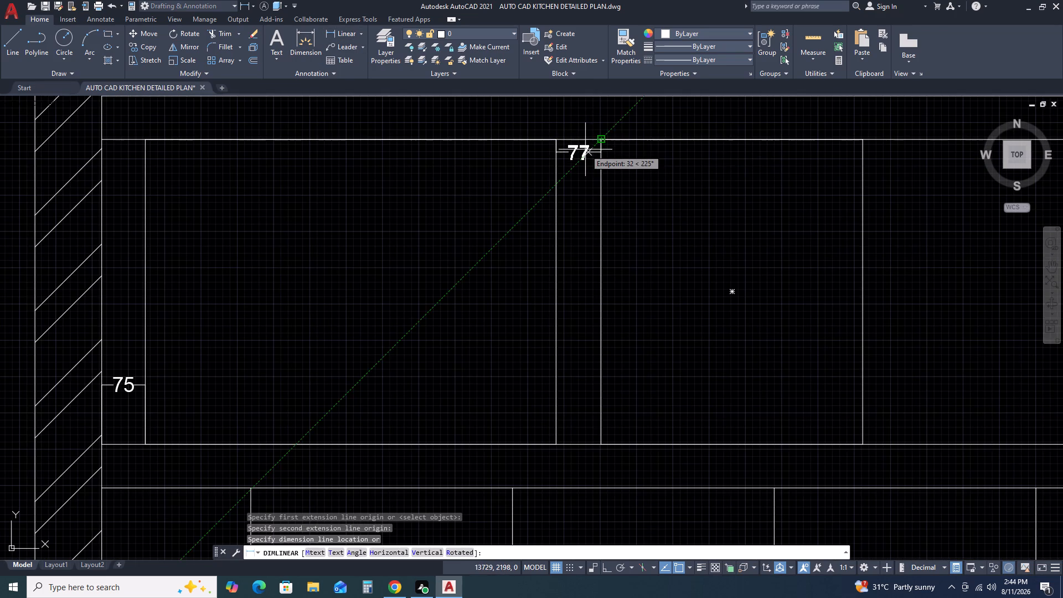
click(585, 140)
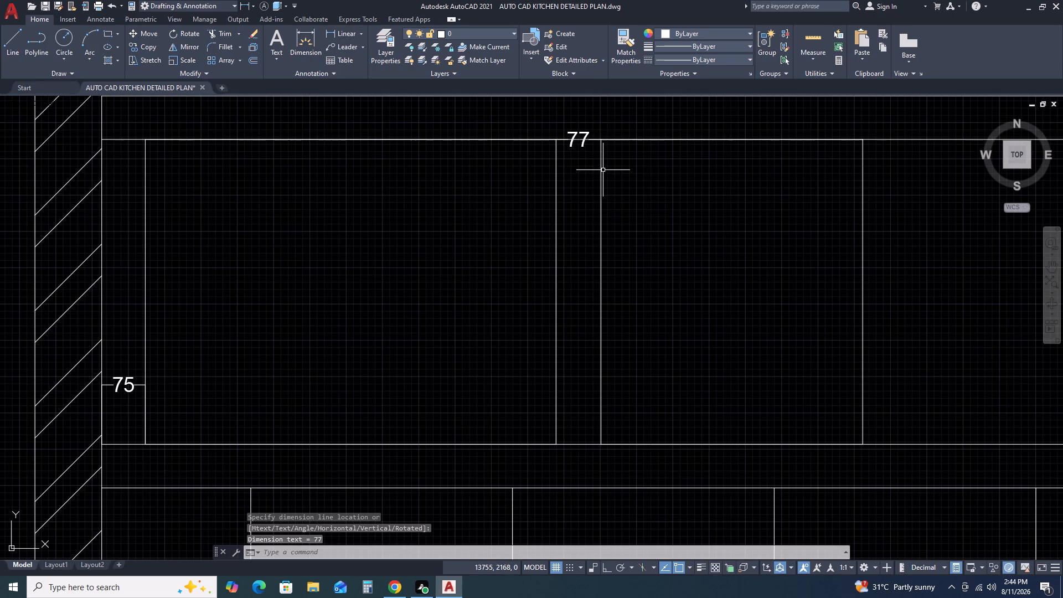
Move the second upper unit 2 toward the first one along the band's bottom line, starting from its lower corner.
click(603, 170)
click(598, 176)
text(M)
key(space)
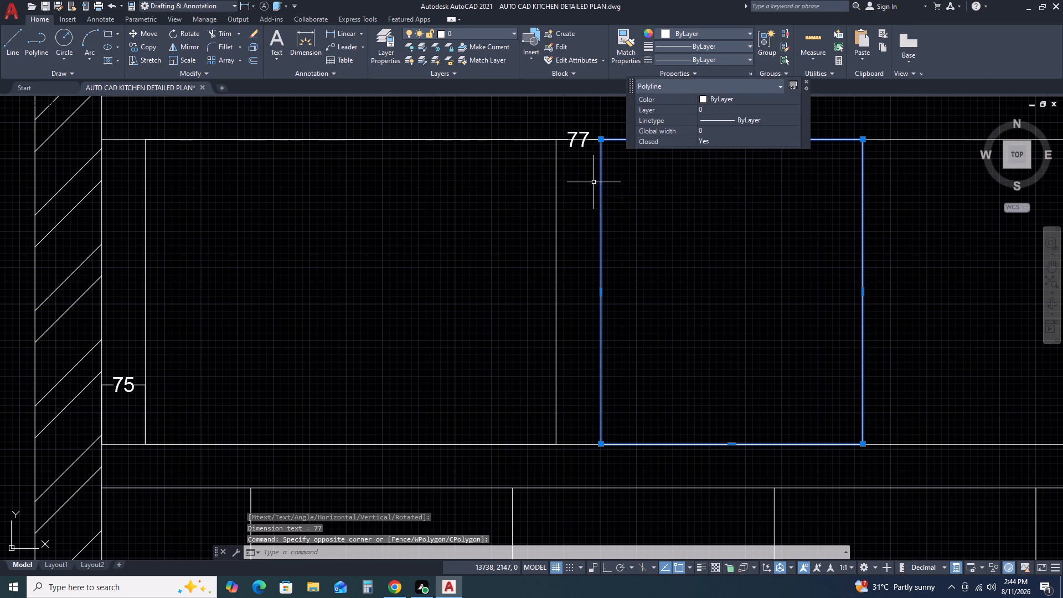
click(602, 444)
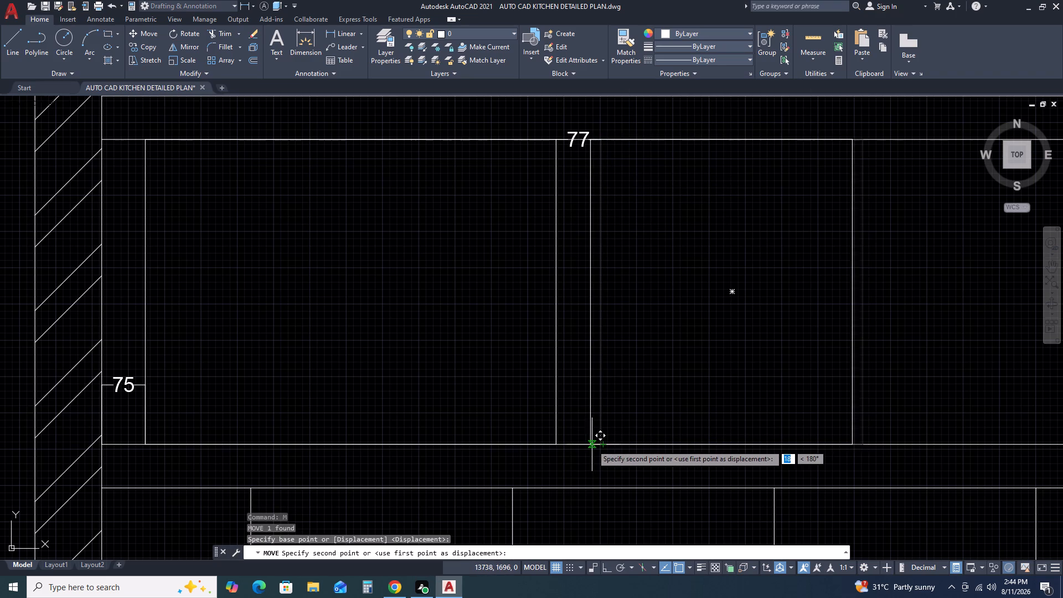
text(2)
key(space)
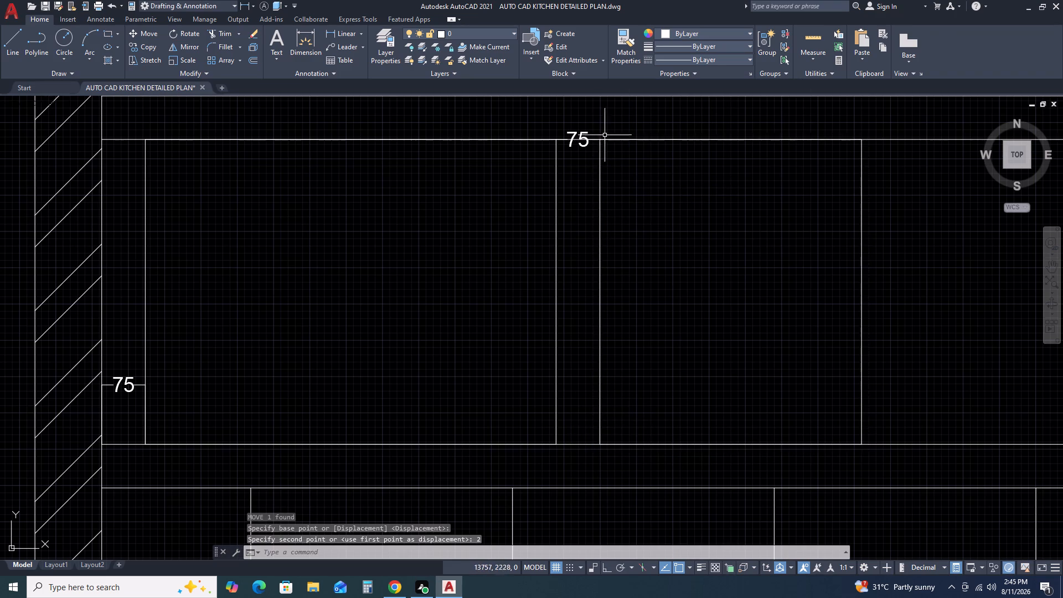
scroll(599, 119, up, 3)
click(603, 233)
click(575, 264)
scroll(579, 200, up, 3)
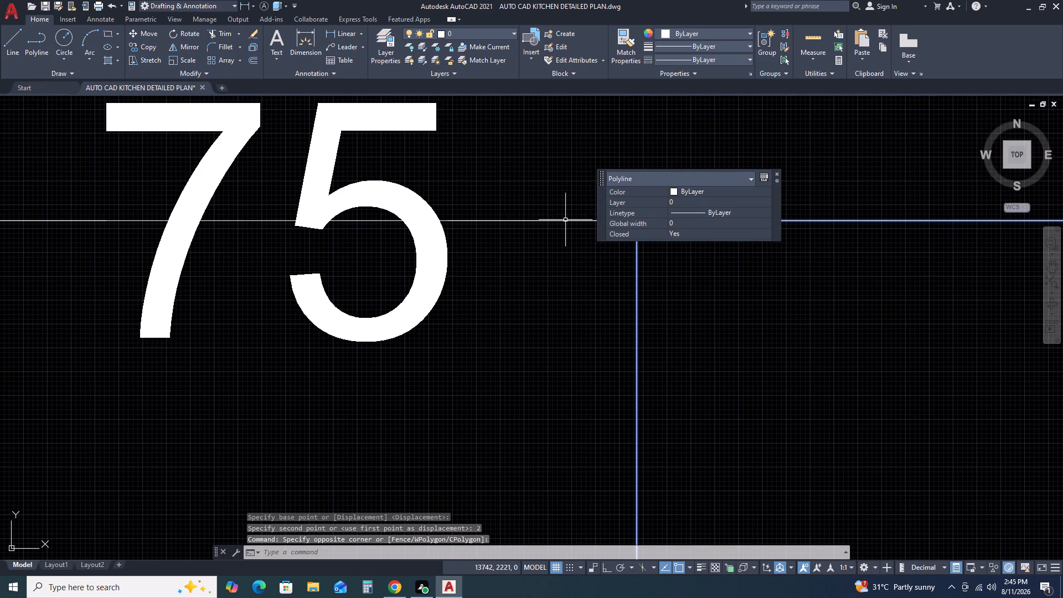
click(565, 220)
key(Escape)
Copy the second upper unit three times along the band's bottom line, ending the last copy at the upper band's end line.
scroll(673, 282, down, 5)
middle_drag(762, 318, 656, 265)
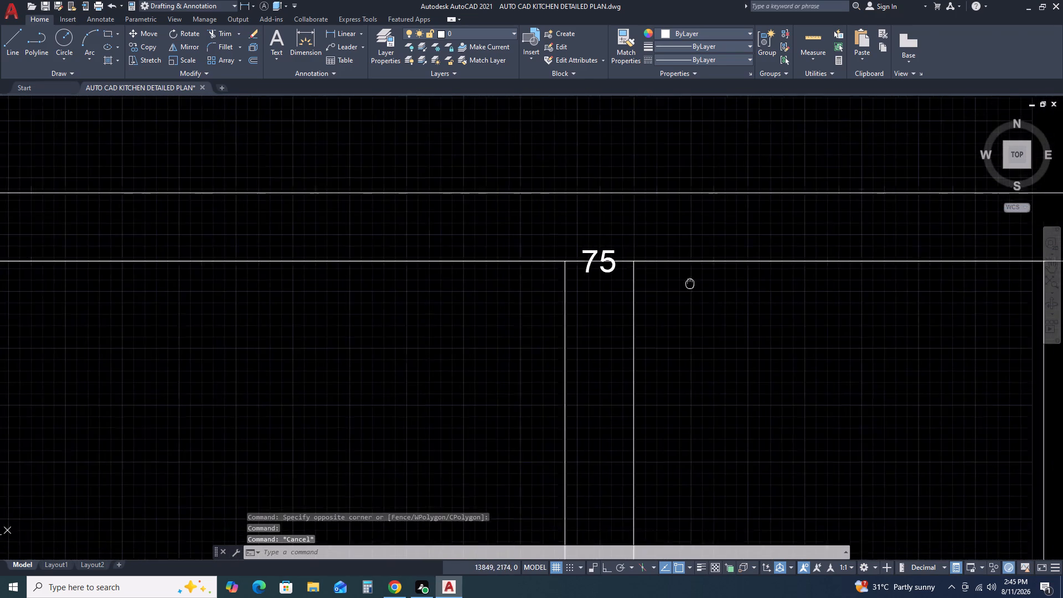
scroll(680, 264, down, 2)
middle_drag(811, 293, 768, 278)
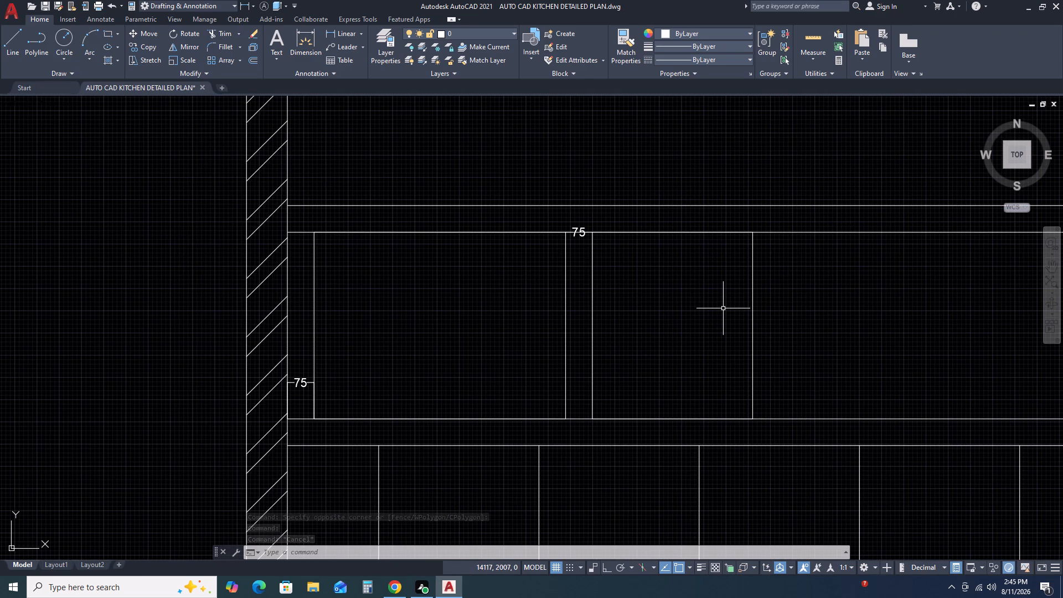
scroll(725, 315, down, 1)
middle_drag(804, 325, 701, 265)
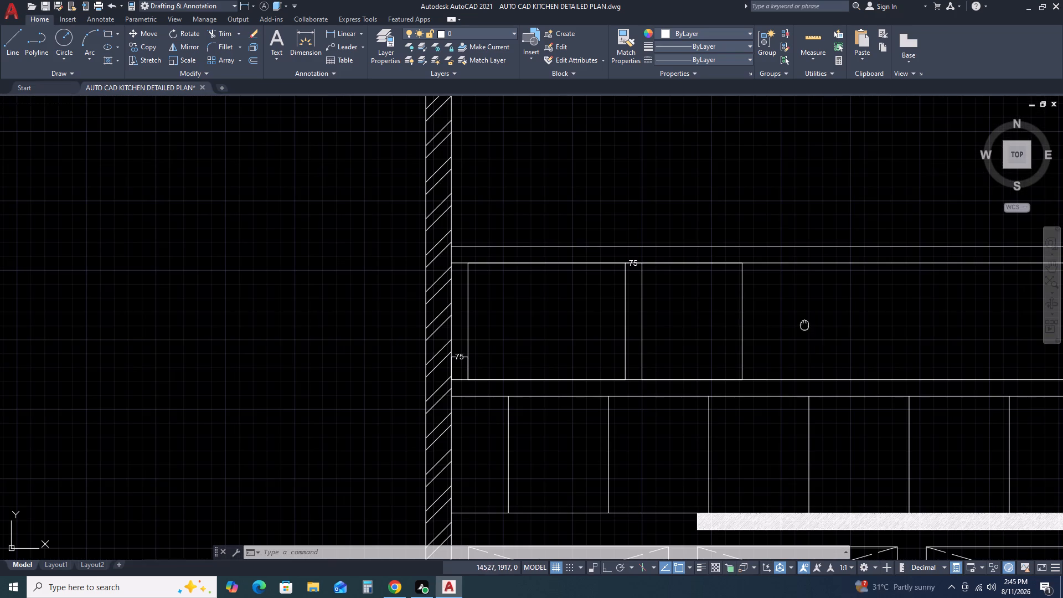
middle_drag(701, 265, 663, 238)
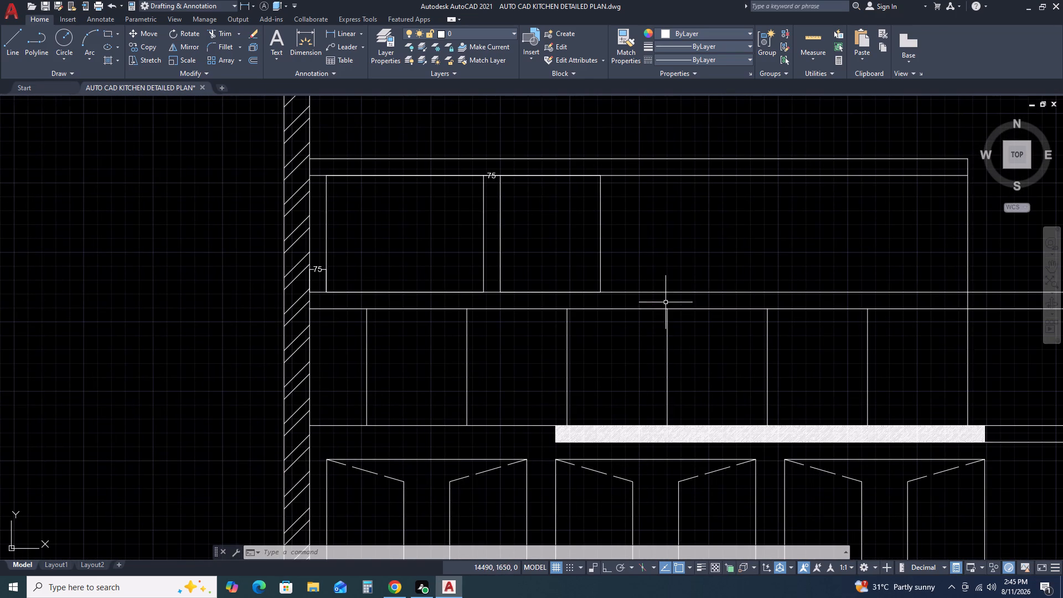
click(615, 262)
click(579, 278)
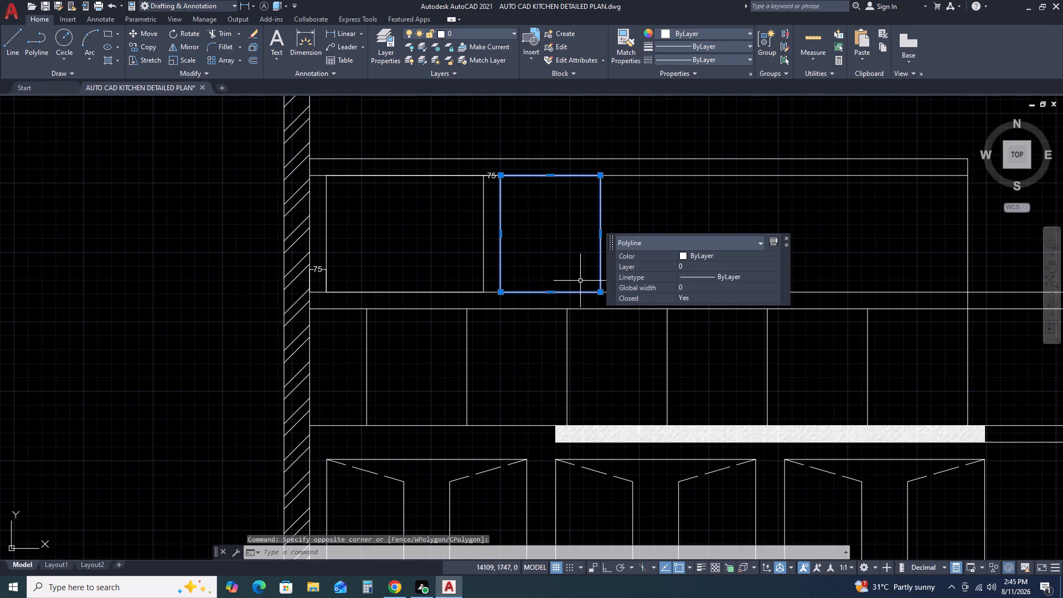
text(CO)
key(space)
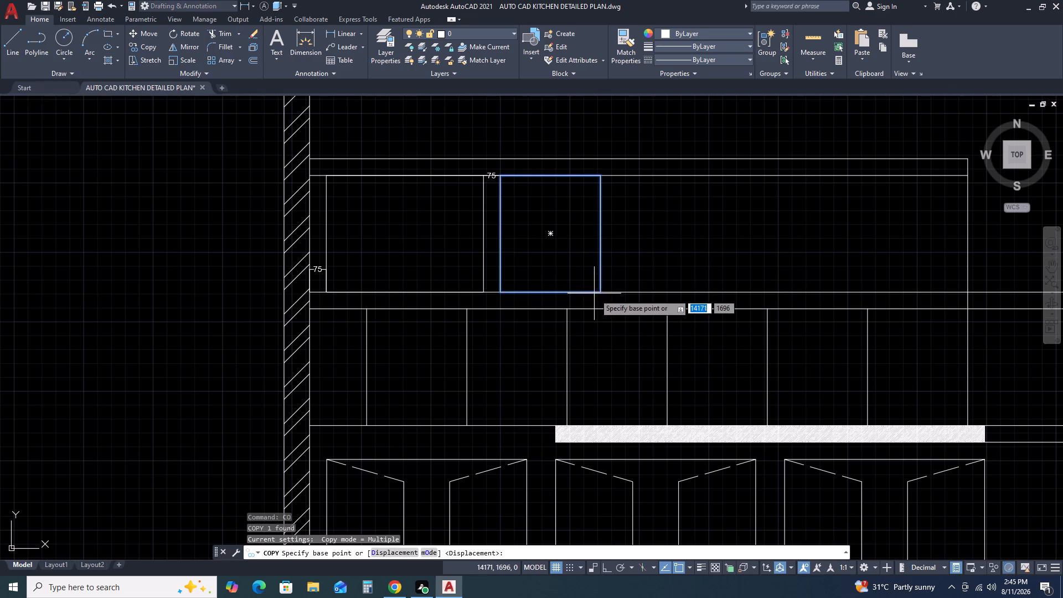
click(603, 293)
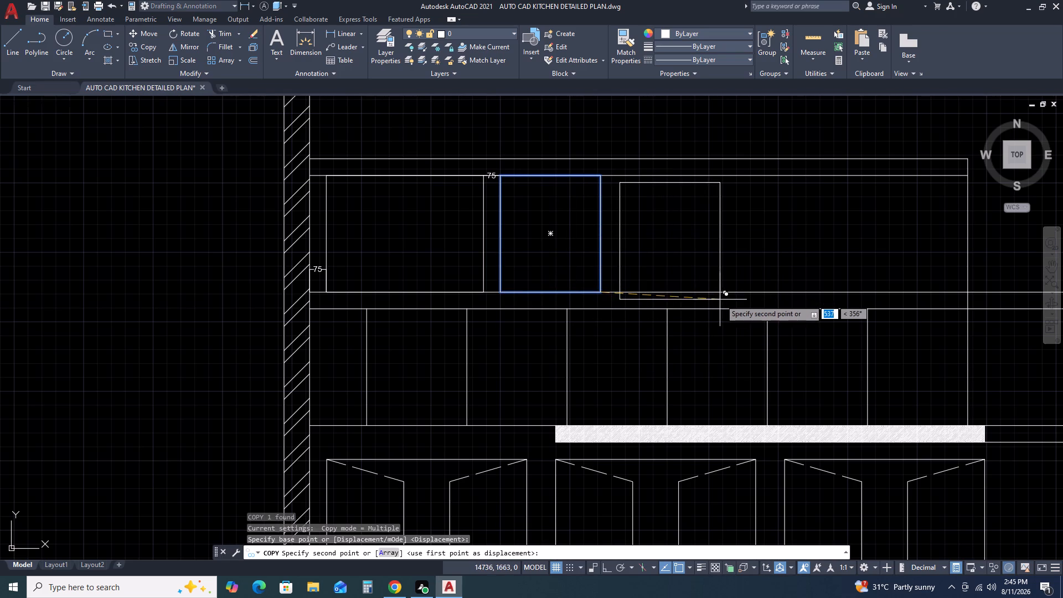
key(F8)
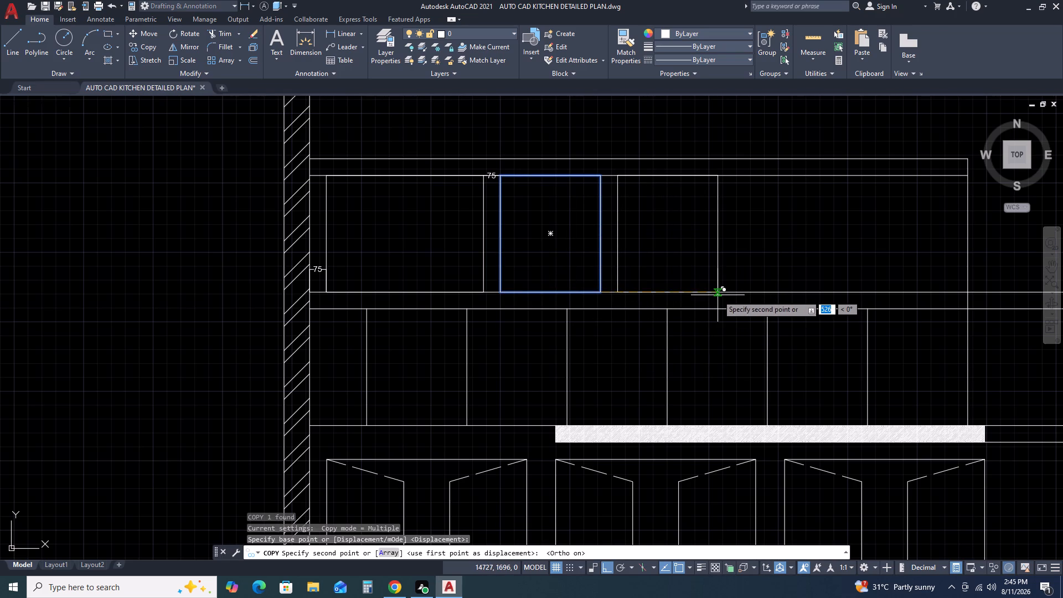
click(718, 295)
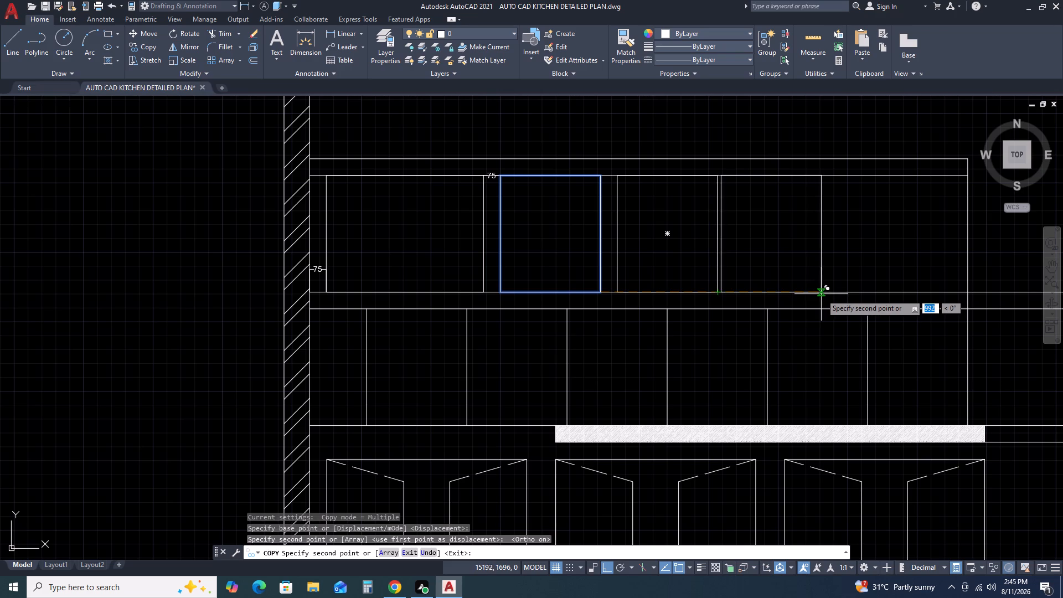
scroll(835, 294, down, 2)
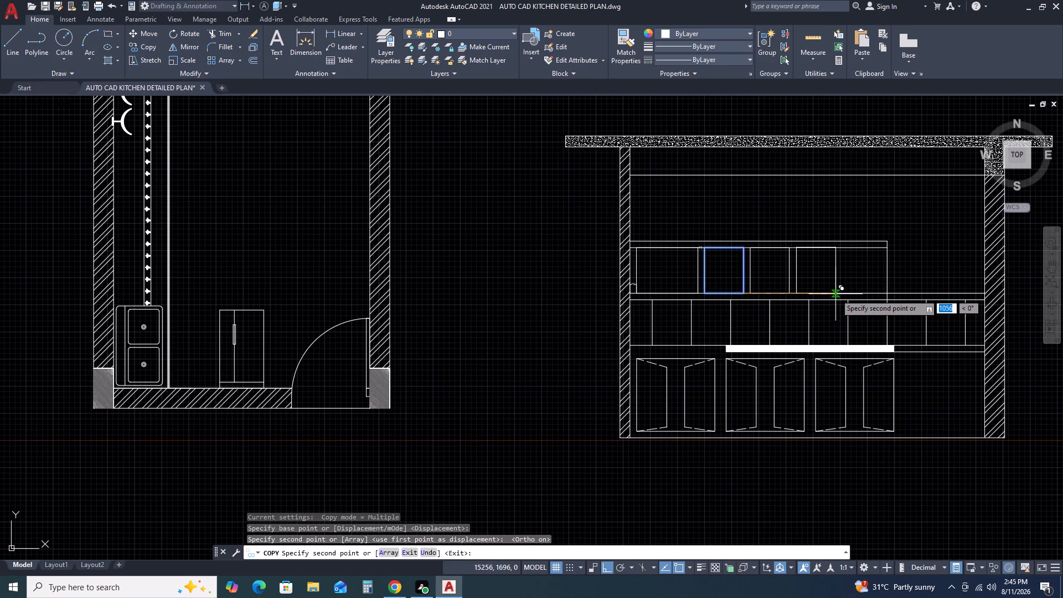
scroll(835, 294, up, 1)
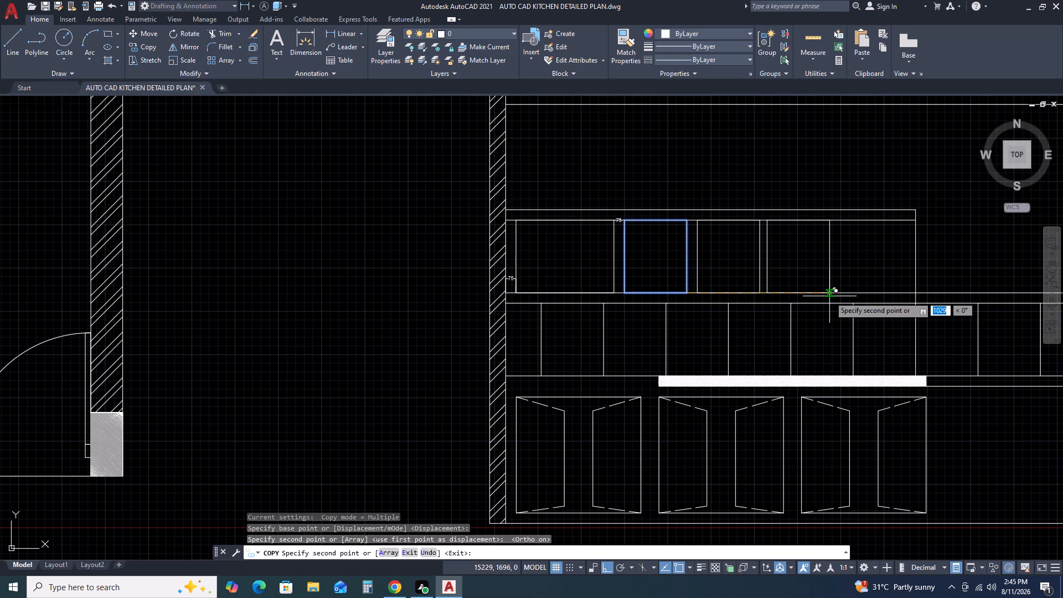
click(829, 296)
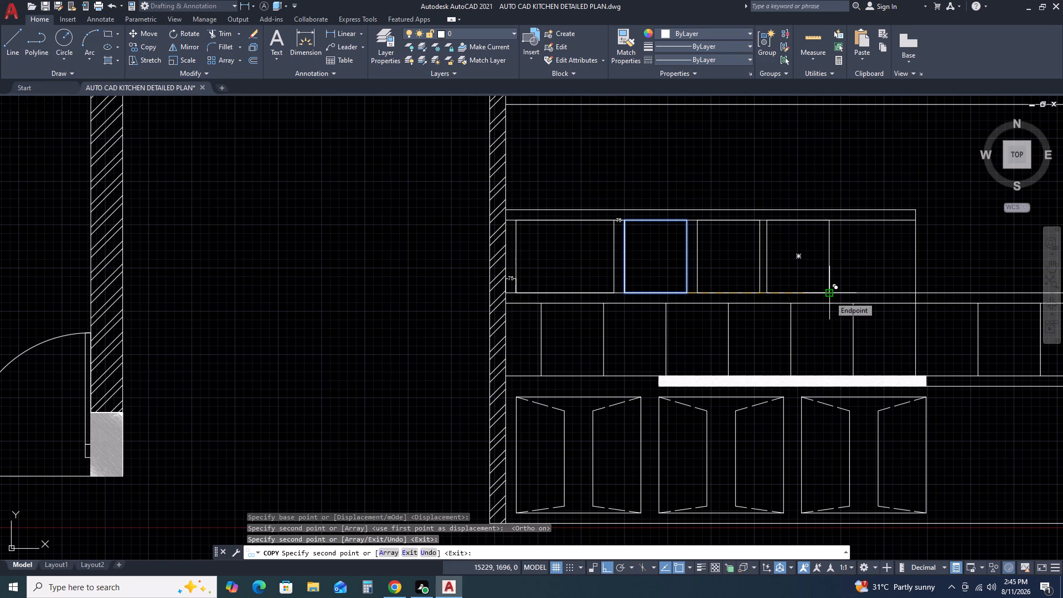
click(914, 295)
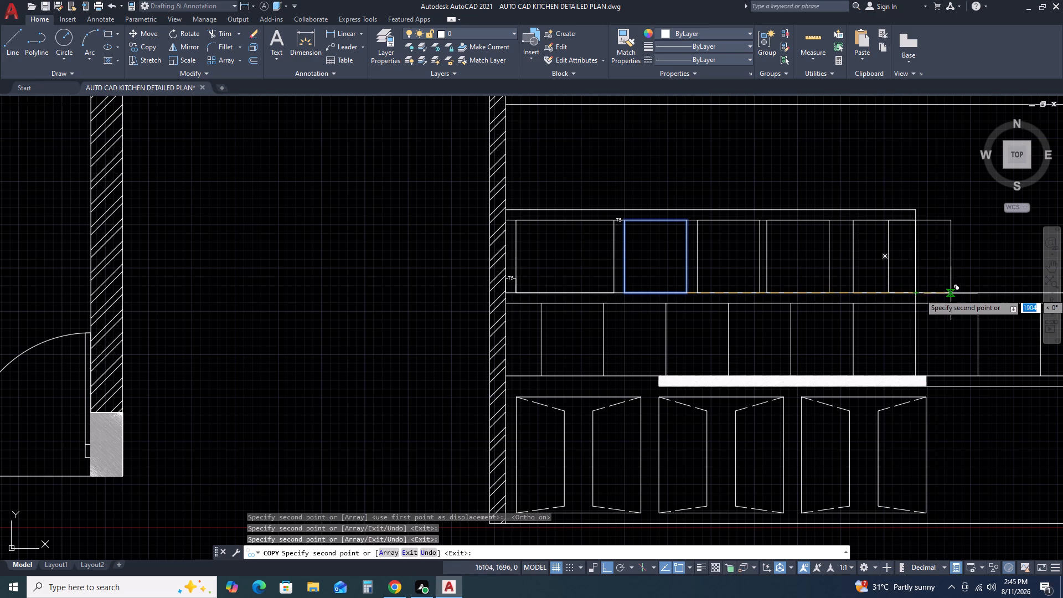
middle_drag(967, 291, 711, 318)
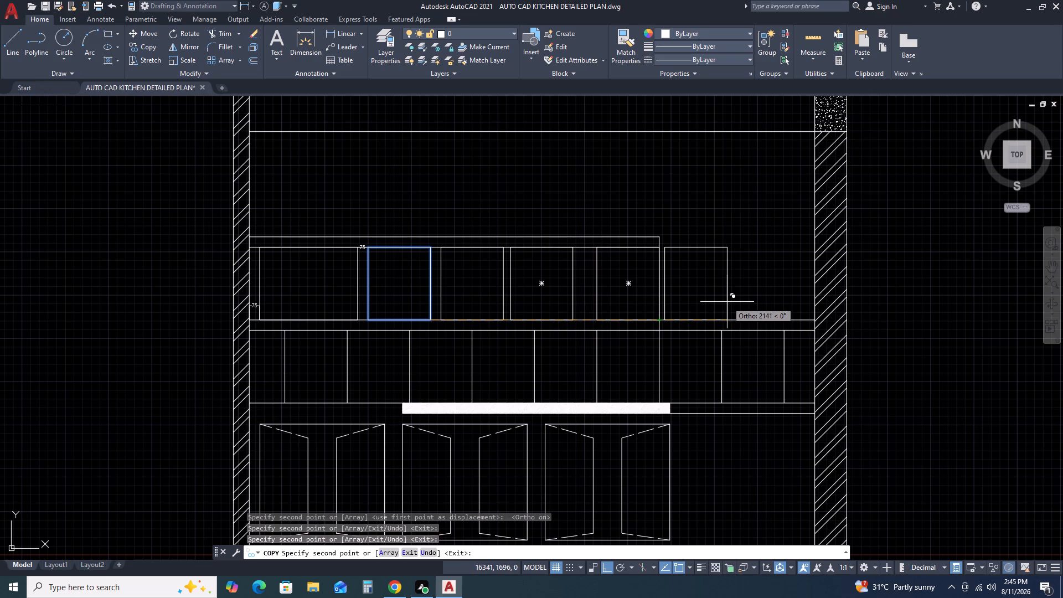
key(Escape)
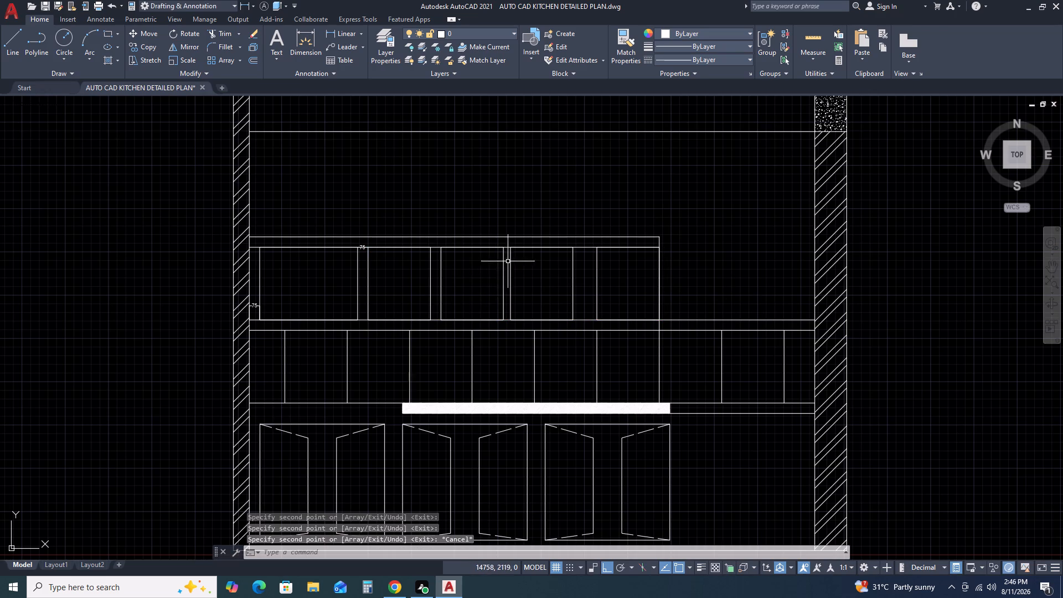
Narrow the first upper unit by stretching its far edge toward the thin wall, leaving a gap of about 161 to the second unit.
click(358, 286)
scroll(358, 286, up, 2)
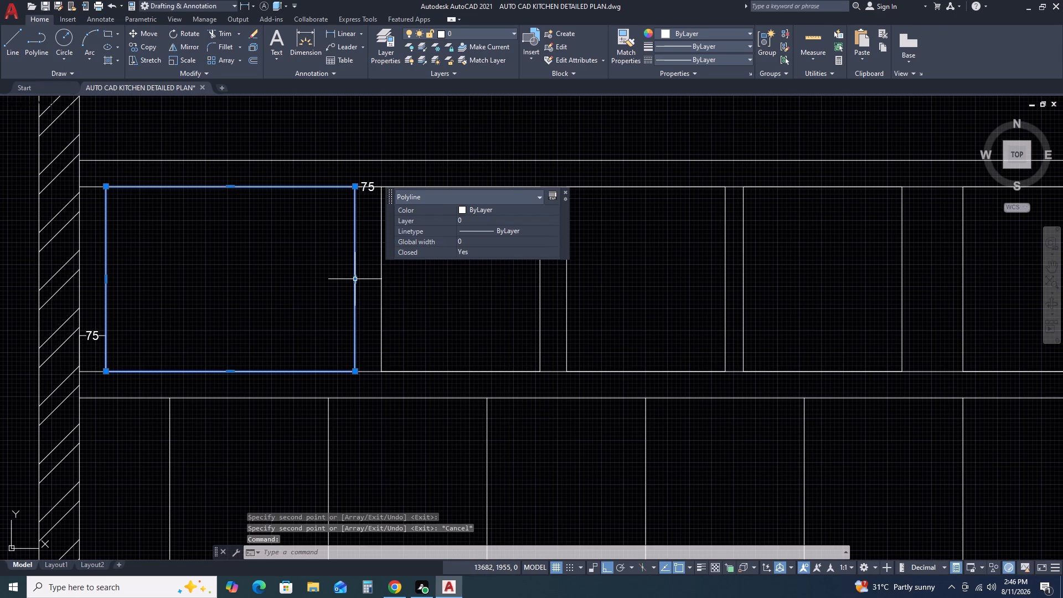
click(353, 279)
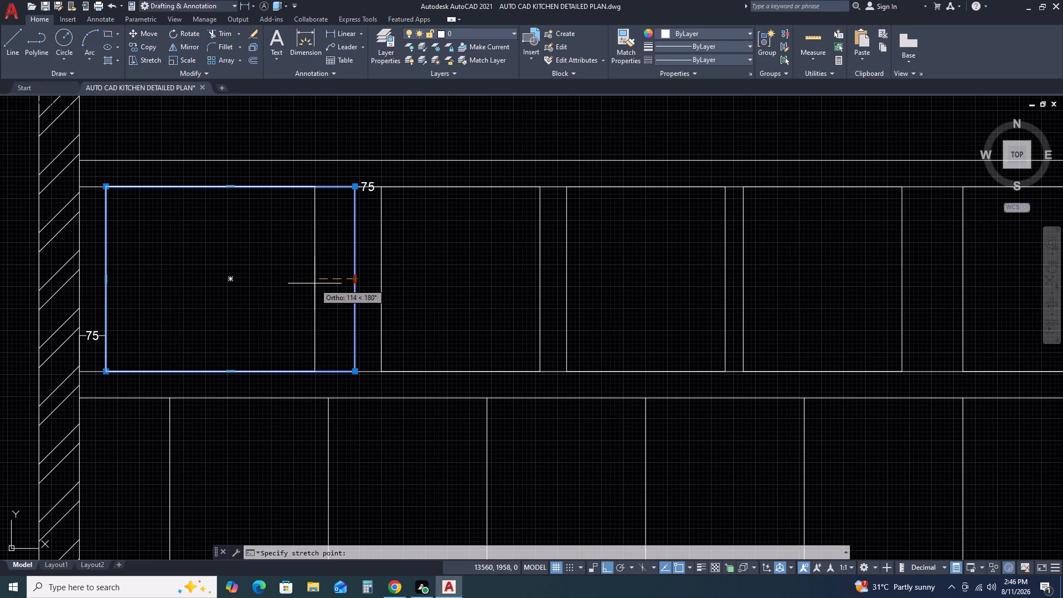
click(324, 286)
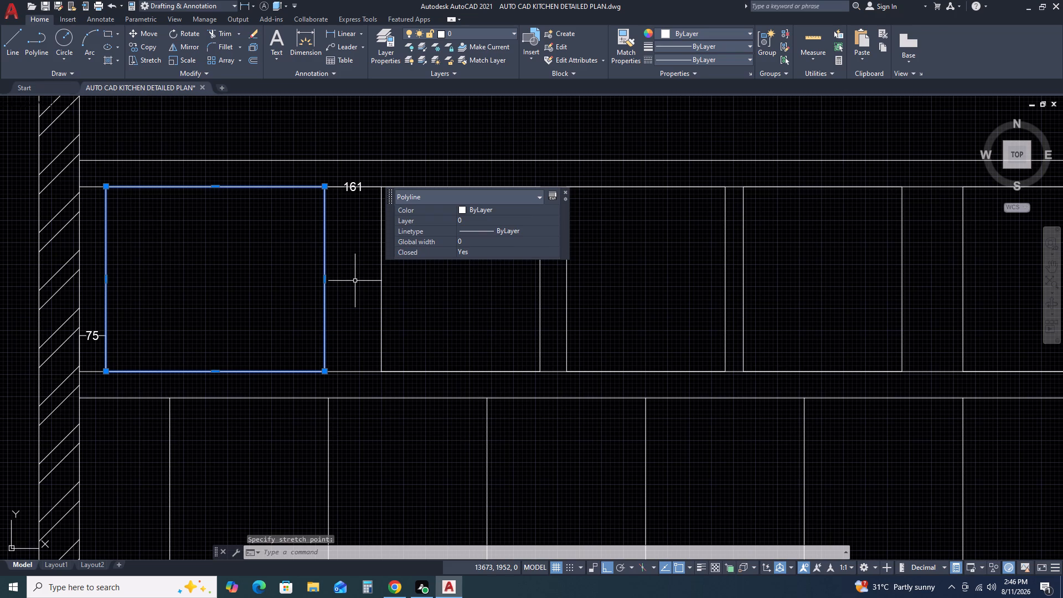
key(Escape)
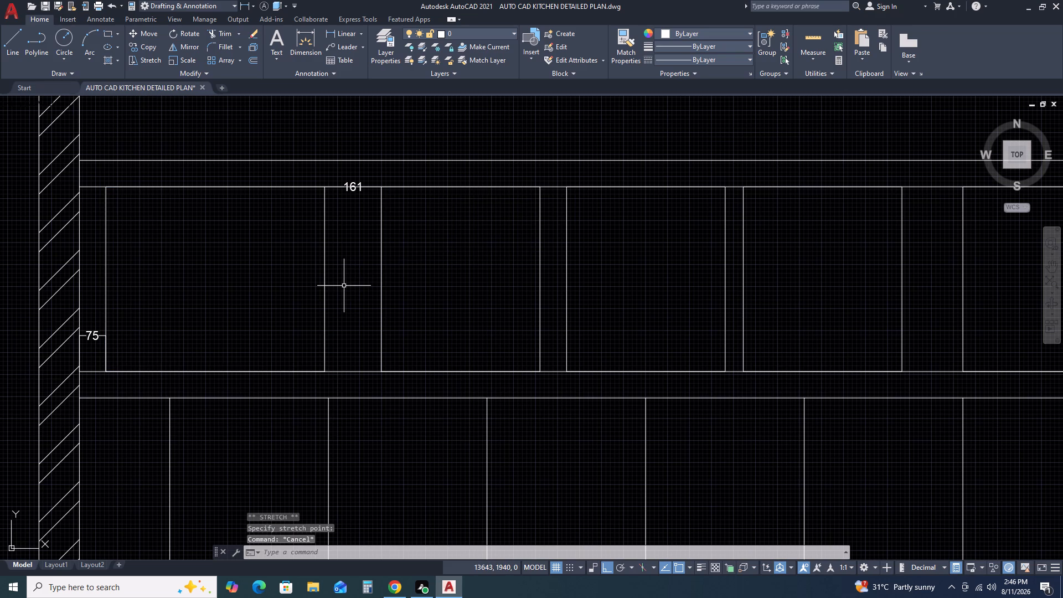
Erase the linear dimension between the first and second upper units.
middle_drag(349, 287, 453, 370)
middle_click(472, 382)
scroll(452, 263, up, 2)
click(458, 272)
key(Delete)
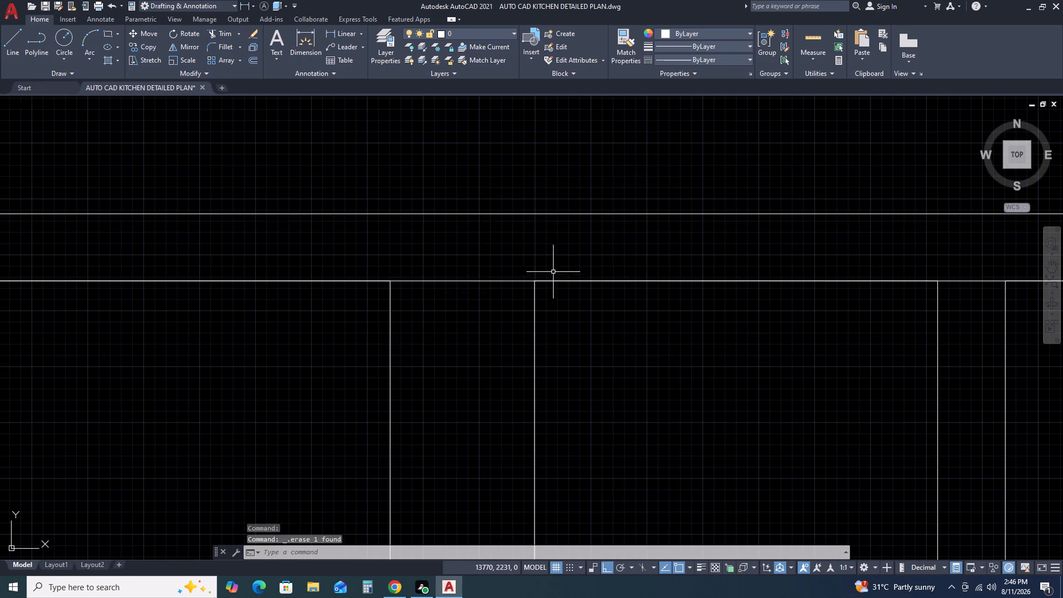
scroll(565, 347, down, 2)
middle_drag(564, 384, 556, 318)
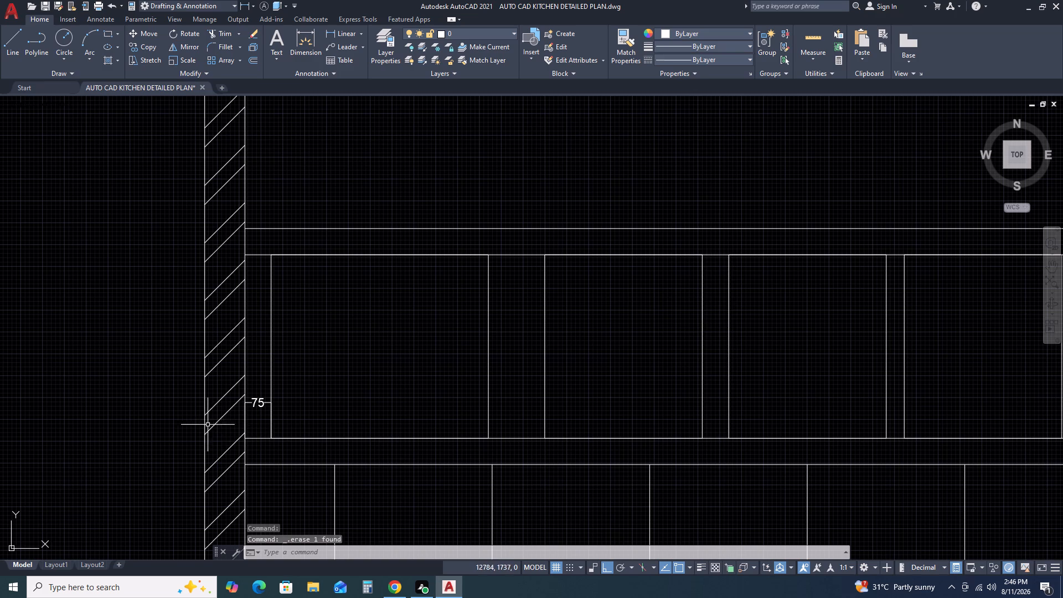
Move the 75 linear dimension from the wall gap to the second upper unit's near lower corner on the band's bottom line.
click(253, 403)
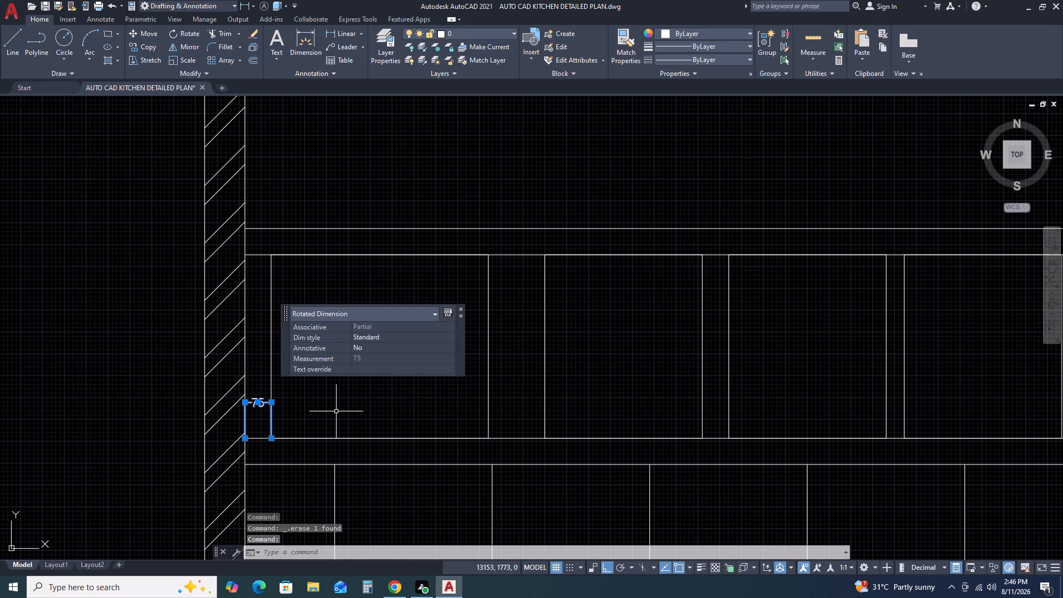
text(M)
key(space)
click(269, 436)
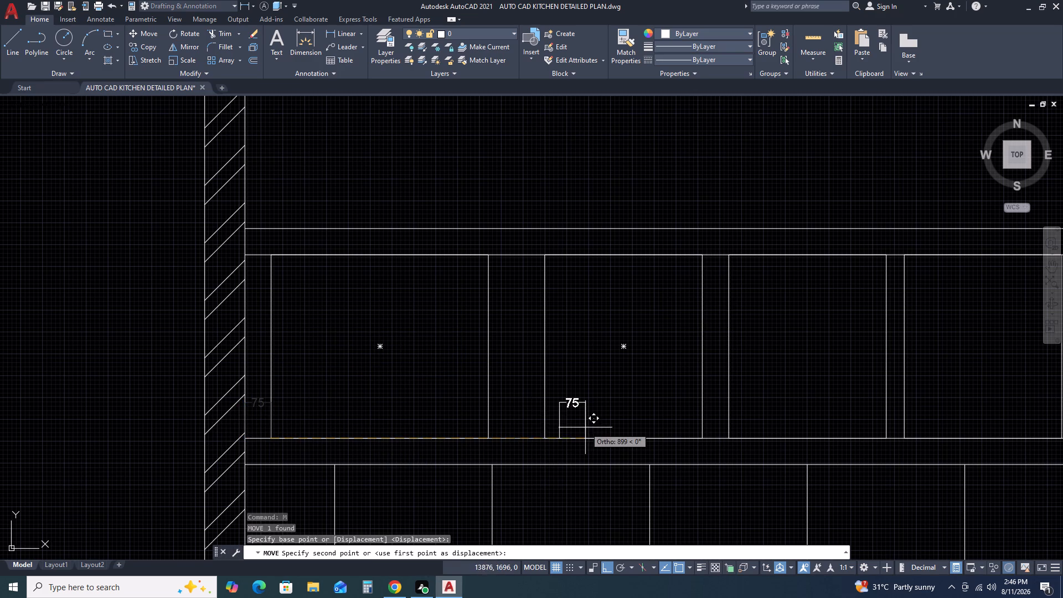
click(545, 437)
Move the second upper unit together with the 75 dimension to the first unit's far lower corner, spacing the units 75 apart.
drag(580, 368, 550, 365)
click(528, 337)
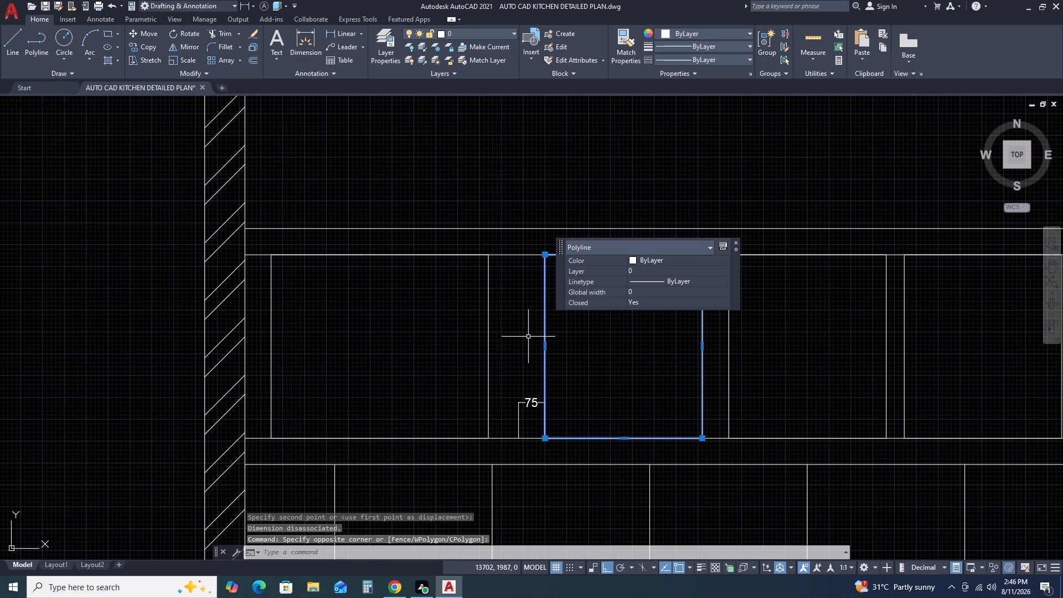
drag(528, 416, 522, 411)
click(502, 369)
text(M)
key(space)
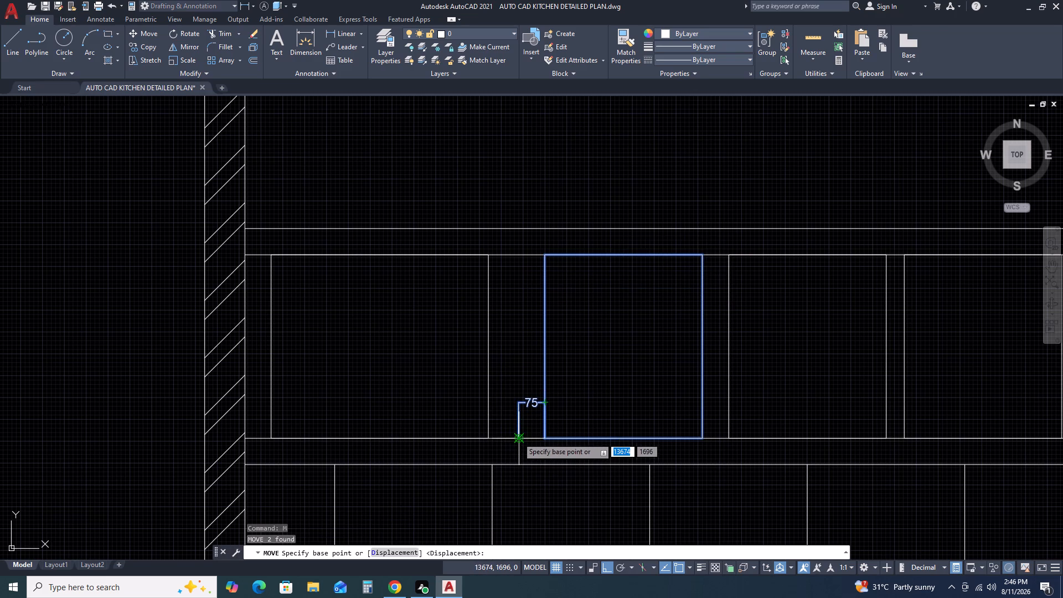
click(518, 437)
click(491, 437)
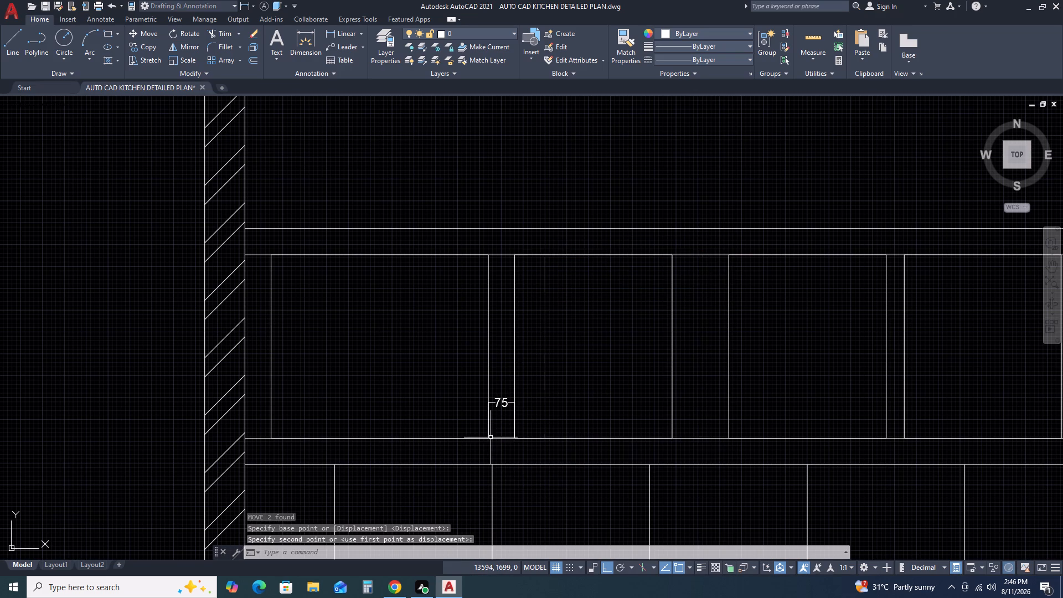
Narrow the second upper unit by stretching its far edge about 100 toward the first unit.
click(671, 378)
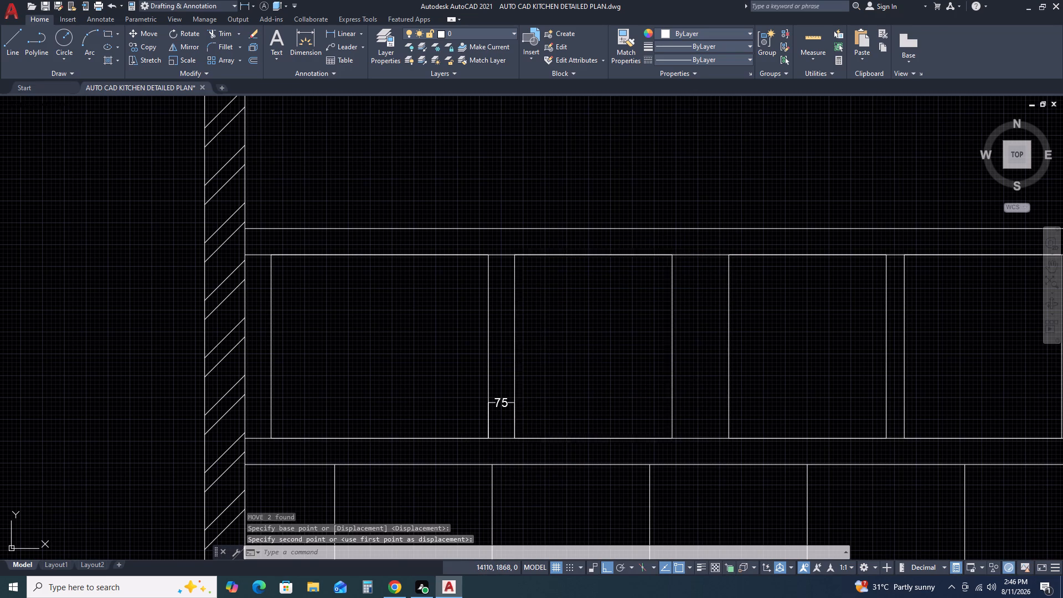
click(671, 347)
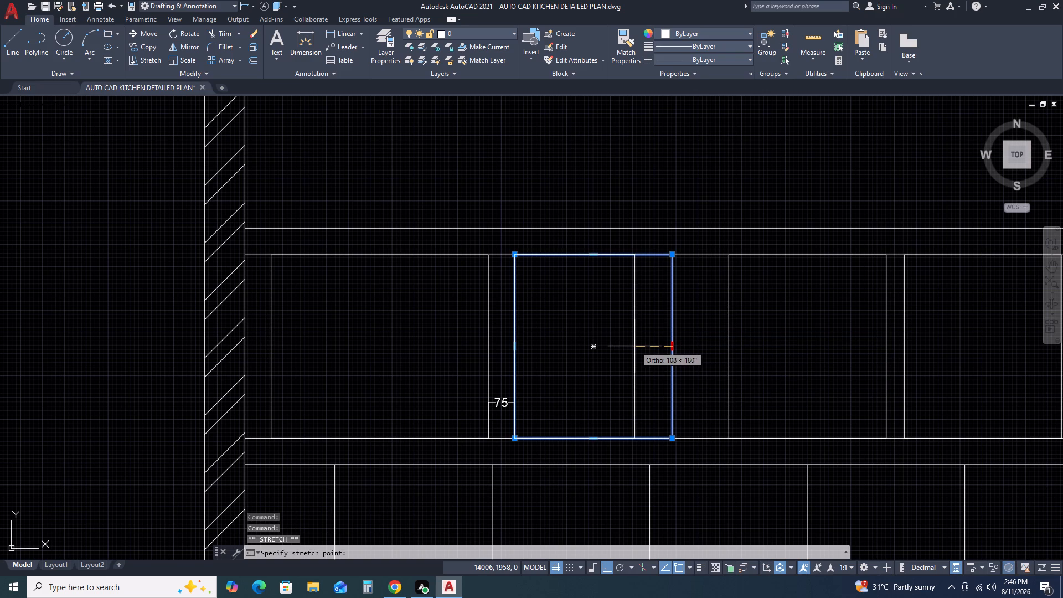
click(637, 346)
key(Escape)
Erase the three wider upper units beyond the narrowed second unit.
scroll(691, 370, down, 2)
middle_drag(724, 362, 603, 359)
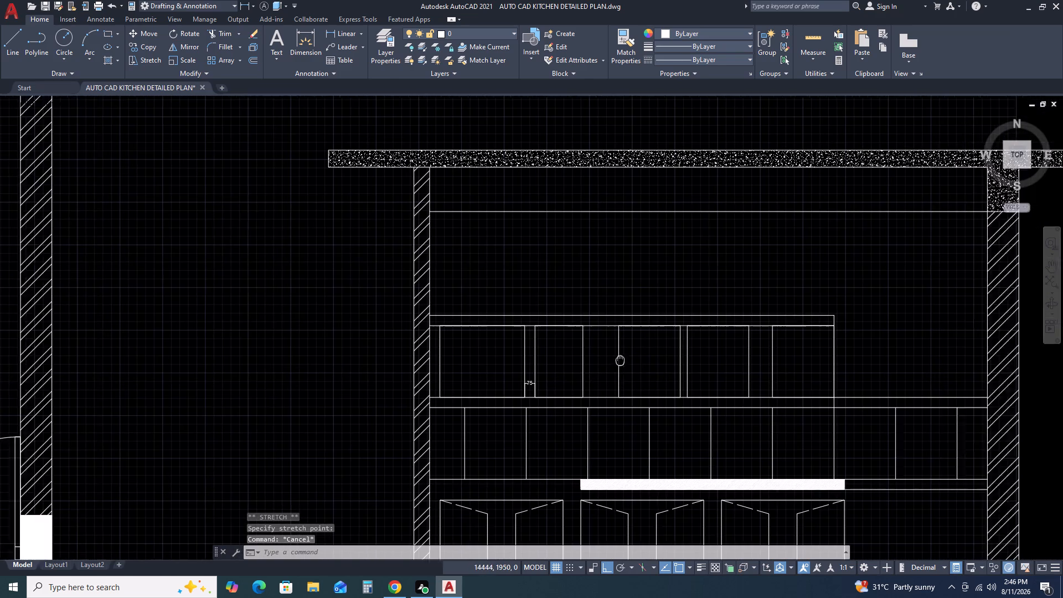
scroll(740, 362, up, 2)
drag(747, 358, 739, 359)
click(274, 370)
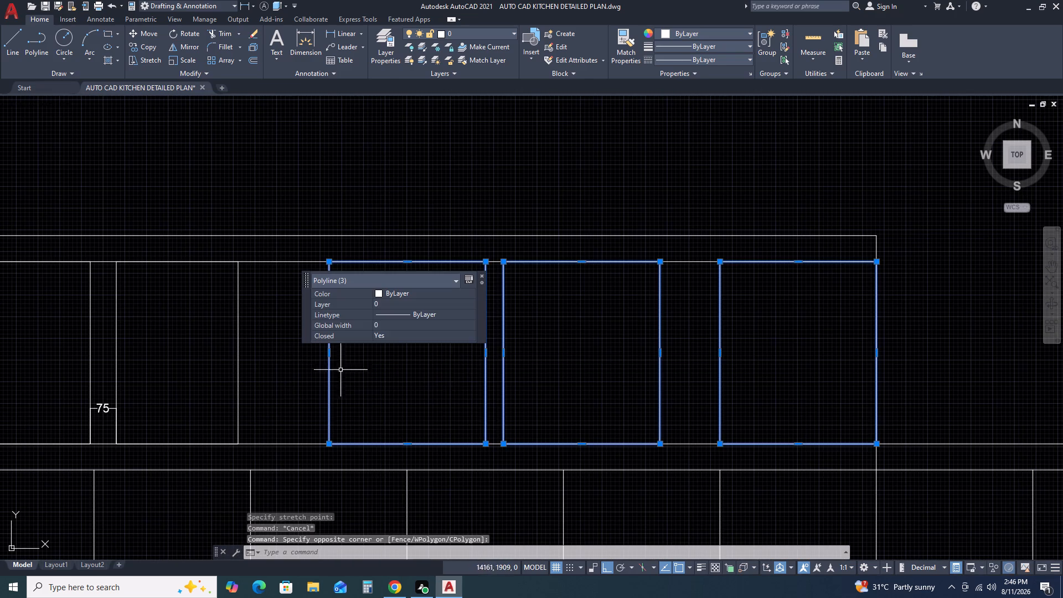
key(Delete)
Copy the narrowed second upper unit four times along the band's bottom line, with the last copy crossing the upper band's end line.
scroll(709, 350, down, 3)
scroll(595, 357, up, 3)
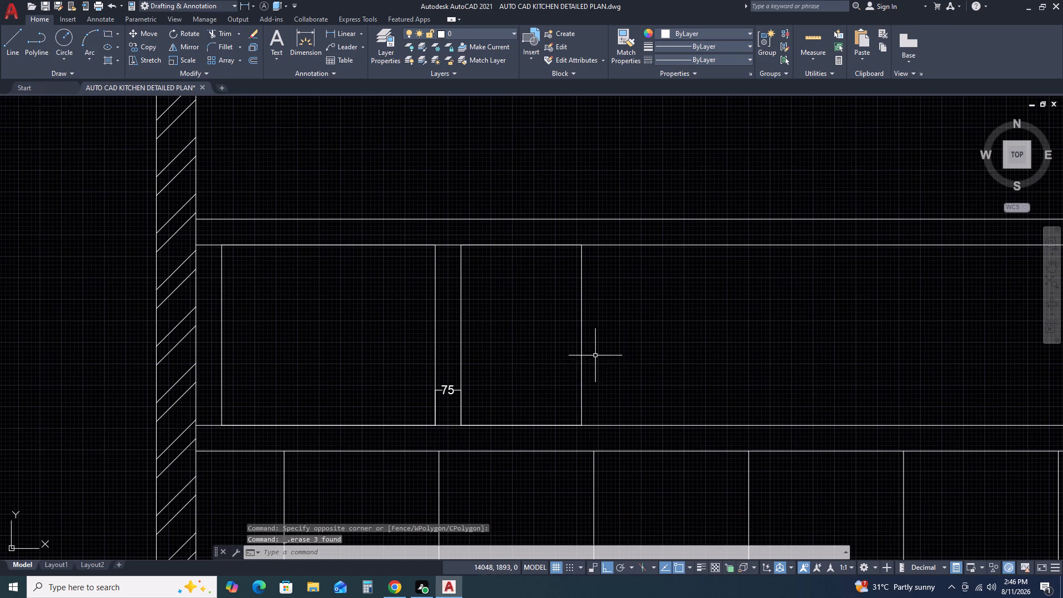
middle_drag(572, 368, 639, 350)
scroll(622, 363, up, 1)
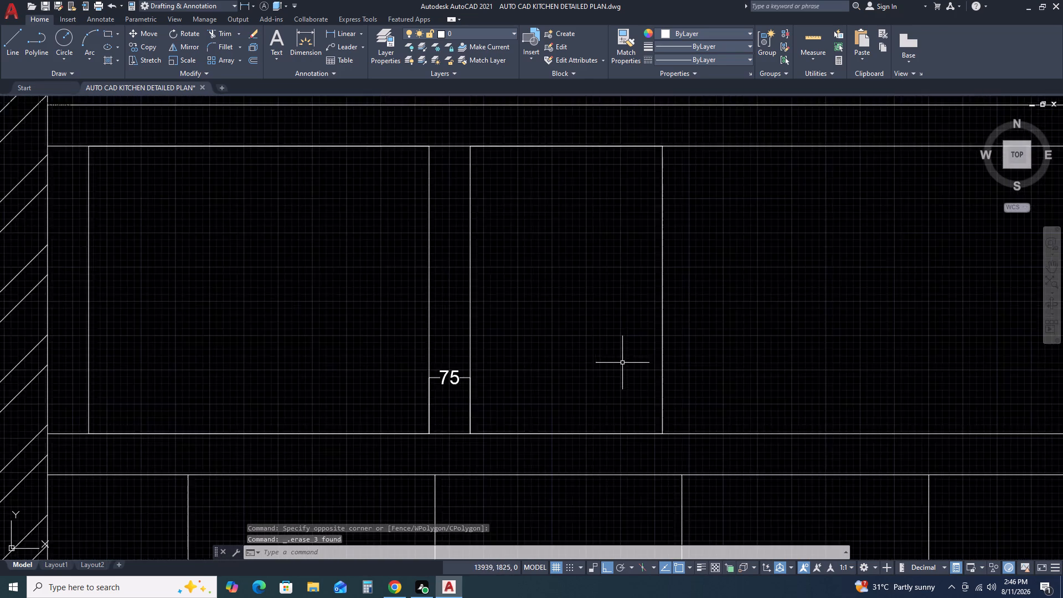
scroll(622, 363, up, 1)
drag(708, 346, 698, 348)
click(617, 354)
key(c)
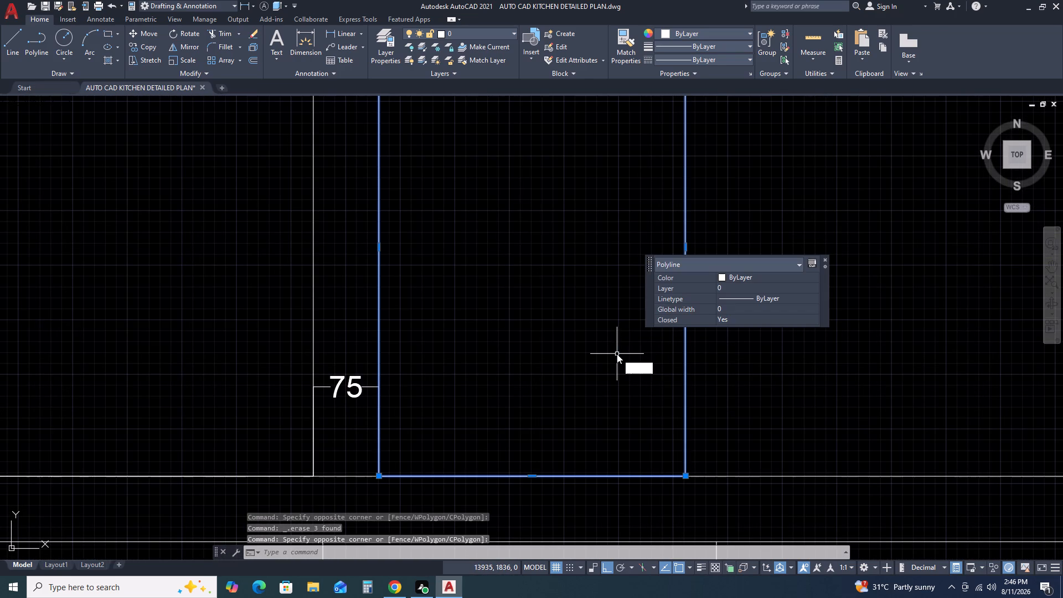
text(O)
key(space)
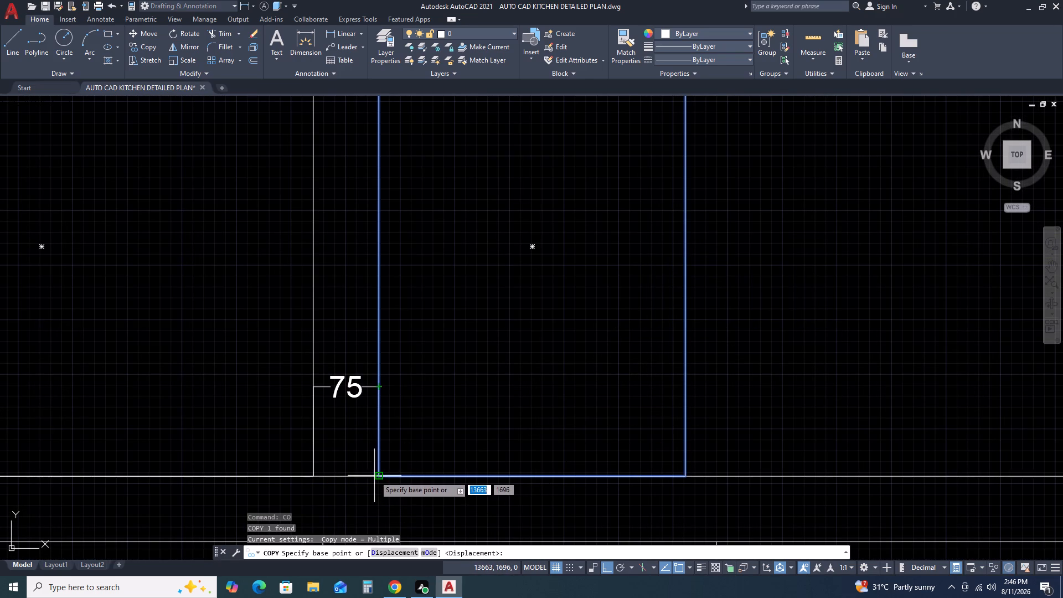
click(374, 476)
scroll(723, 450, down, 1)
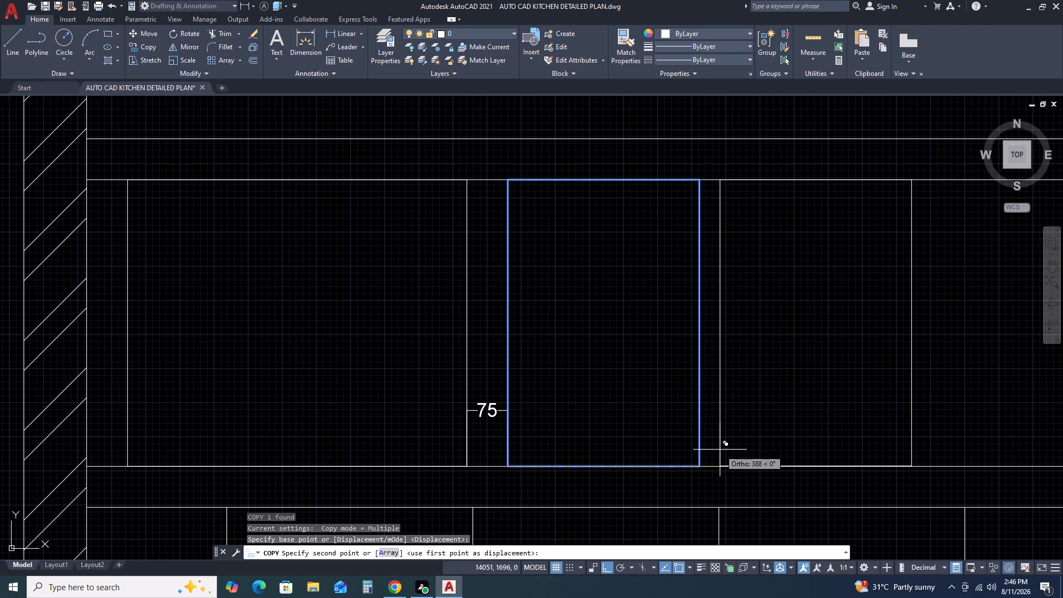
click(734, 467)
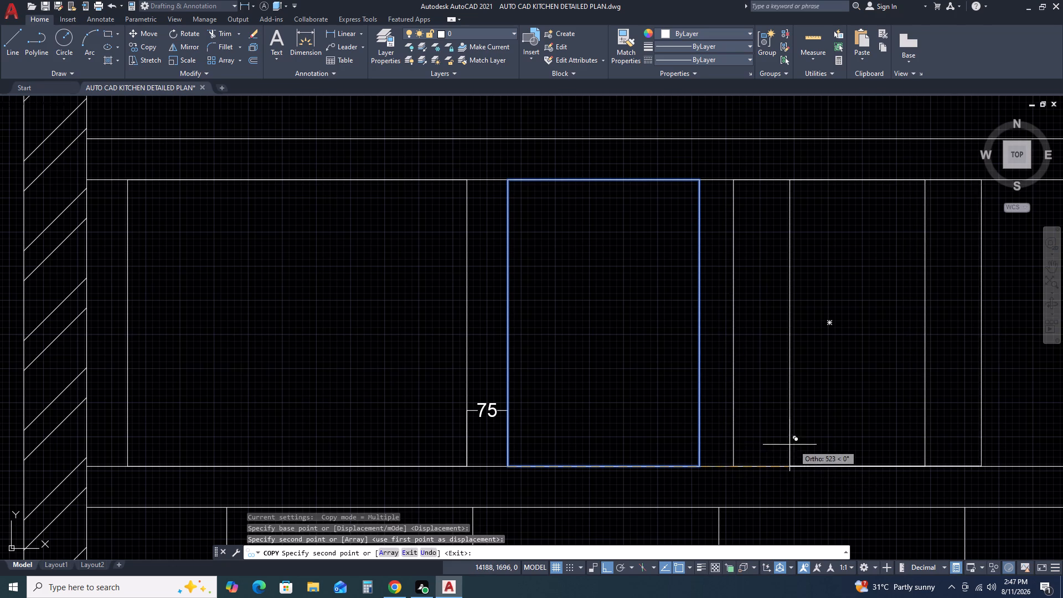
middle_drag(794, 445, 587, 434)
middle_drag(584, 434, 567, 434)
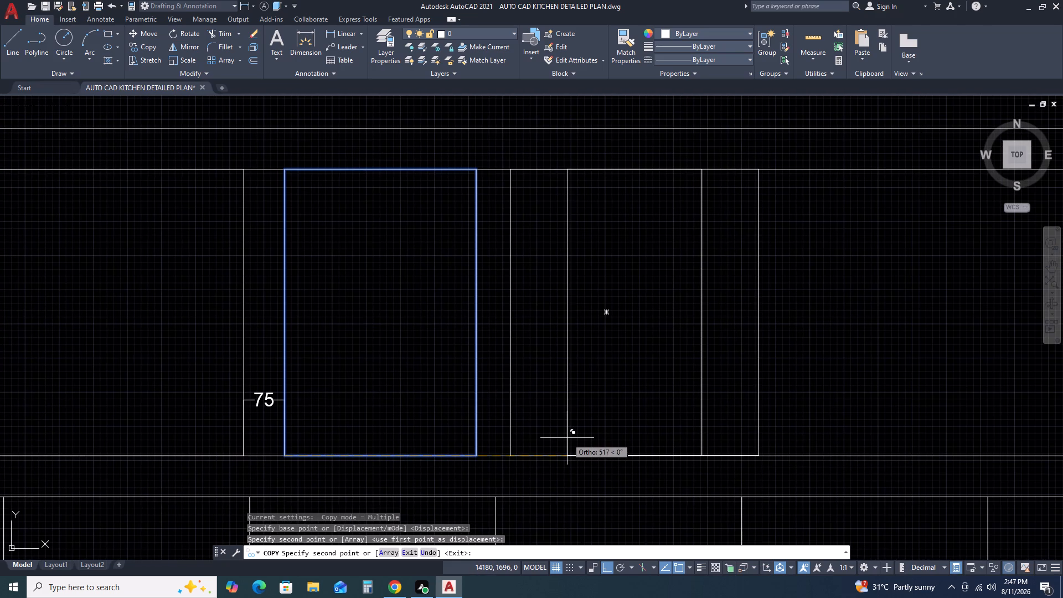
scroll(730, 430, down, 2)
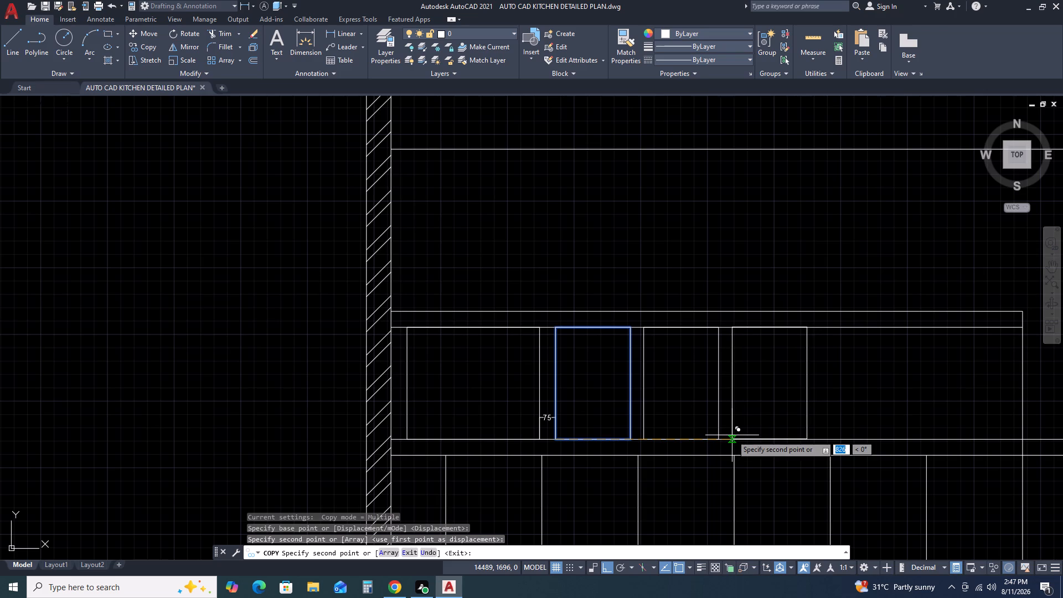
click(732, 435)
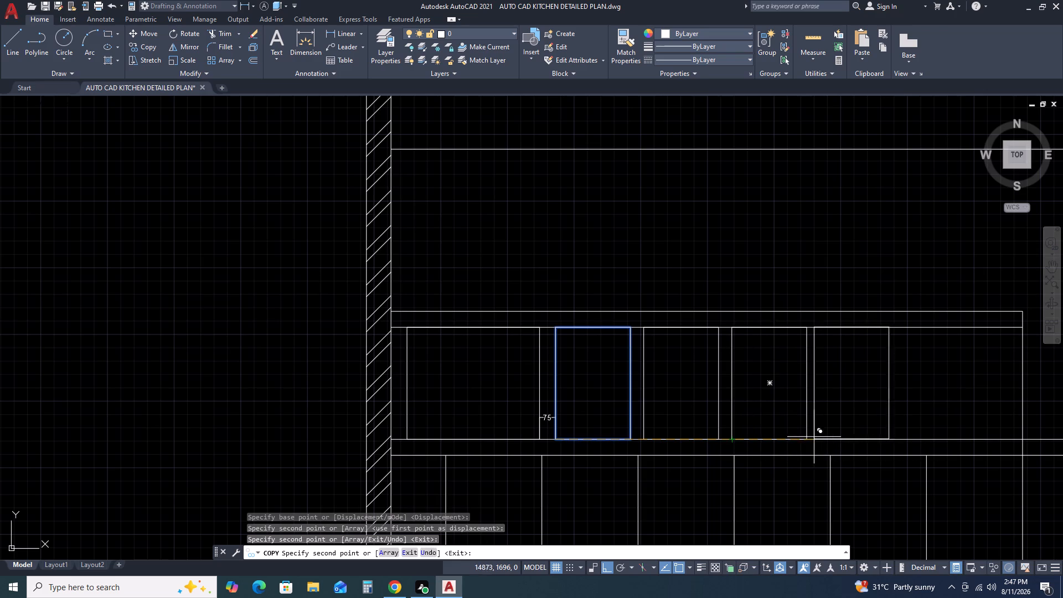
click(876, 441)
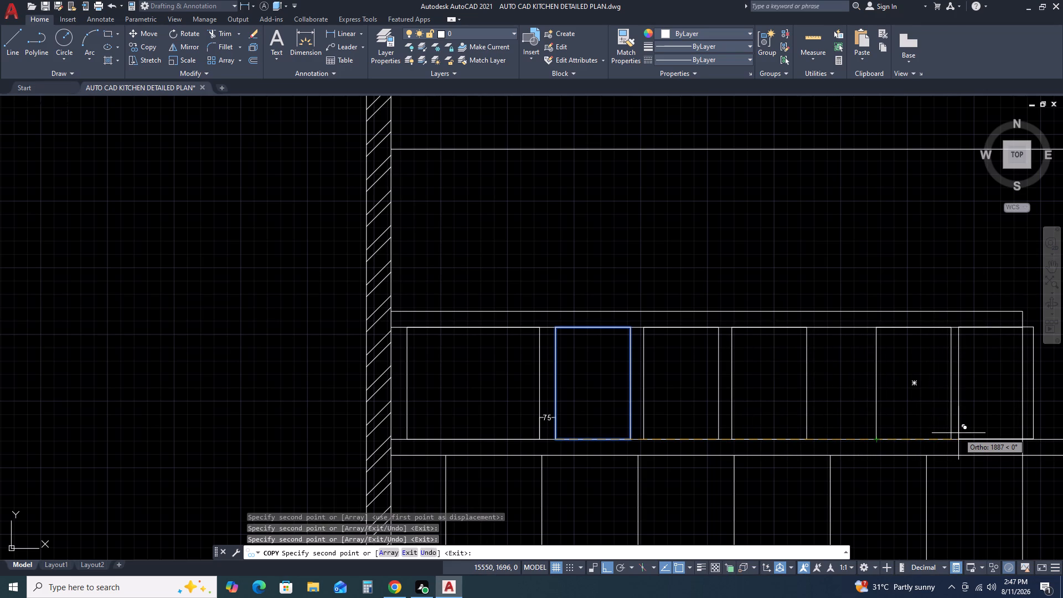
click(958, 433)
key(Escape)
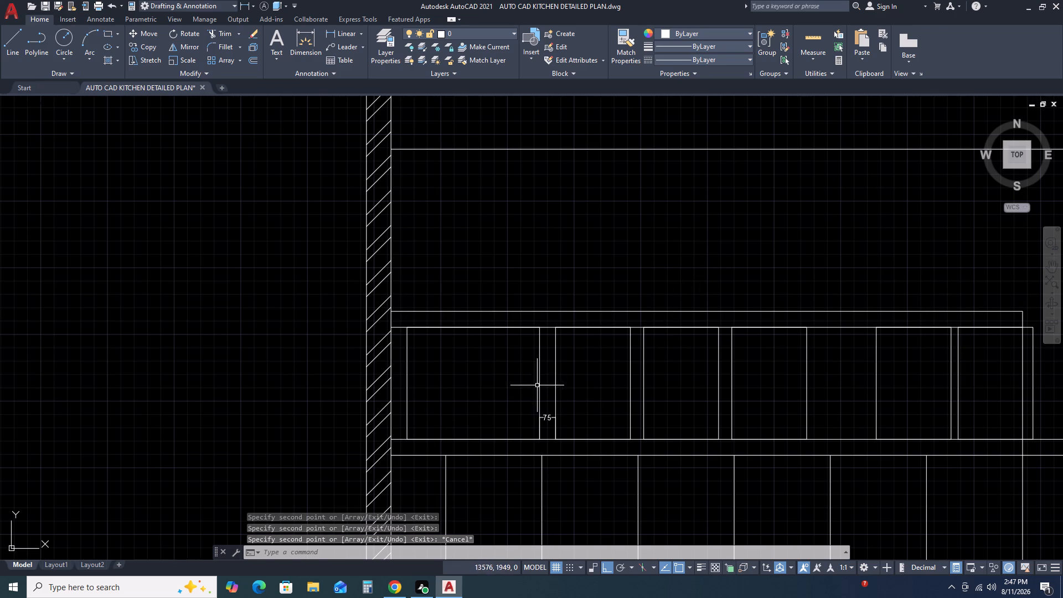
Check the gap between the second and third upper units with a linear dimension, without placing it.
scroll(537, 385, up, 1)
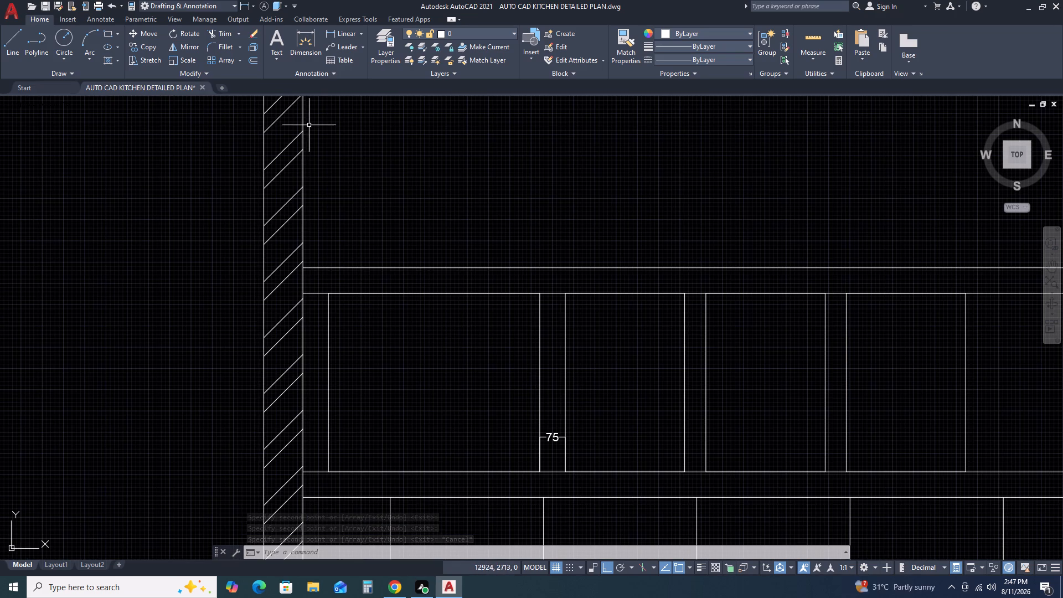
click(348, 38)
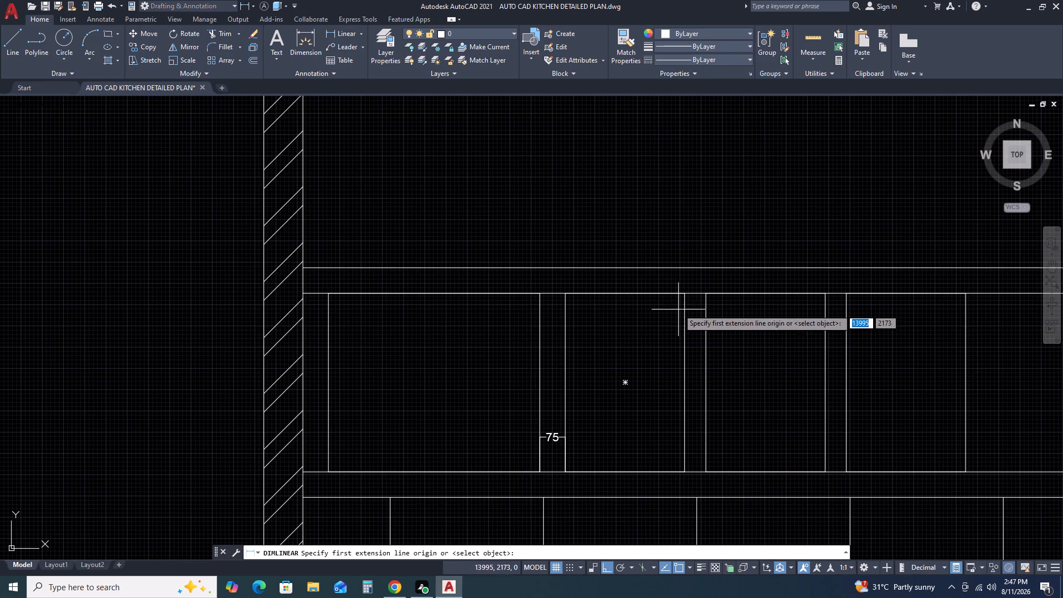
click(685, 293)
double_click(704, 292)
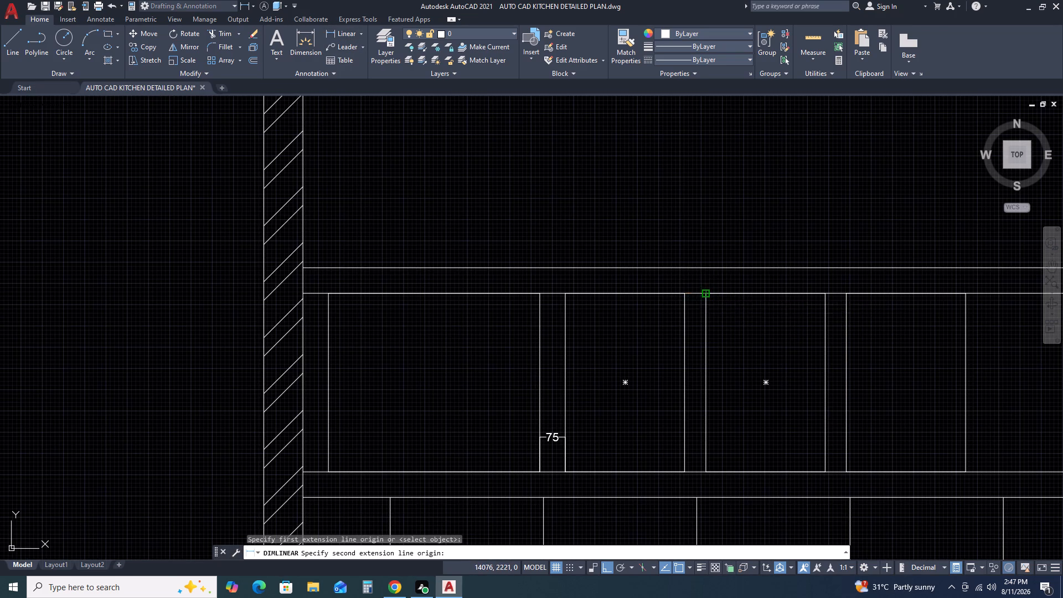
key(Escape)
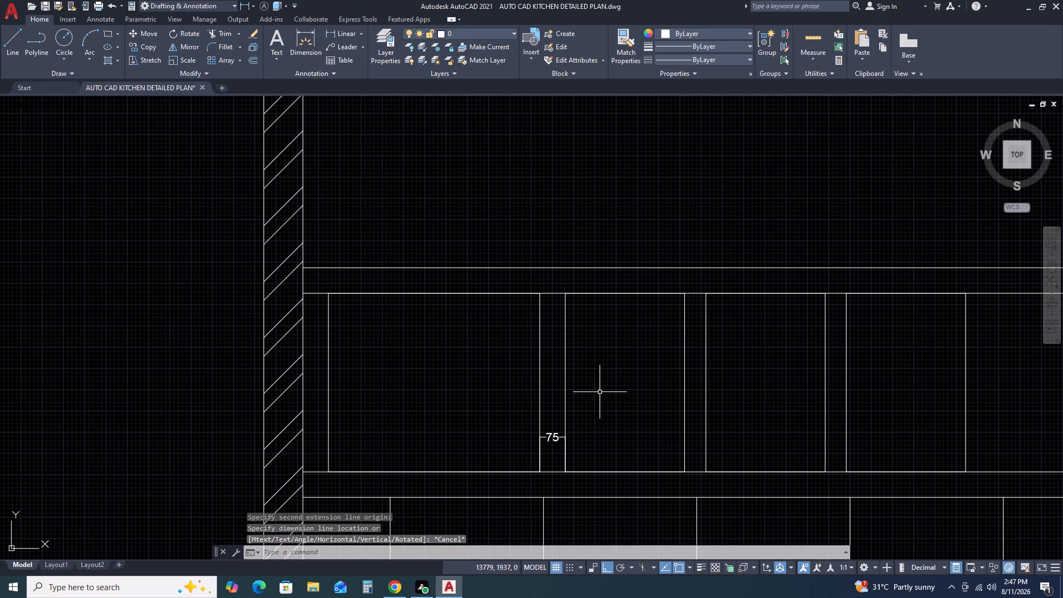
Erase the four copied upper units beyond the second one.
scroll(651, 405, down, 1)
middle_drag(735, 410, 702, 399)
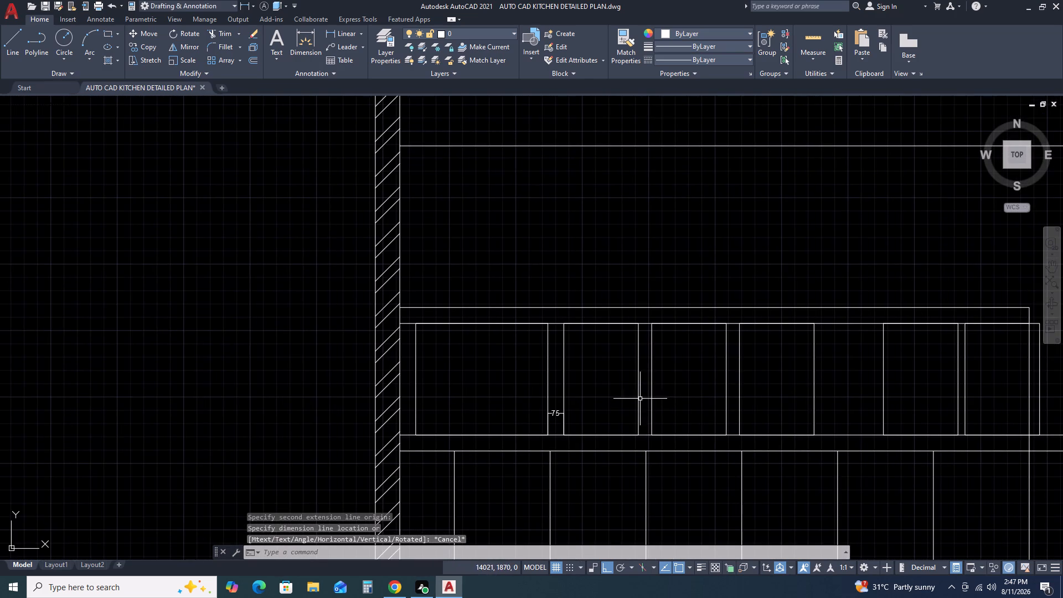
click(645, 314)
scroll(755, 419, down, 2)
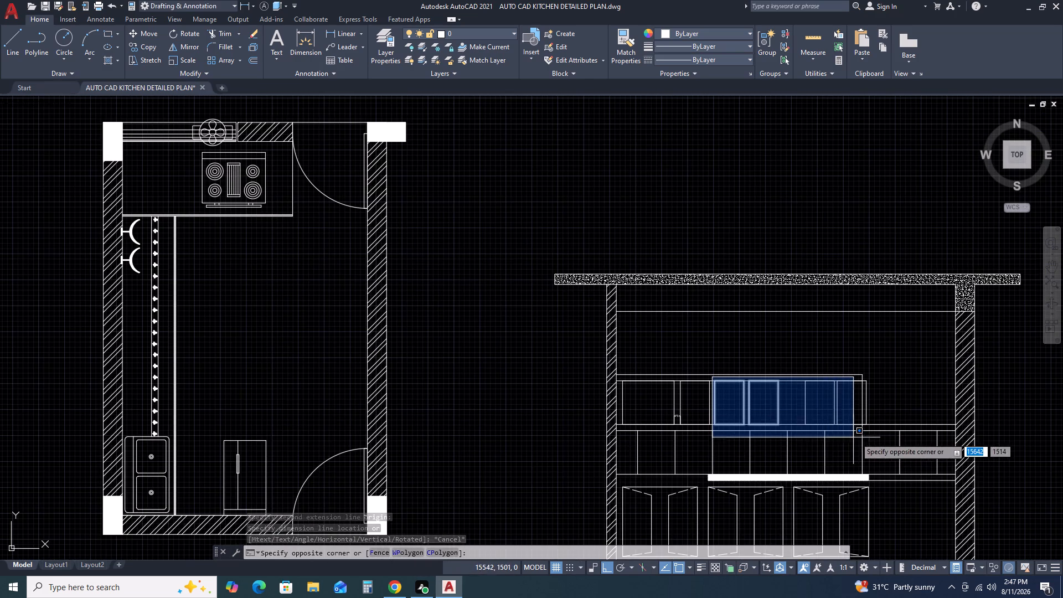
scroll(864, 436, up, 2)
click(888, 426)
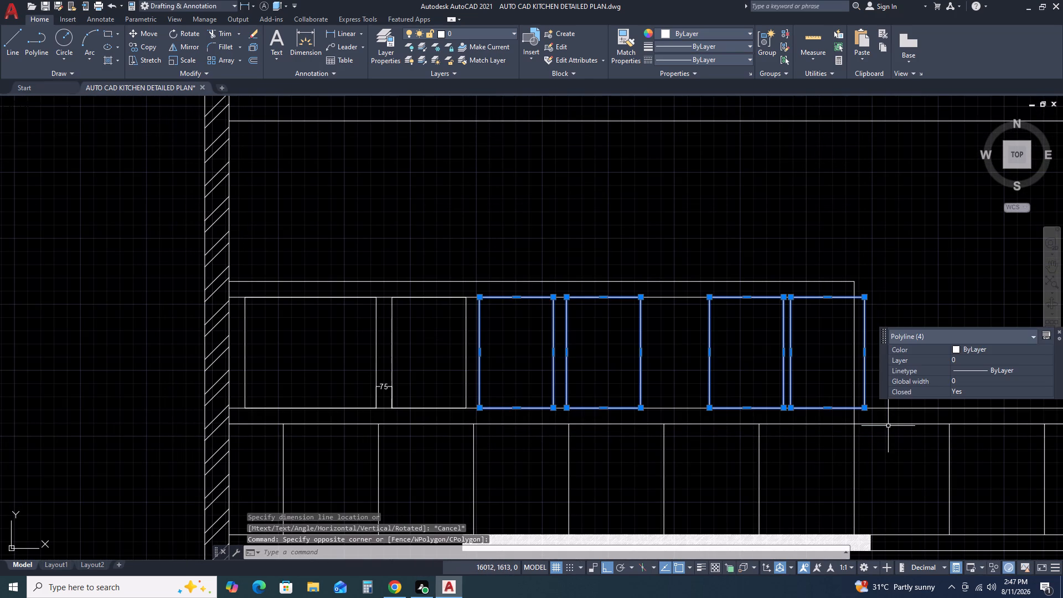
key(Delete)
Narrow the second upper unit slightly further by stretching its far edge toward the first unit.
click(475, 374)
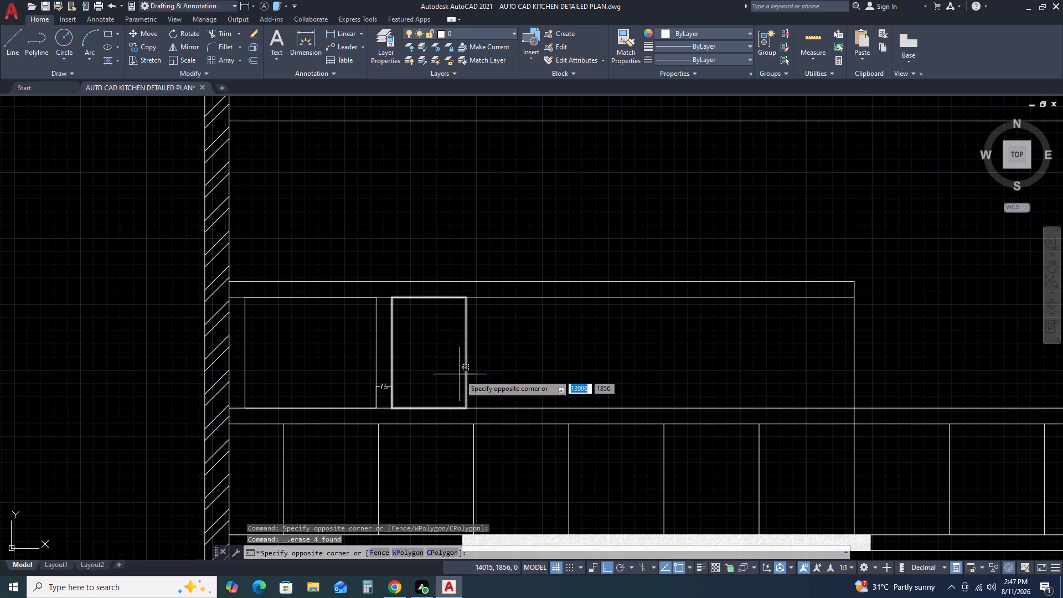
click(459, 374)
click(465, 351)
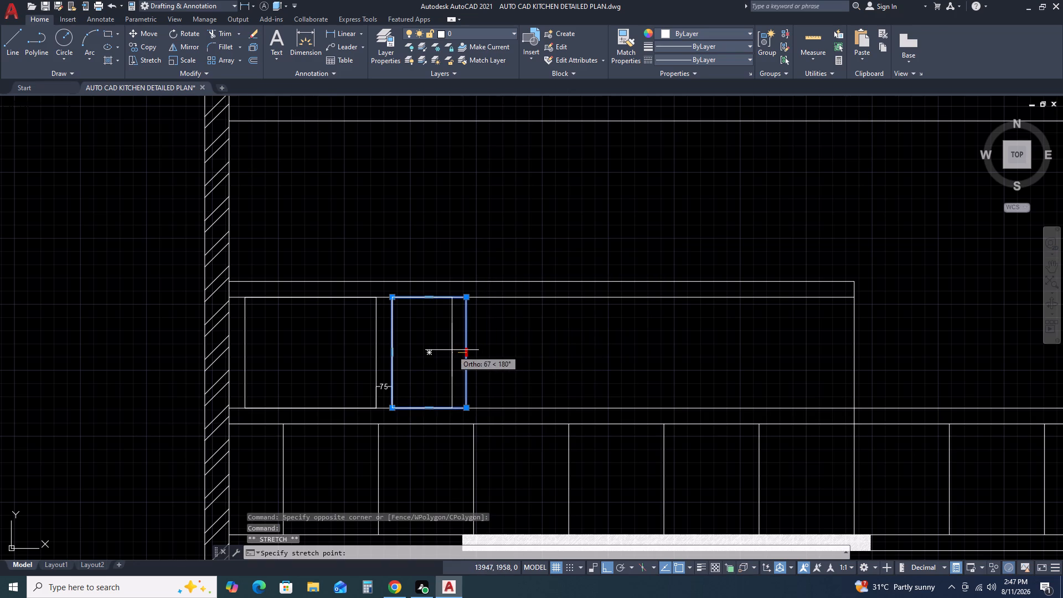
click(458, 352)
key(Escape)
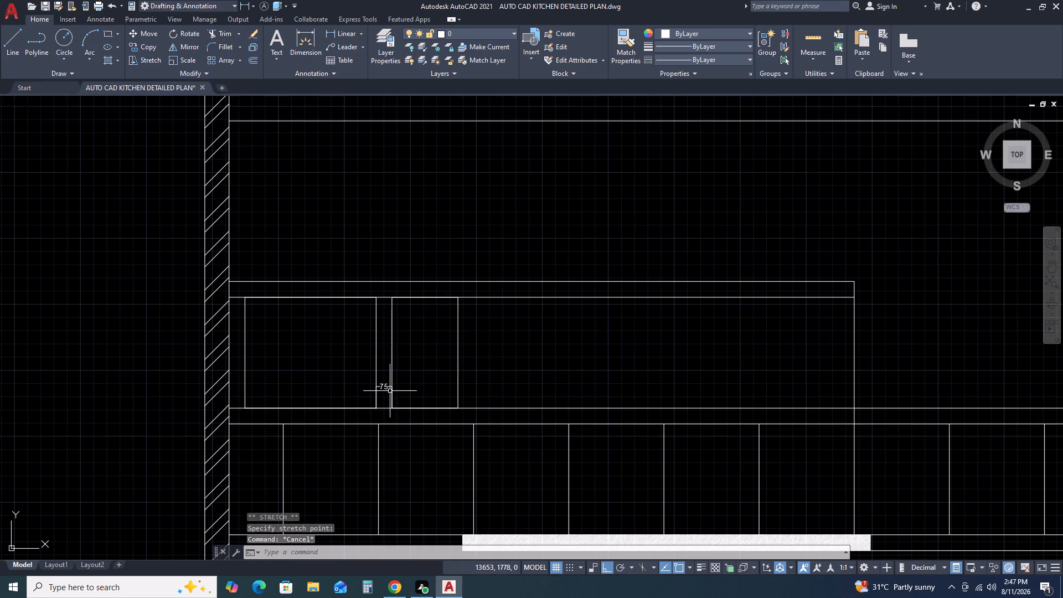
Copy the 75 dimension from the first unit's far lower corner to the second unit's far lower corner.
click(388, 388)
text(CO)
key(space)
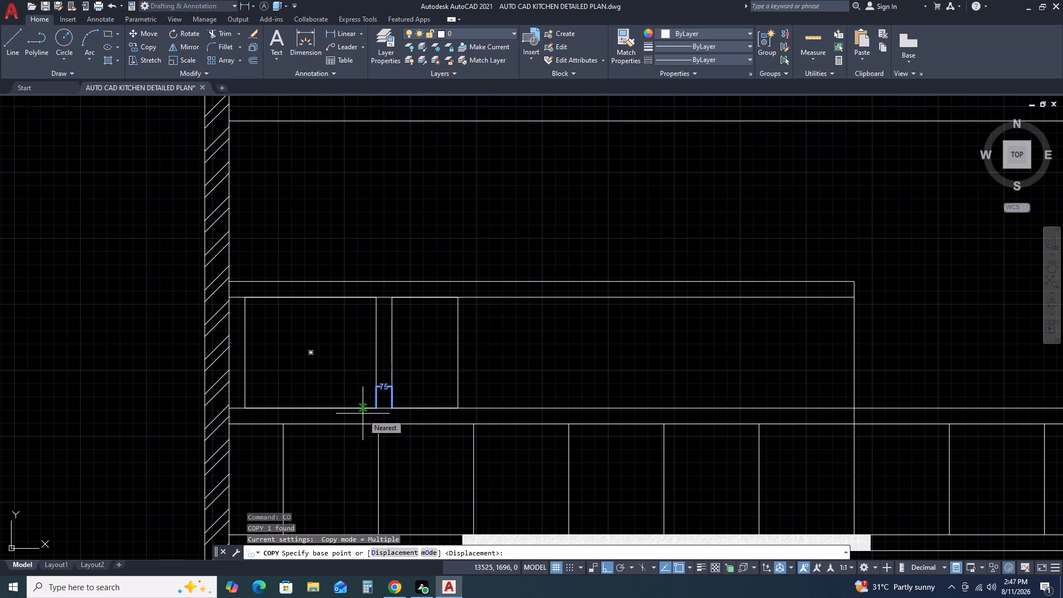
scroll(387, 416, up, 3)
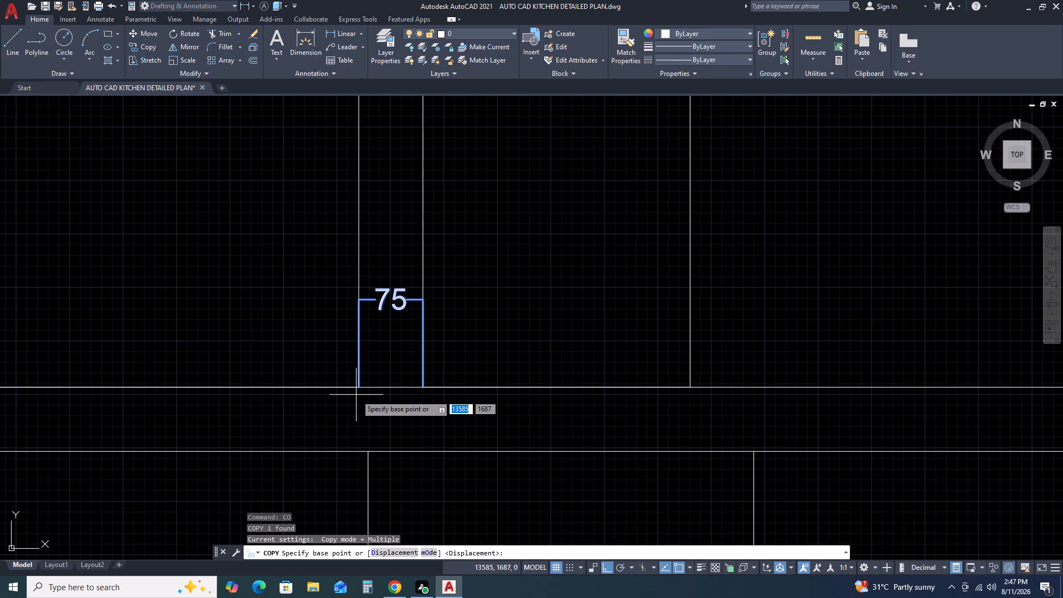
click(359, 389)
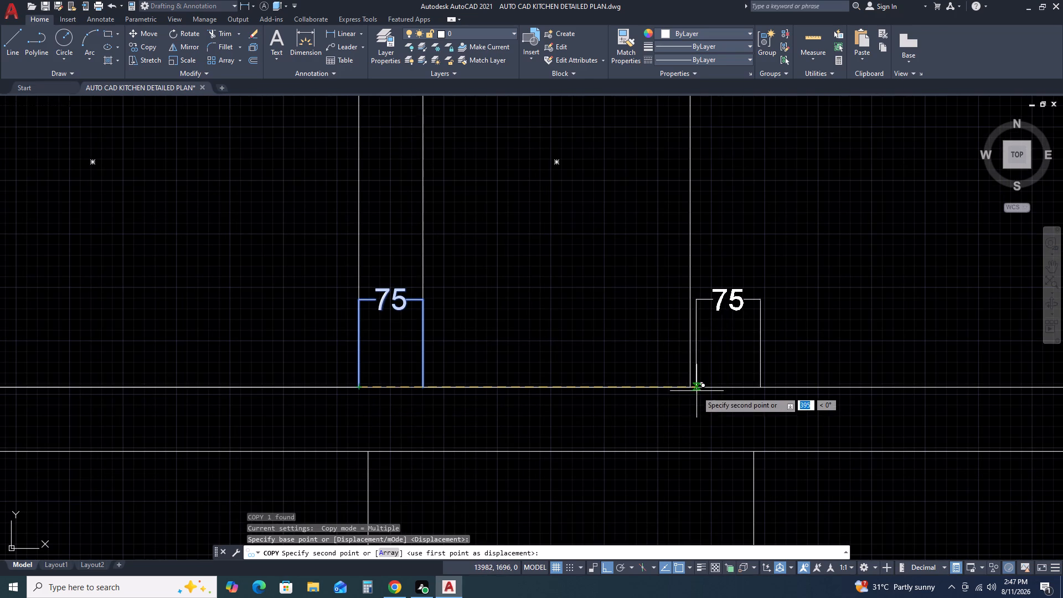
click(694, 384)
key(Escape)
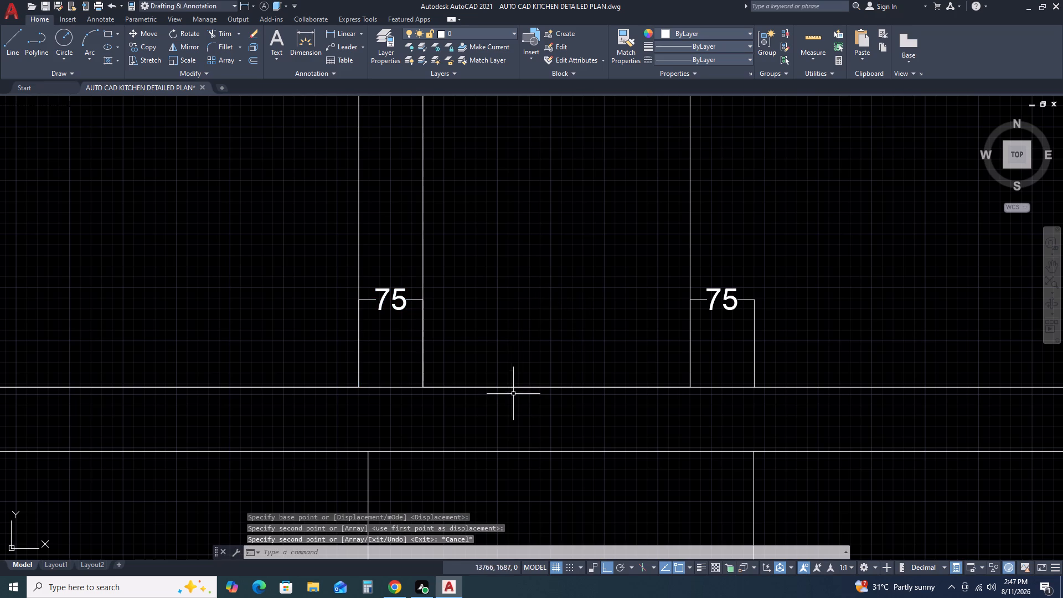
Copy the second upper unit from its near lower corner to the far end of the second 75 dimension.
scroll(830, 378, down, 1)
drag(750, 274, 742, 274)
click(676, 261)
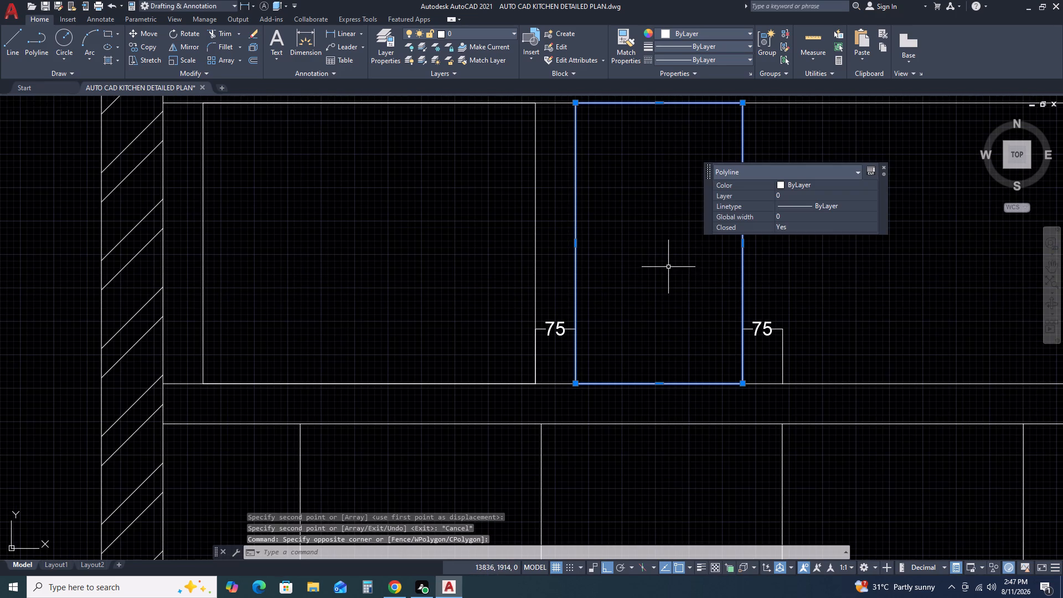
key(c)
text(O)
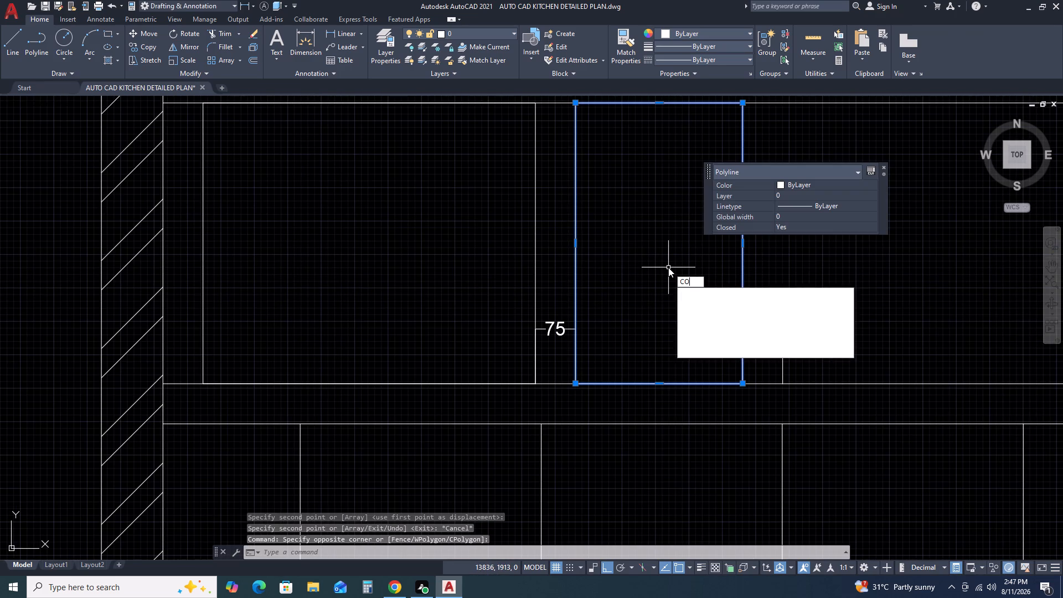
key(space)
click(573, 384)
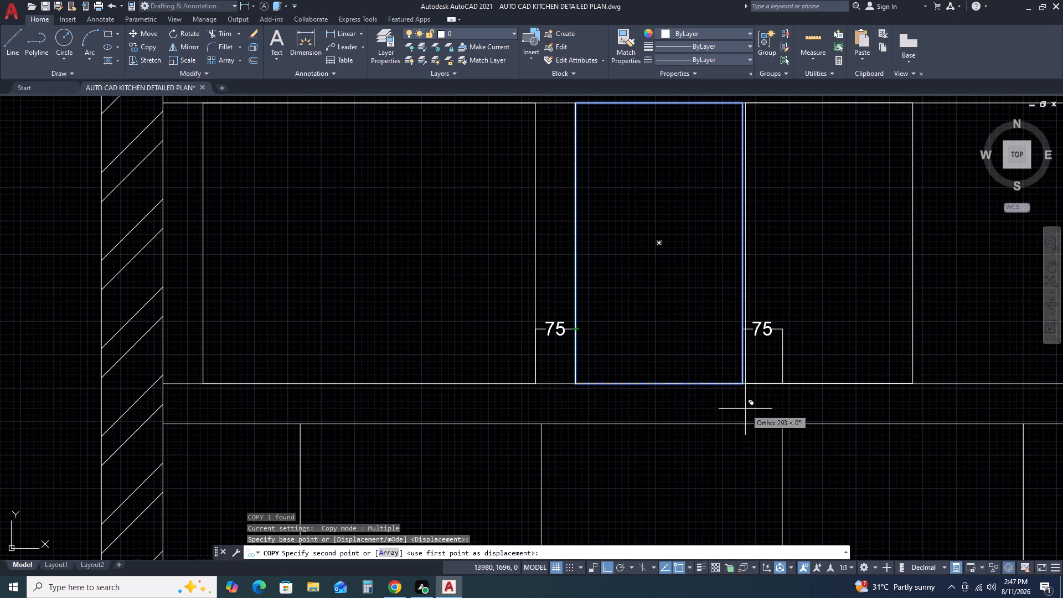
click(781, 383)
key(Escape)
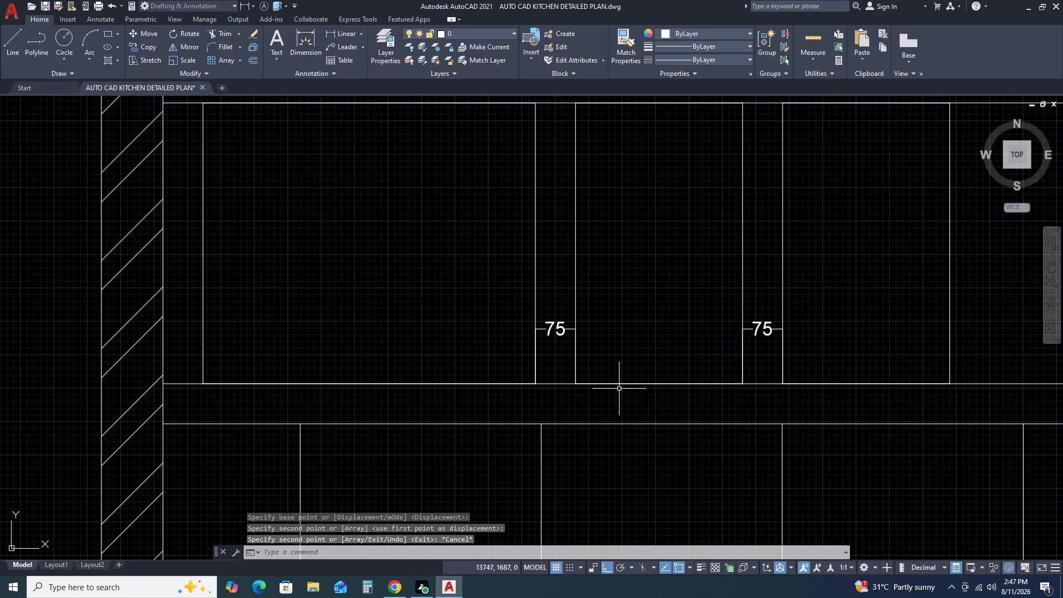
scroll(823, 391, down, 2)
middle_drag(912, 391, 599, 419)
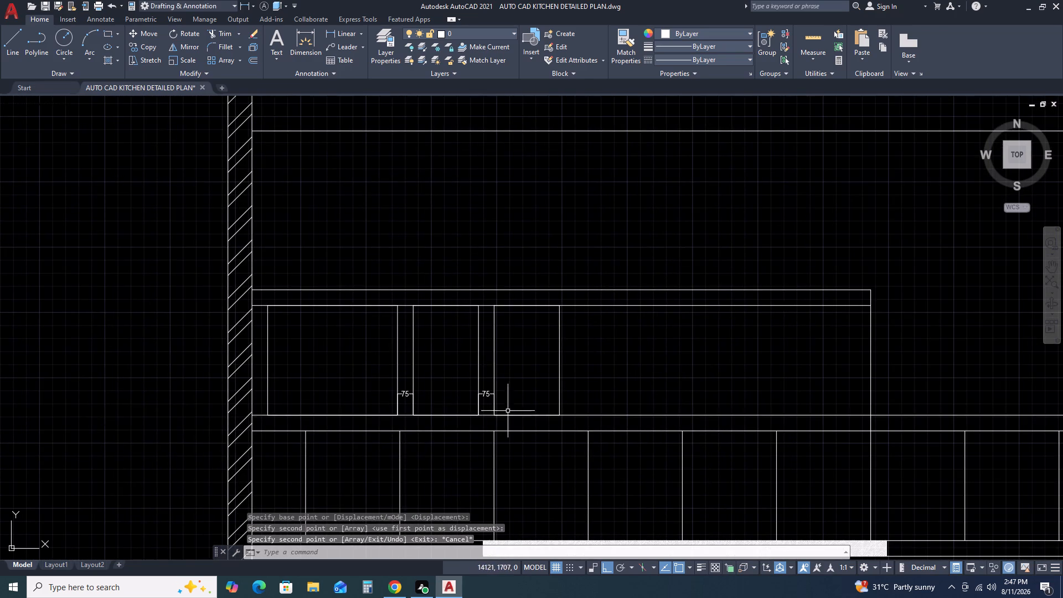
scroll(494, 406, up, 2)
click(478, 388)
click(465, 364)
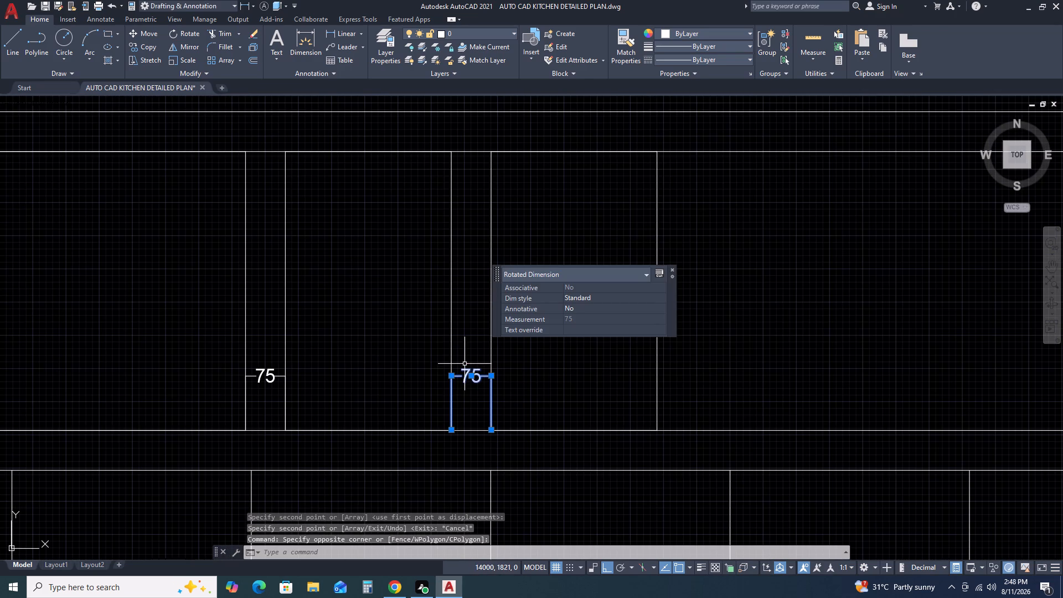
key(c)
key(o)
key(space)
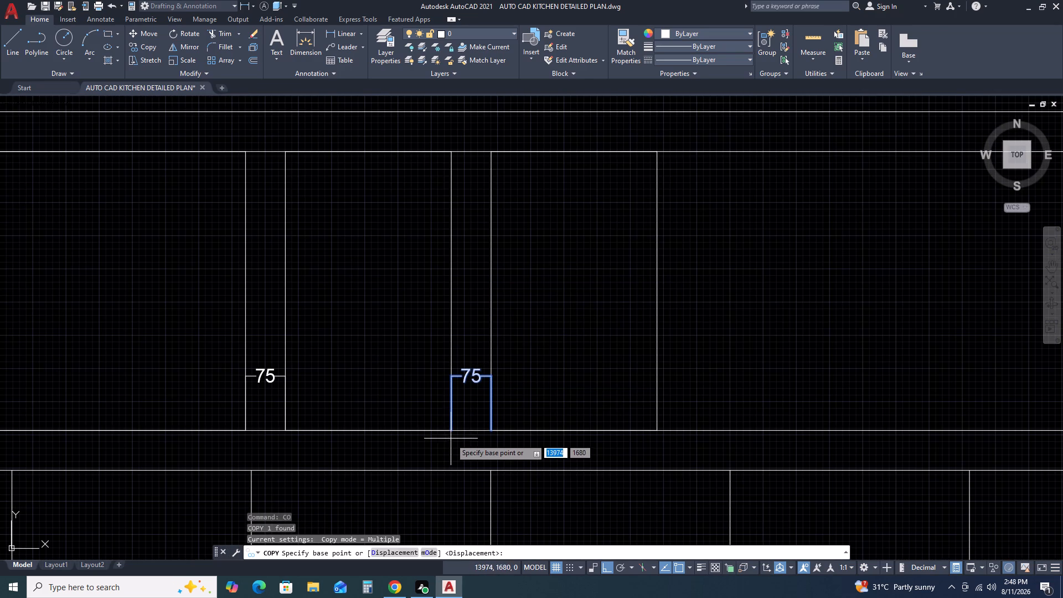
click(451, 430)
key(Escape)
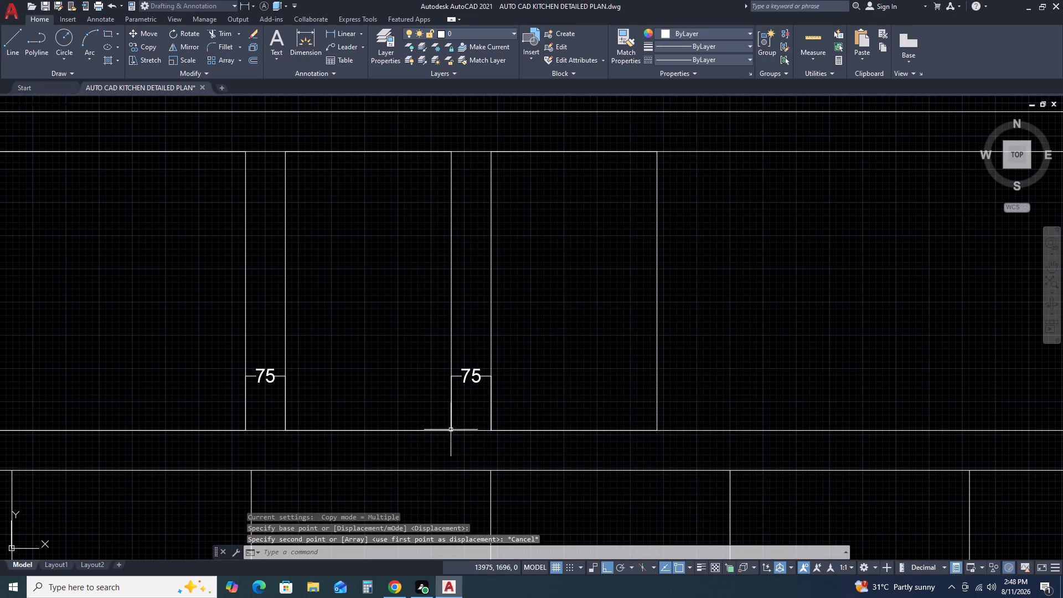
Copy the third upper unit together with its preceding 75 dimension four times, each placed at the previous unit's far lower corner.
click(768, 365)
drag(720, 364, 677, 364)
click(643, 370)
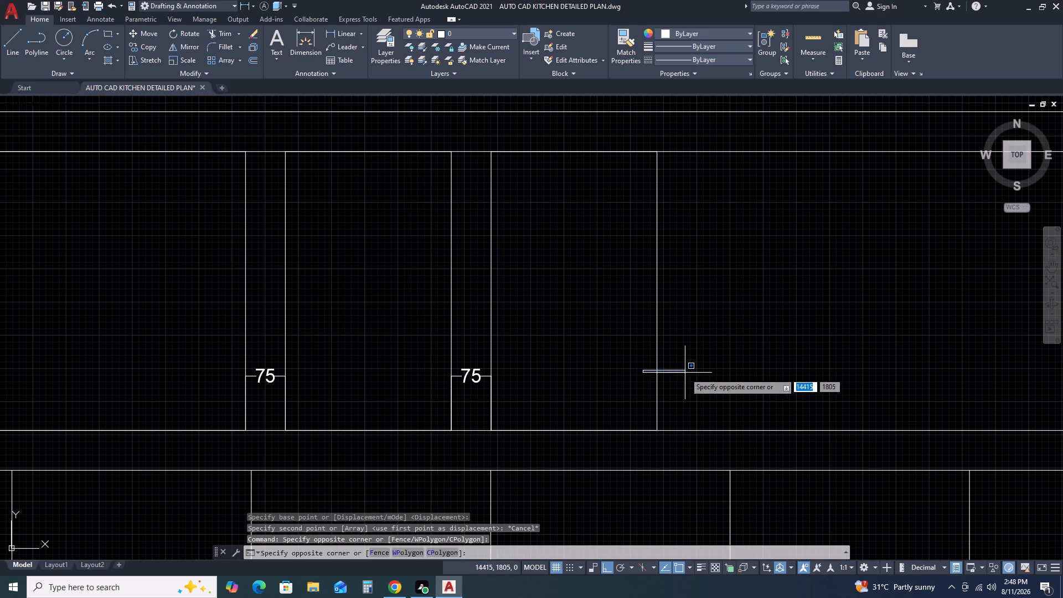
click(680, 361)
click(684, 355)
click(472, 414)
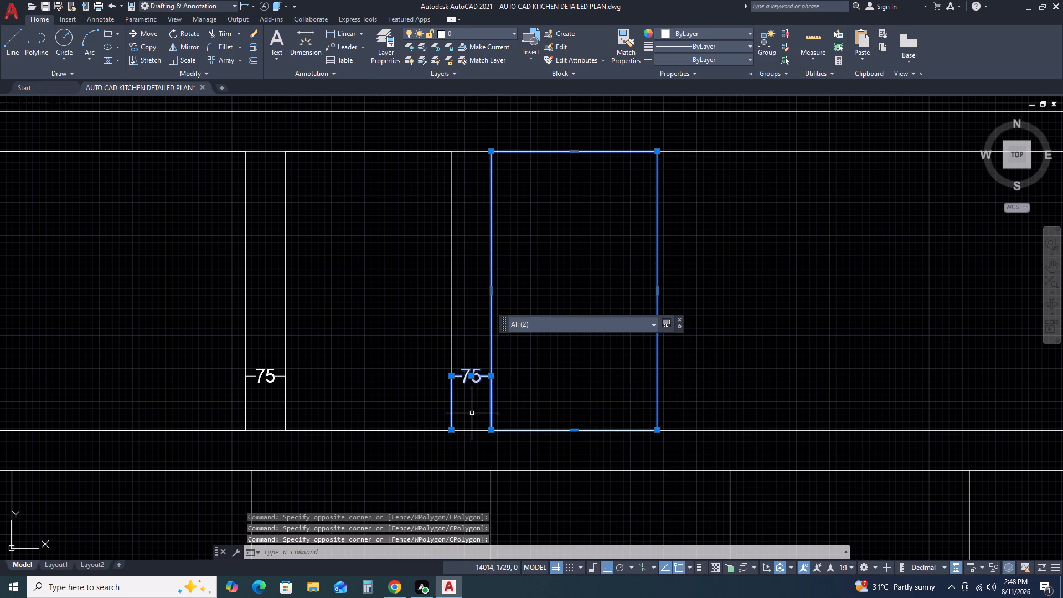
key(c)
text(O)
key(space)
click(450, 431)
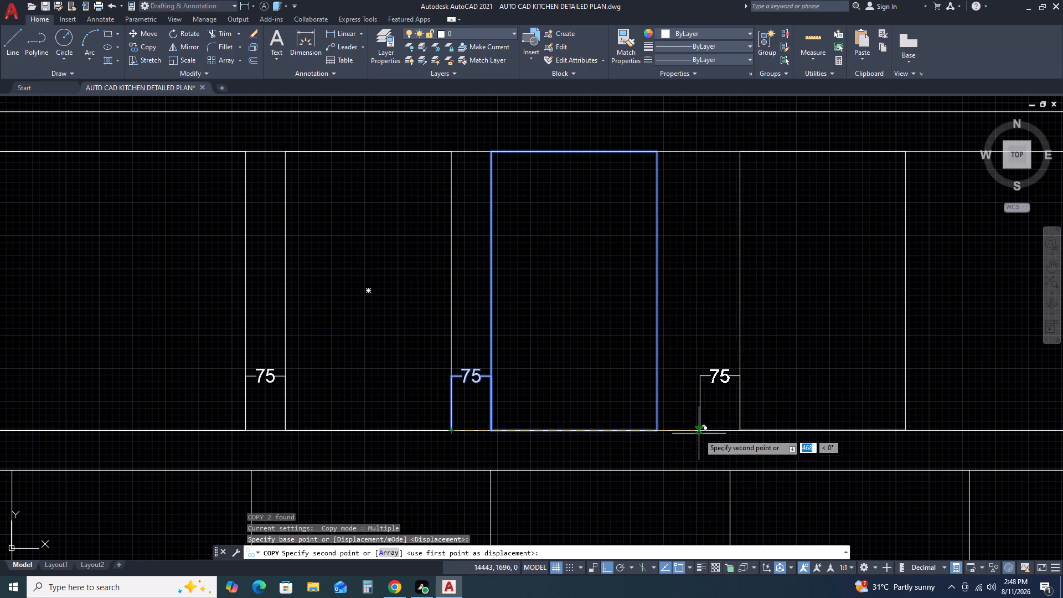
click(655, 429)
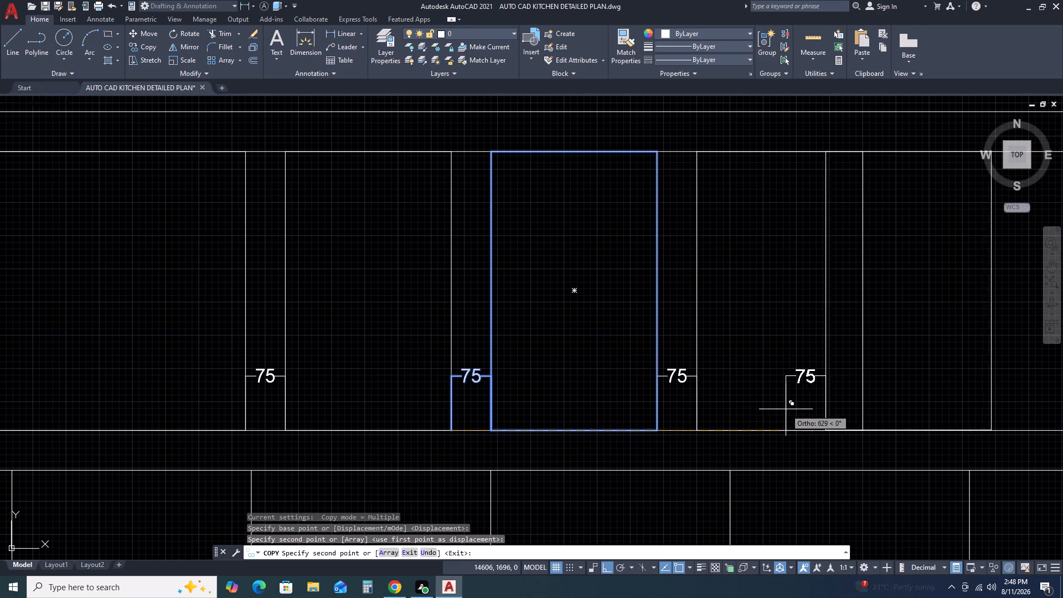
scroll(786, 409, down, 2)
click(813, 416)
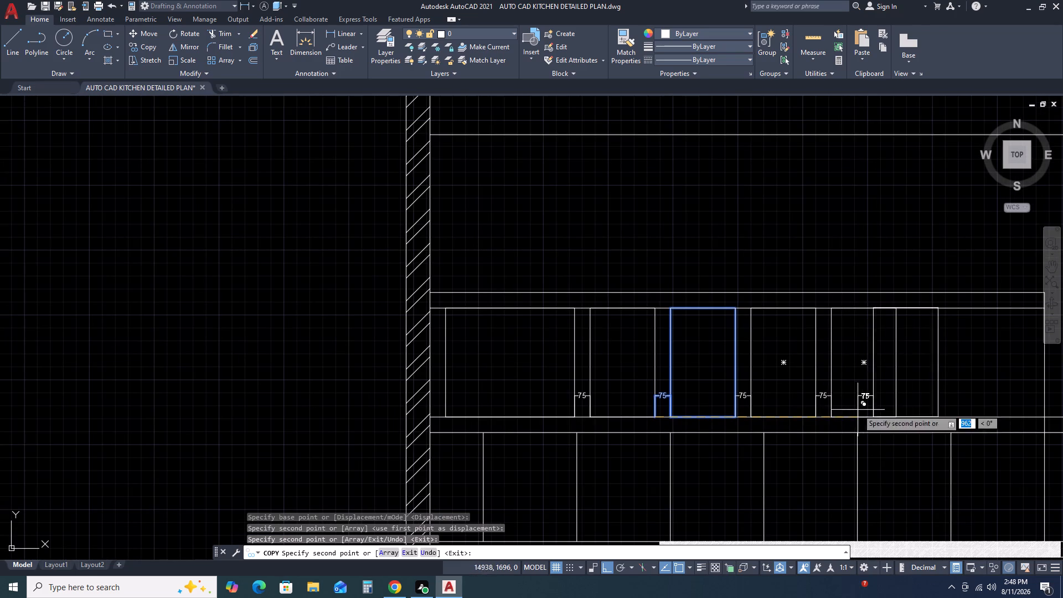
middle_drag(901, 404, 678, 417)
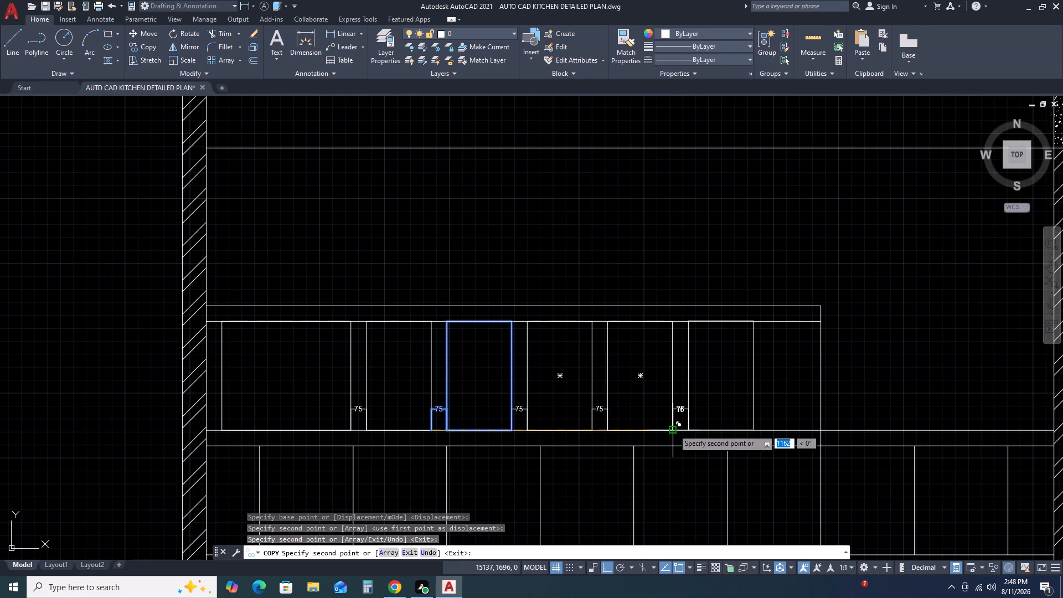
click(673, 429)
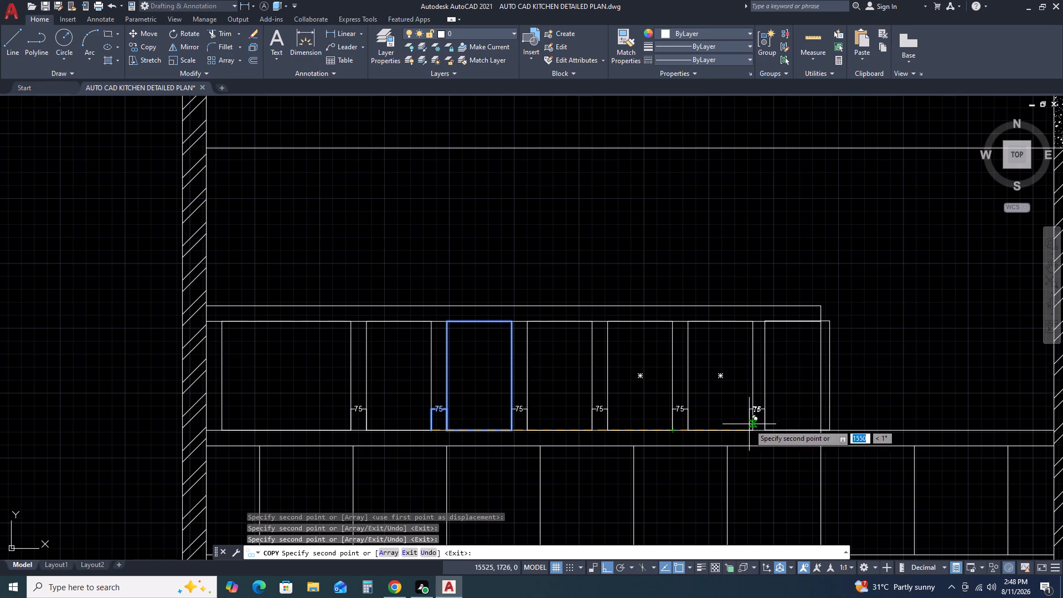
click(753, 430)
key(Escape)
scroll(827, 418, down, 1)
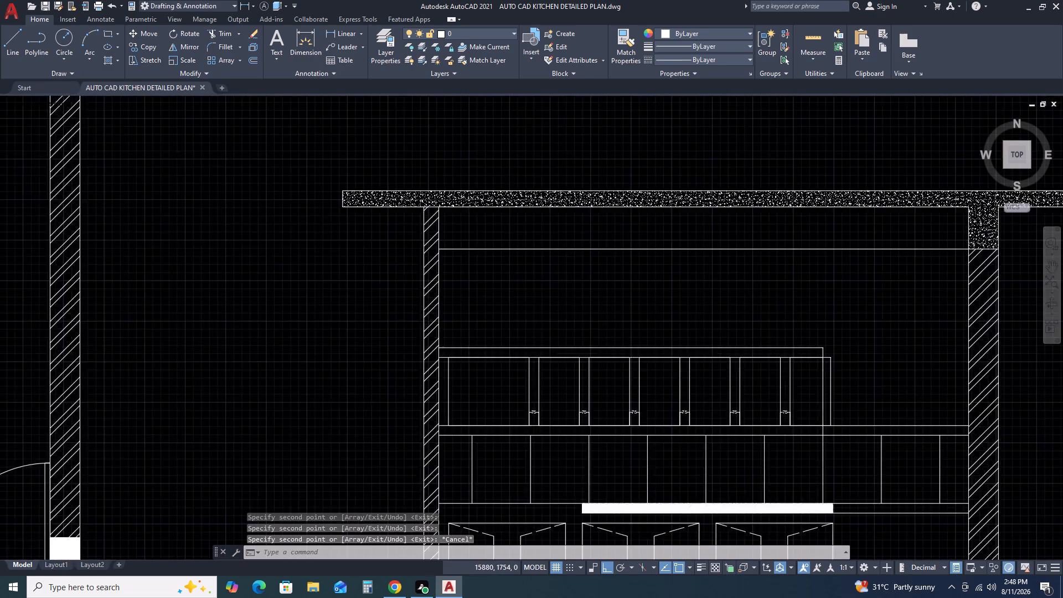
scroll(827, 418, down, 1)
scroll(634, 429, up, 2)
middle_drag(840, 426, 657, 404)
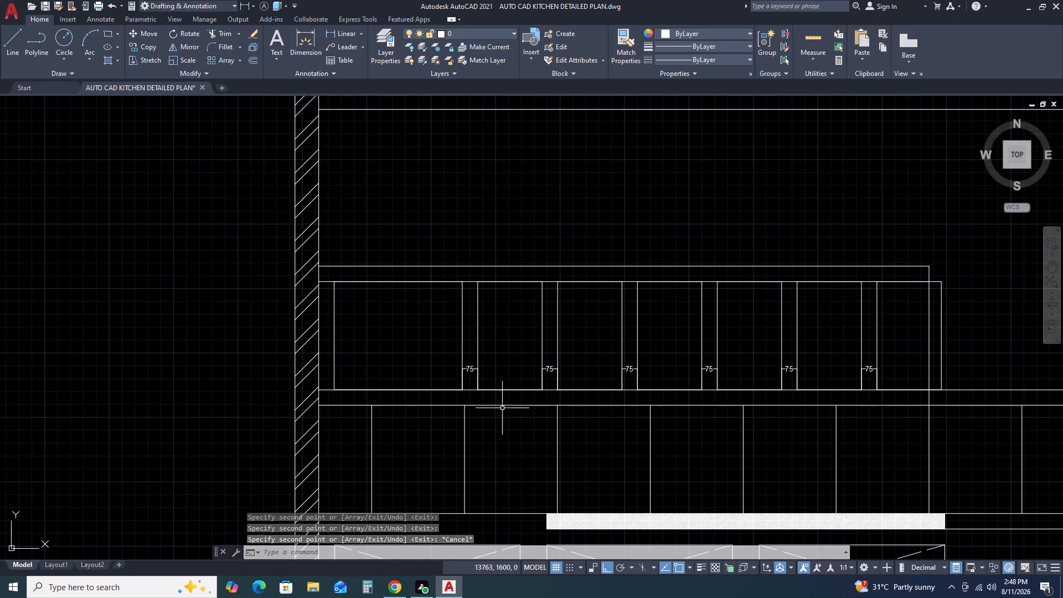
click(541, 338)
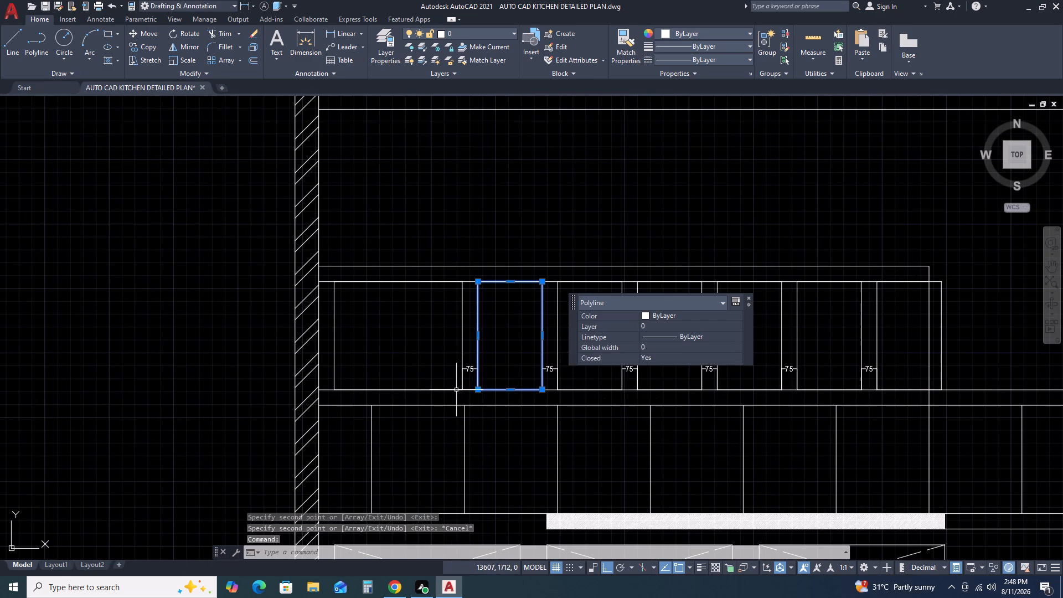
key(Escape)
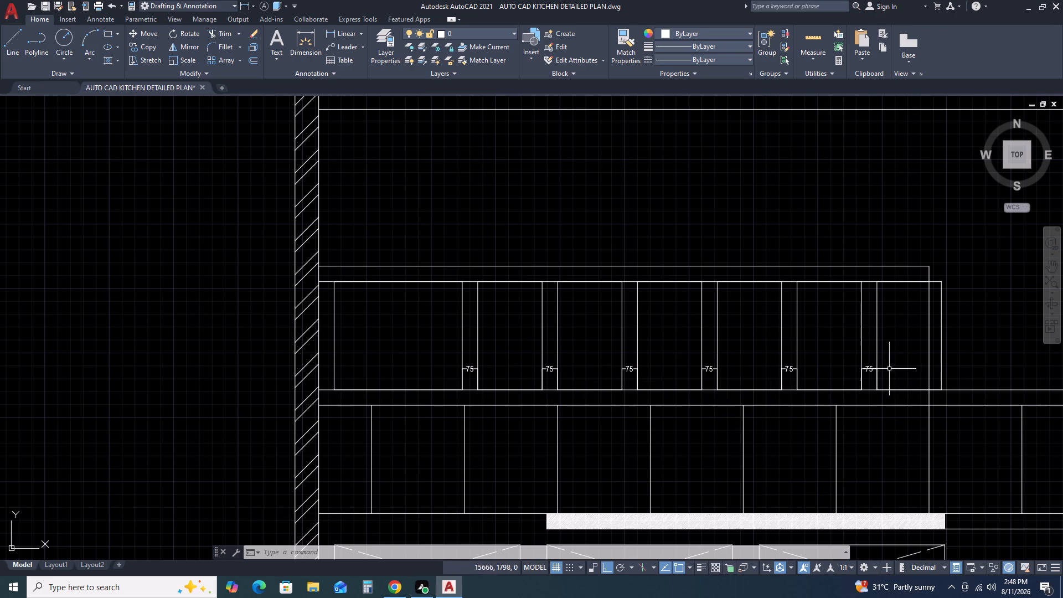
Erase the seventh upper unit that overshoots the vertical end line, along with the 75 dimension before it.
click(943, 358)
key(Delete)
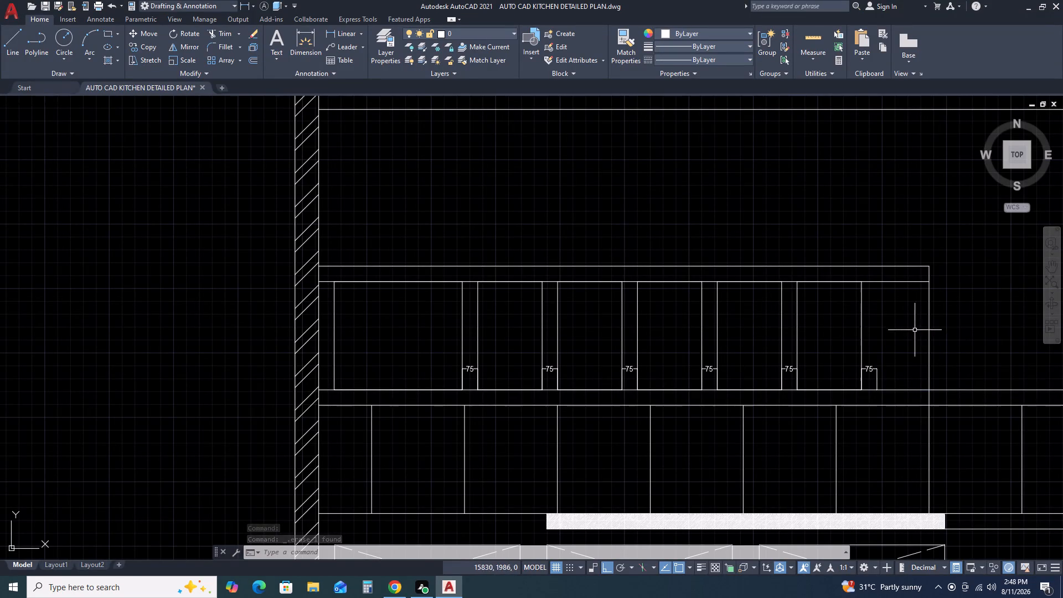
click(880, 364)
click(829, 323)
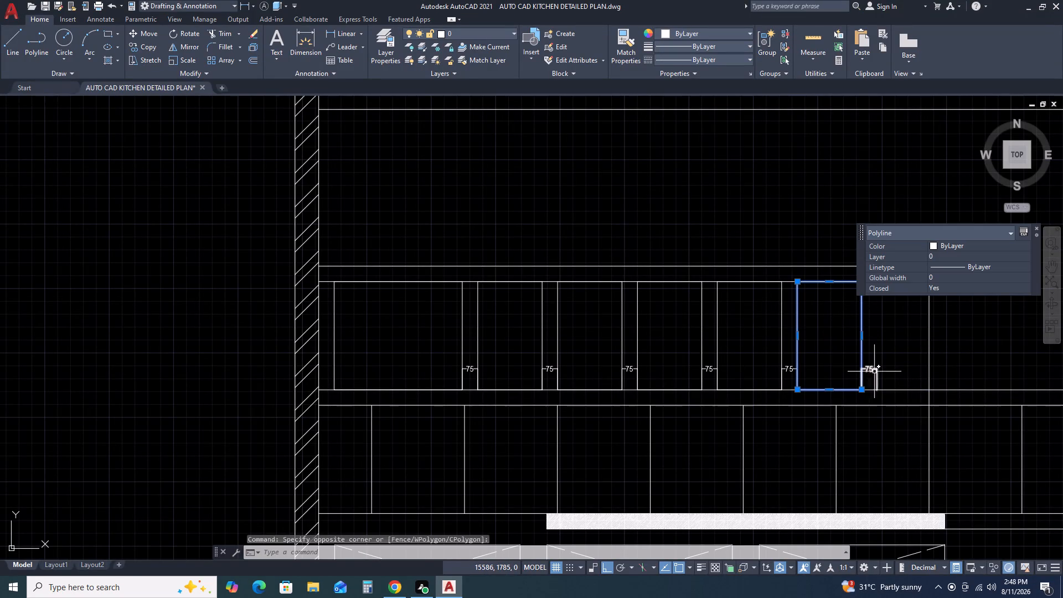
click(875, 372)
click(870, 372)
key(Escape)
key(Escape)
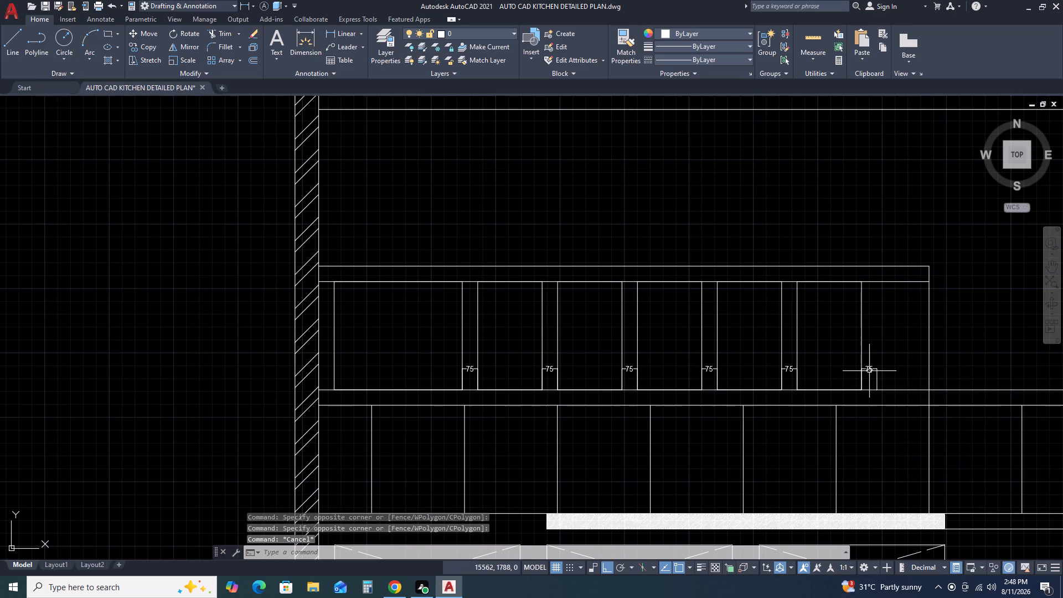
click(869, 371)
key(Delete)
key(Escape)
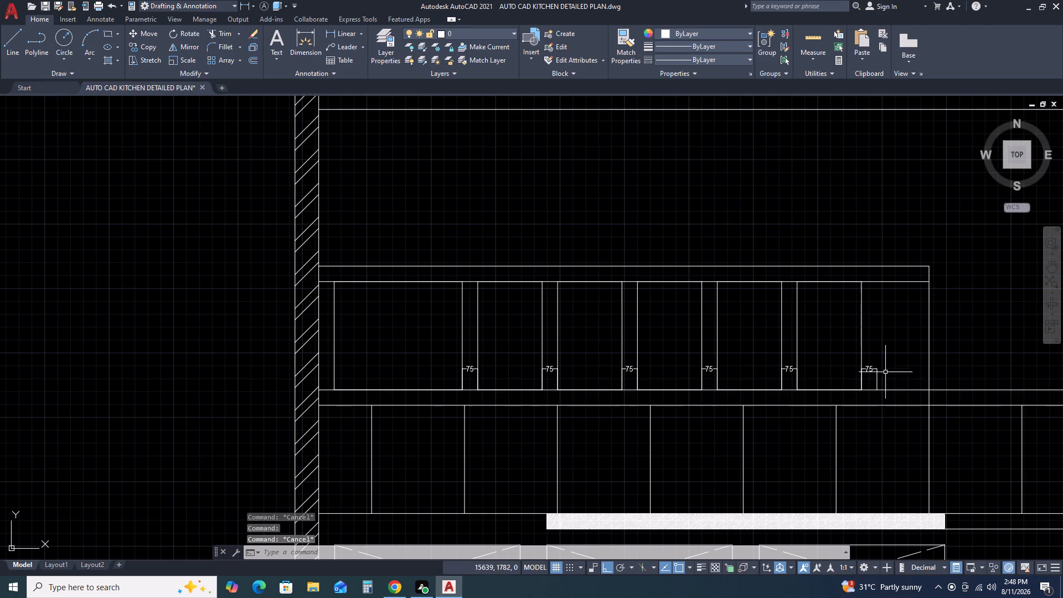
click(882, 383)
click(872, 365)
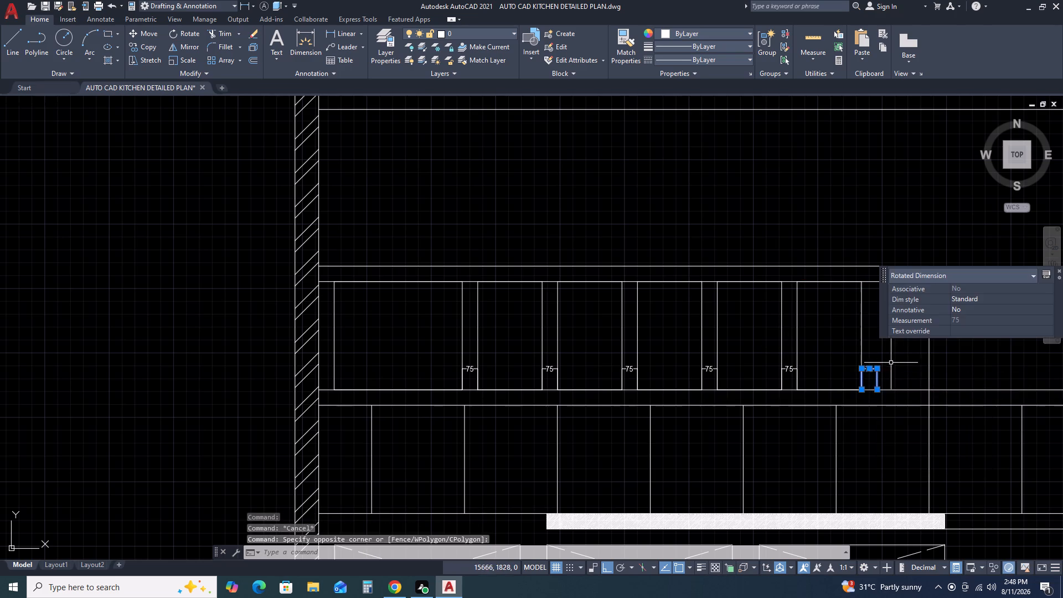
key(Delete)
Move the sixth upper unit along the base line toward the vertical end line, leaving a small gap before it.
click(885, 344)
click(839, 361)
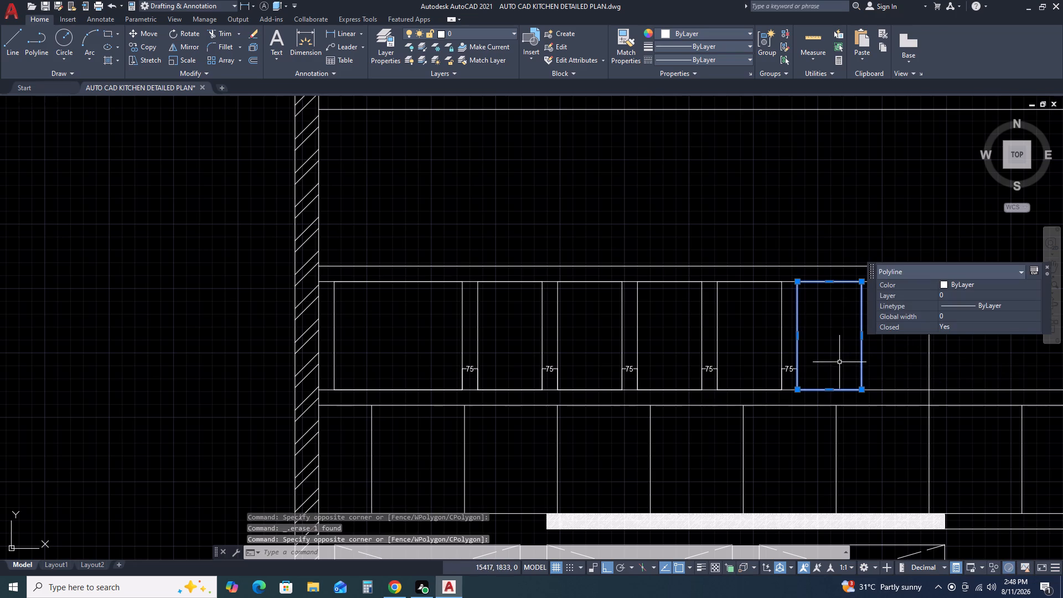
key(m)
key(space)
click(859, 389)
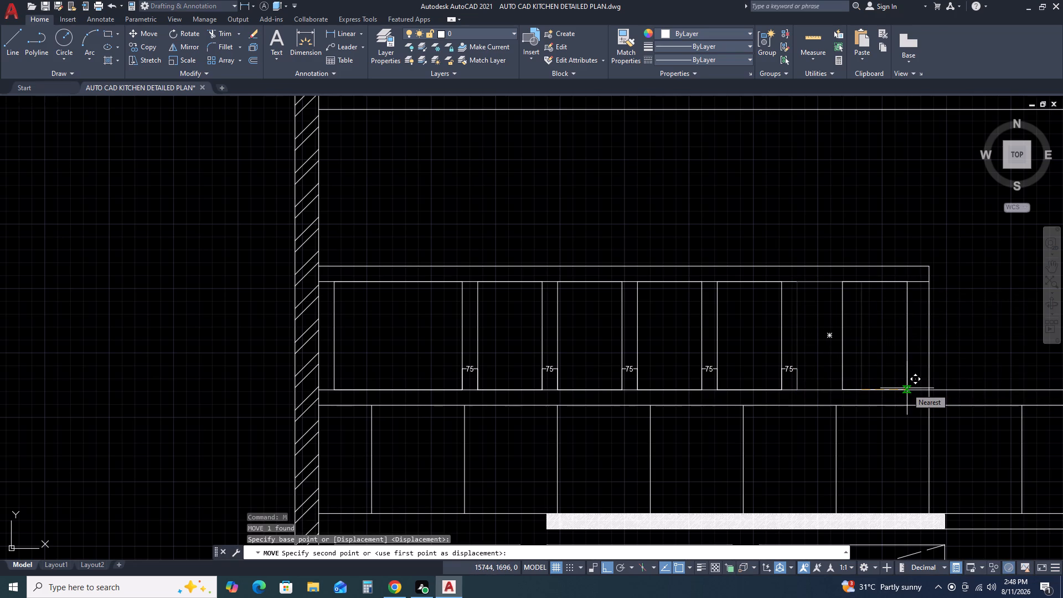
click(911, 389)
key(Escape)
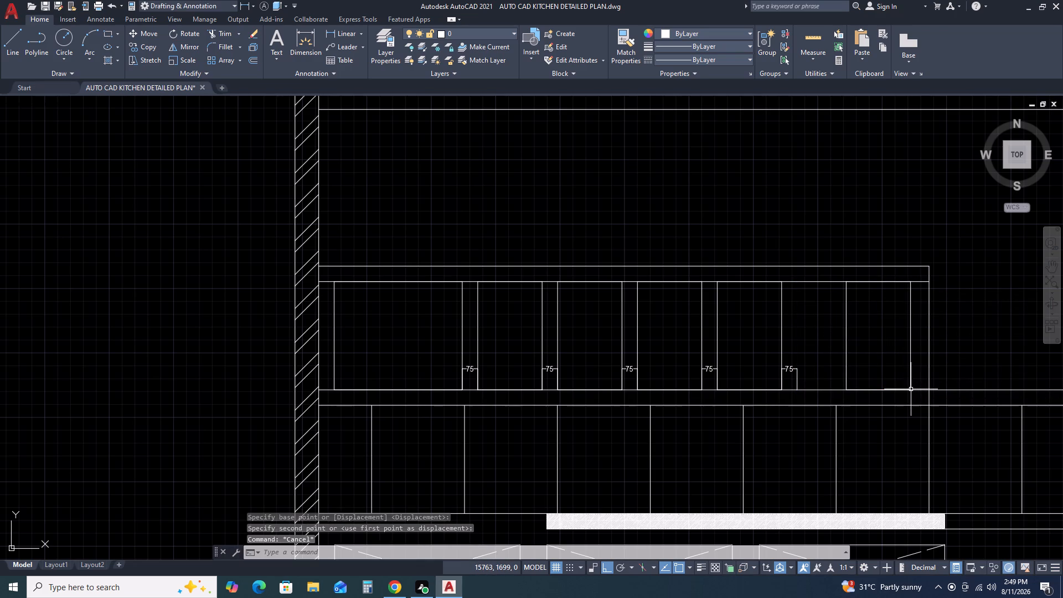
Trim away the vertical end line beside the last upper unit and its short piece closing the narrow top band.
key(t)
key(r)
key(space)
click(924, 345)
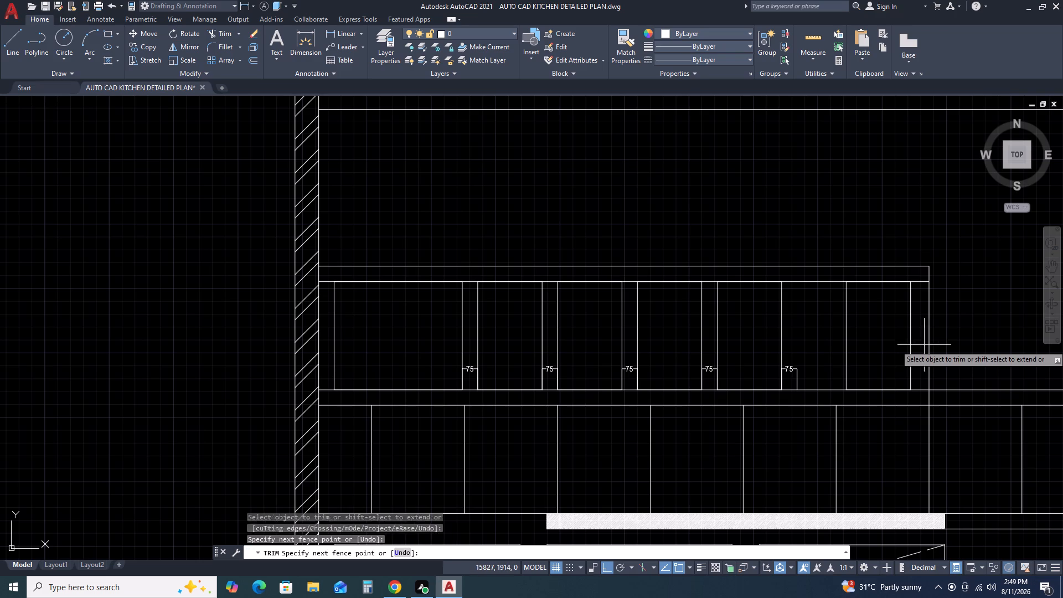
click(956, 339)
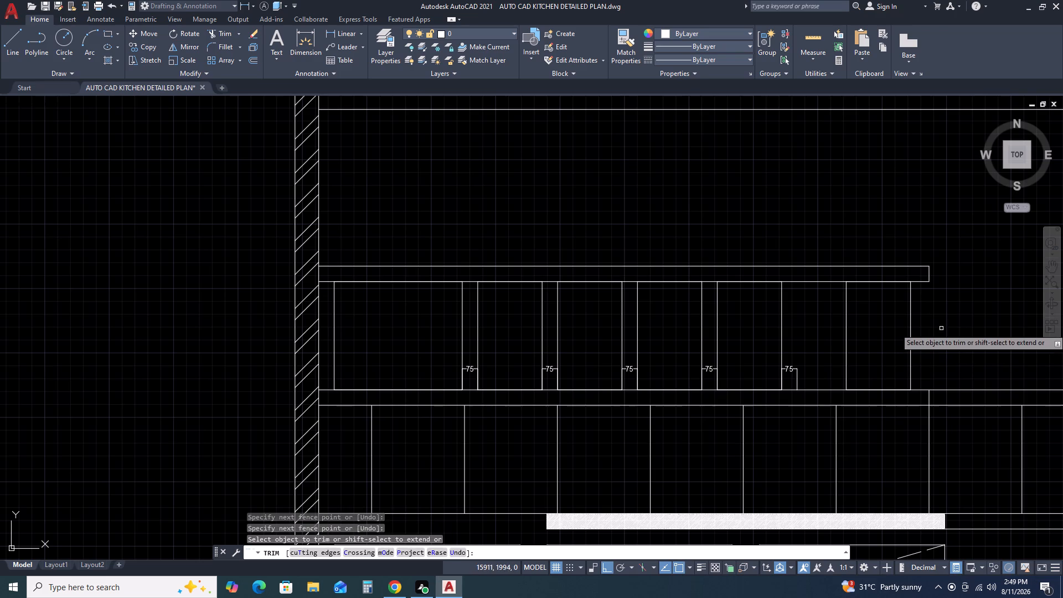
scroll(943, 278, up, 3)
click(875, 238)
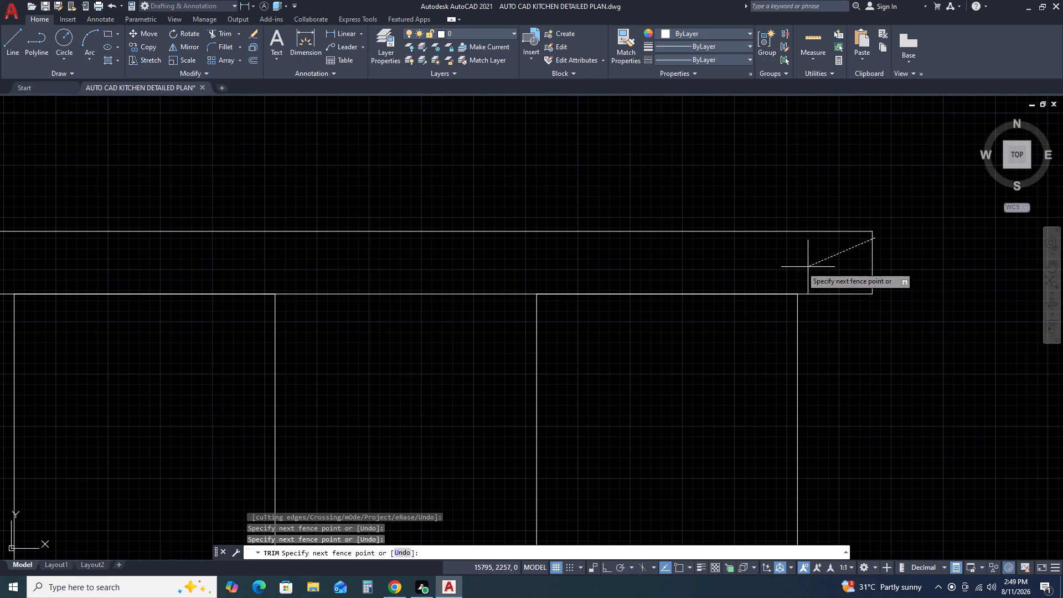
click(783, 267)
key(Escape)
Move the 75 dimension after the fifth upper unit so its far lower end meets the last unit's near lower corner.
scroll(871, 283, down, 3)
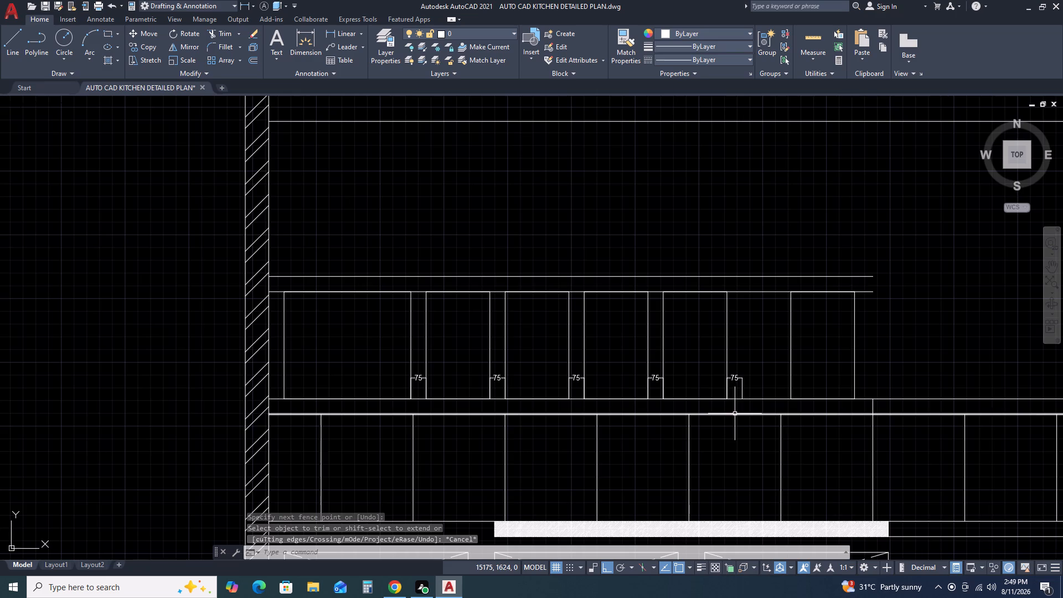
scroll(741, 387, up, 2)
click(750, 386)
click(731, 347)
key(m)
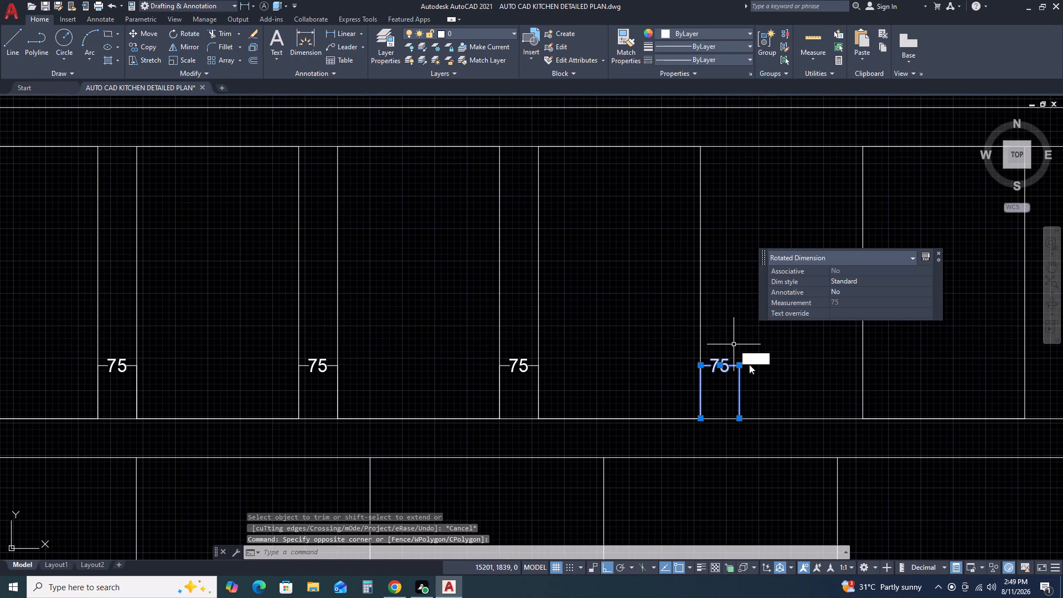
key(space)
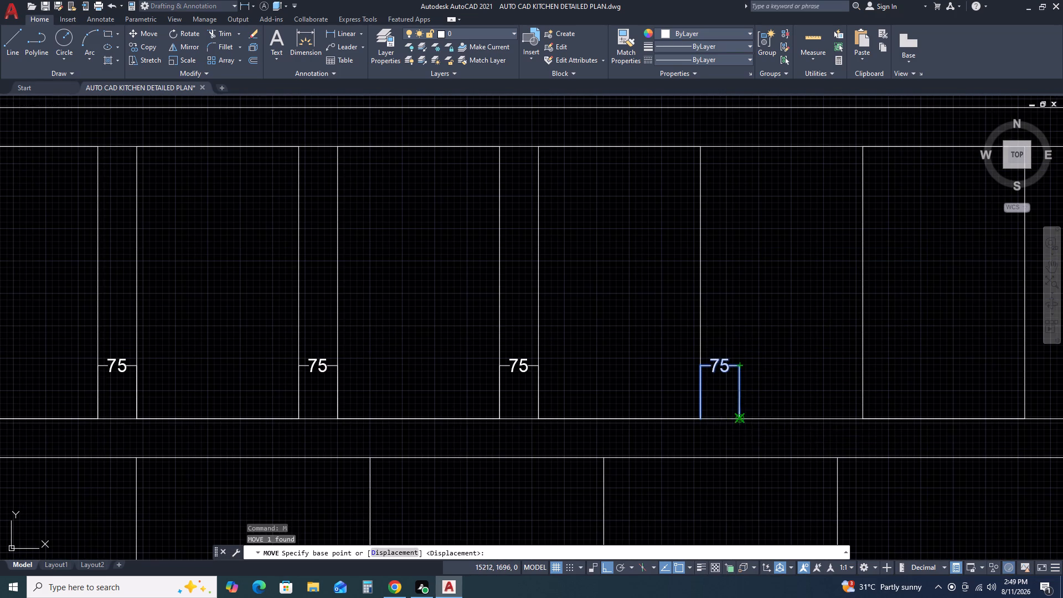
click(739, 421)
click(863, 417)
key(Escape)
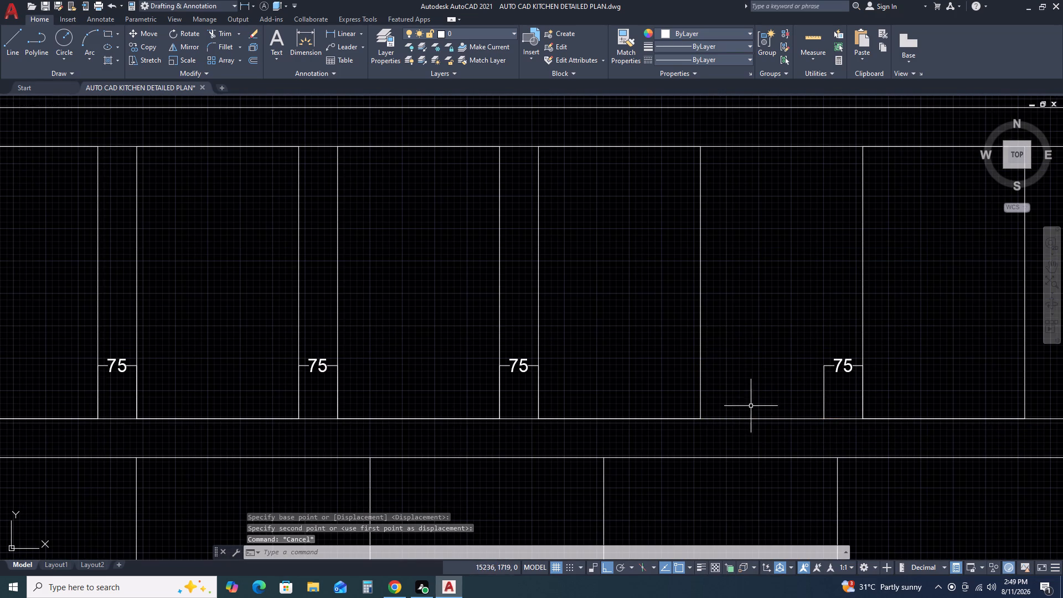
Move the fifth upper unit along the base line so its lower far corner meets the start of the 75 dimension before the last unit.
click(752, 351)
click(655, 382)
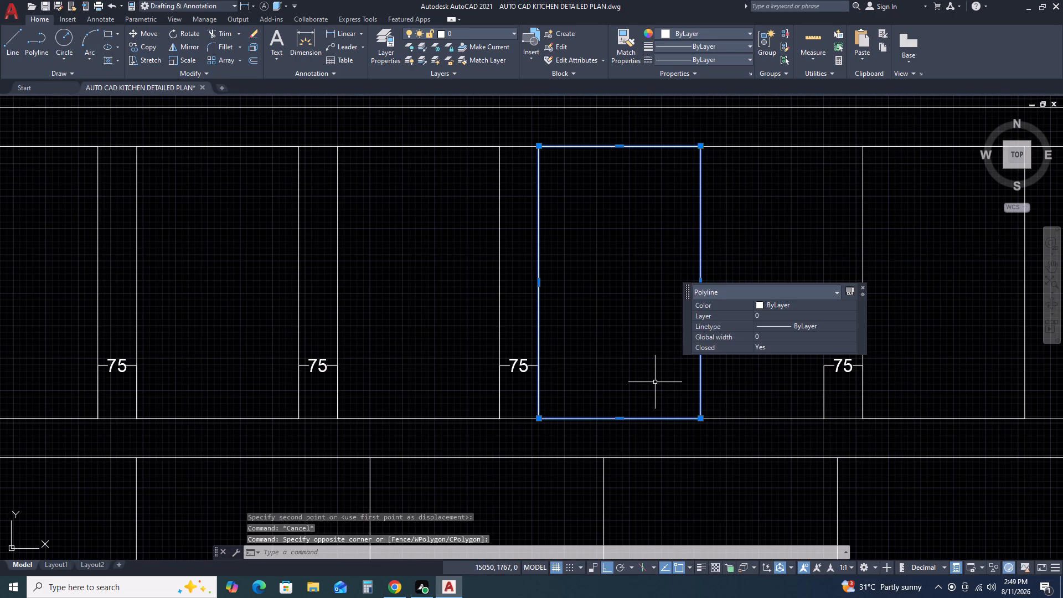
key(m)
key(space)
click(702, 417)
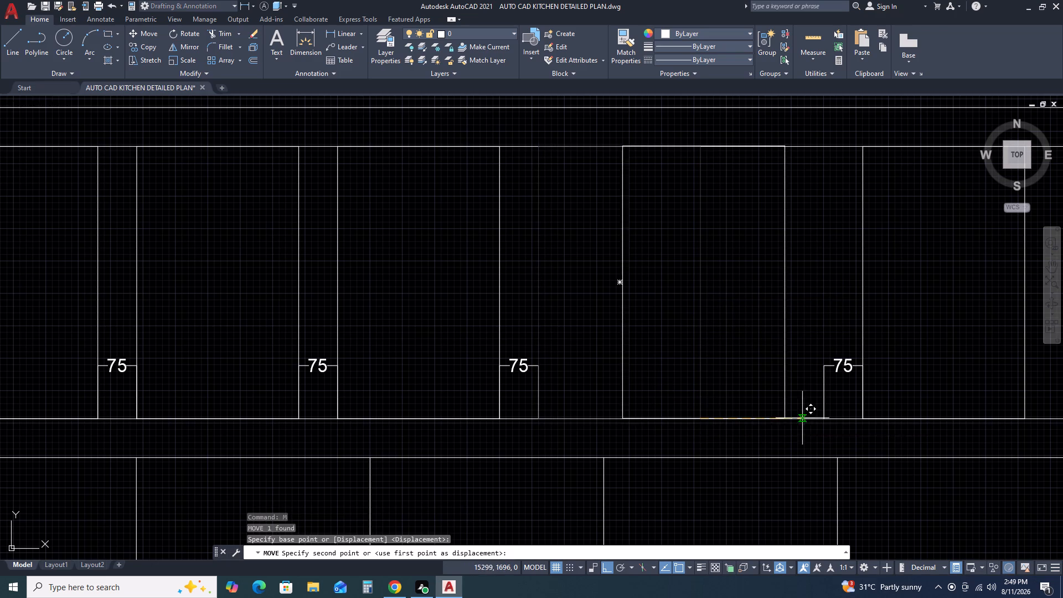
click(821, 415)
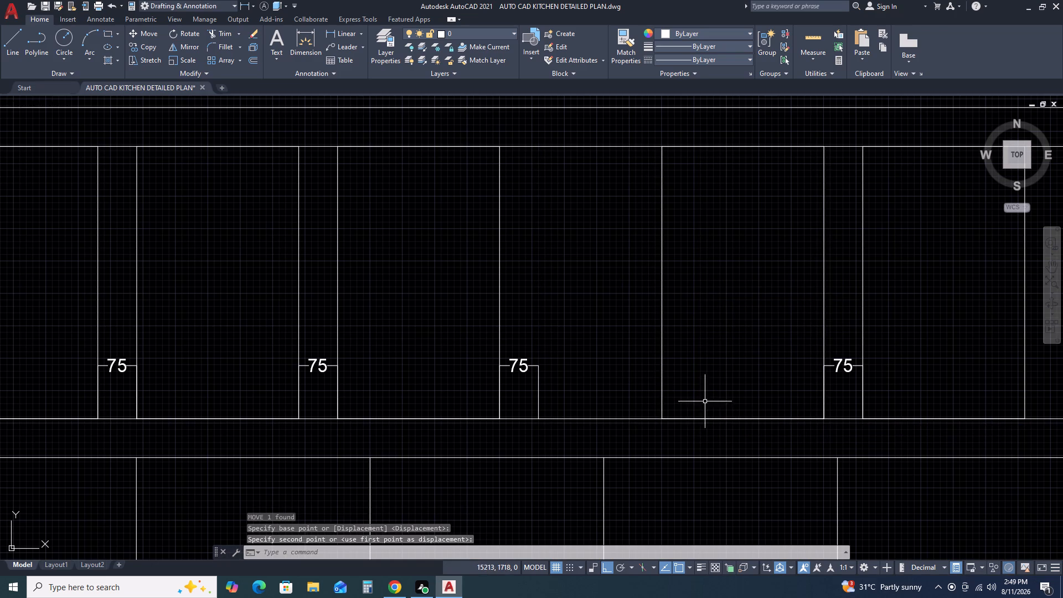
key(Escape)
Offset the second upper unit and the wide first upper unit inward by 75 to form inner panels.
middle_drag(617, 394, 682, 390)
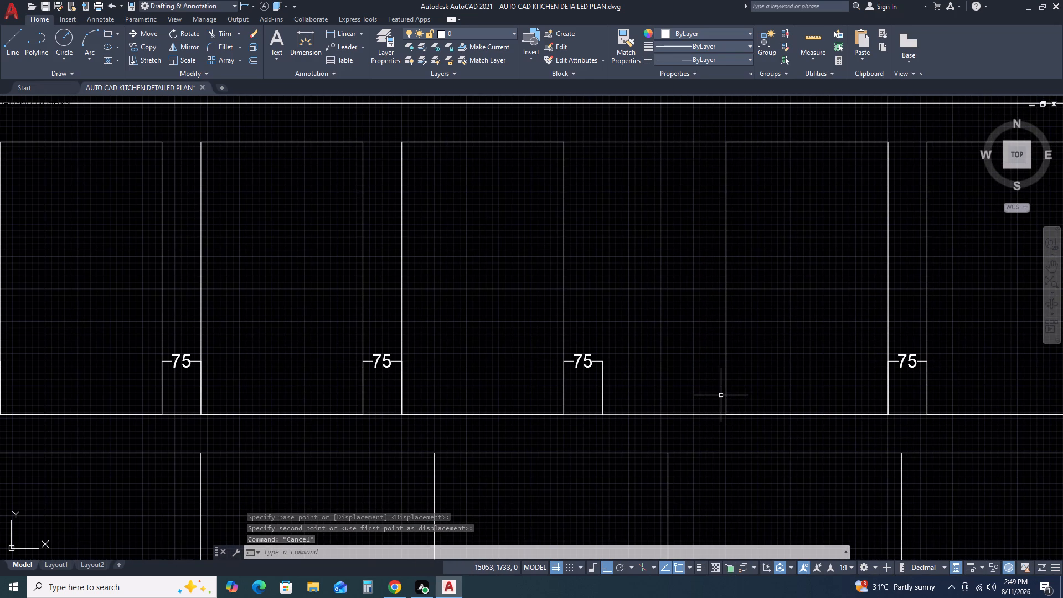
scroll(715, 394, down, 2)
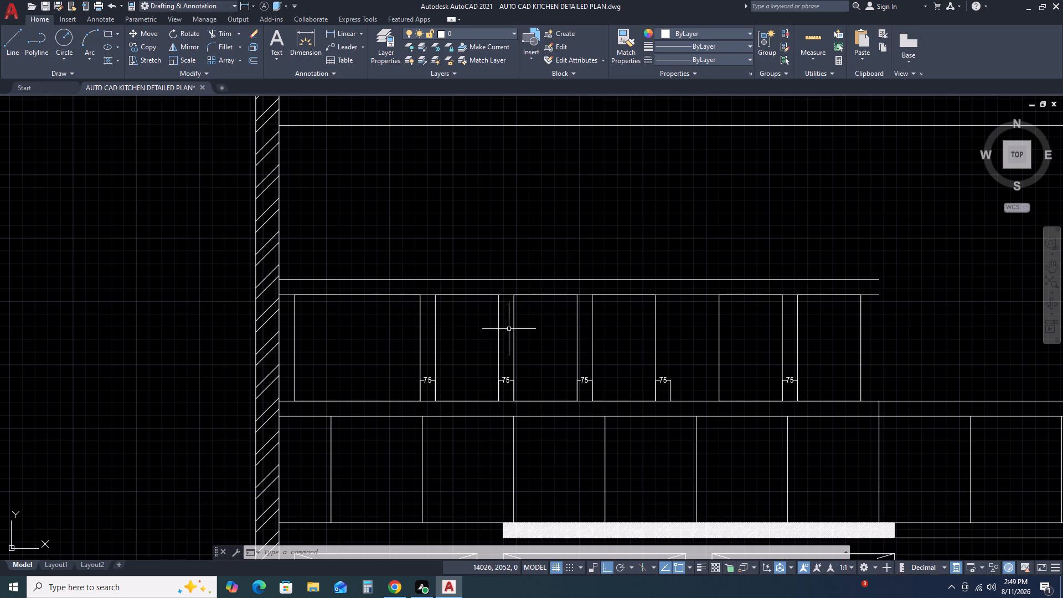
click(498, 310)
text(O)
key(space)
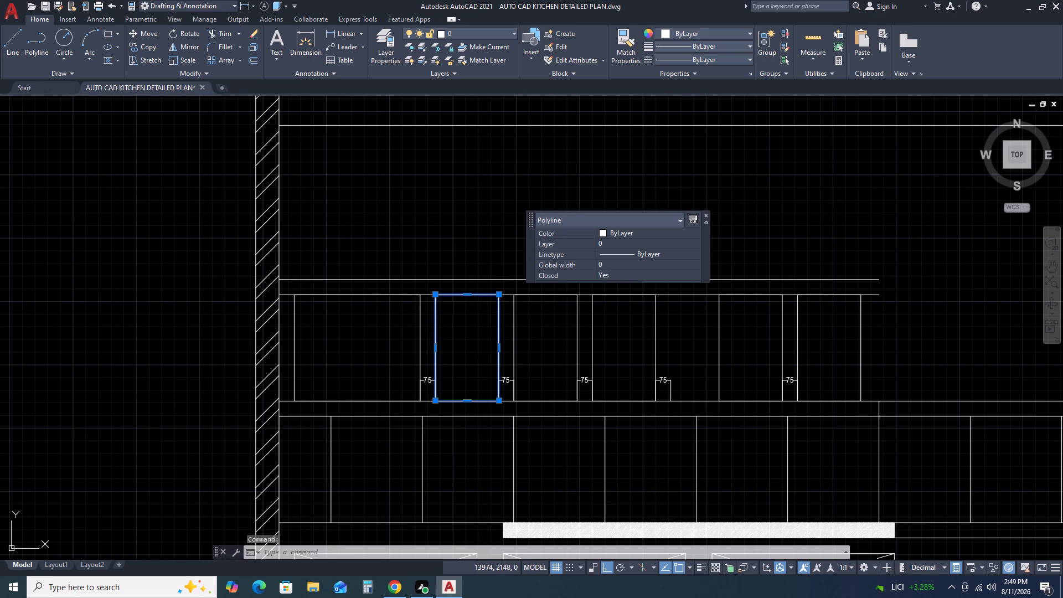
key(space)
click(492, 337)
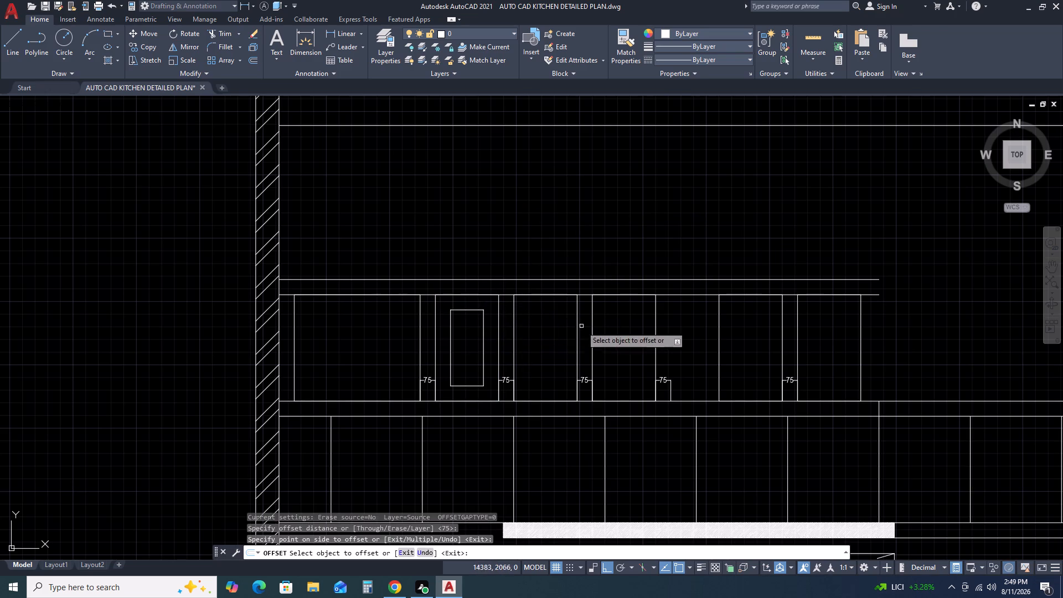
click(420, 319)
click(402, 334)
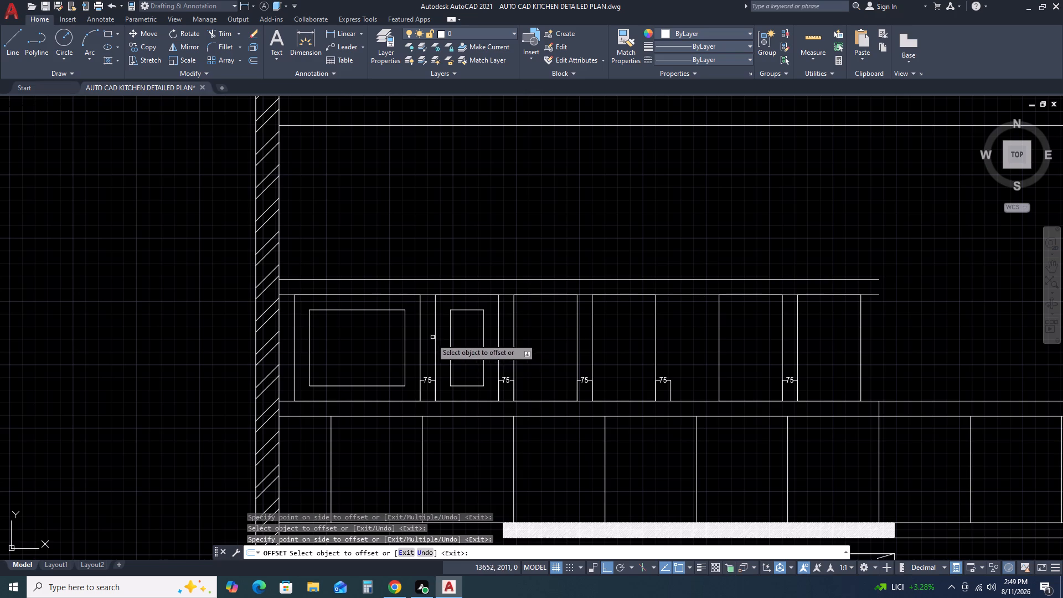
scroll(461, 388, down, 1)
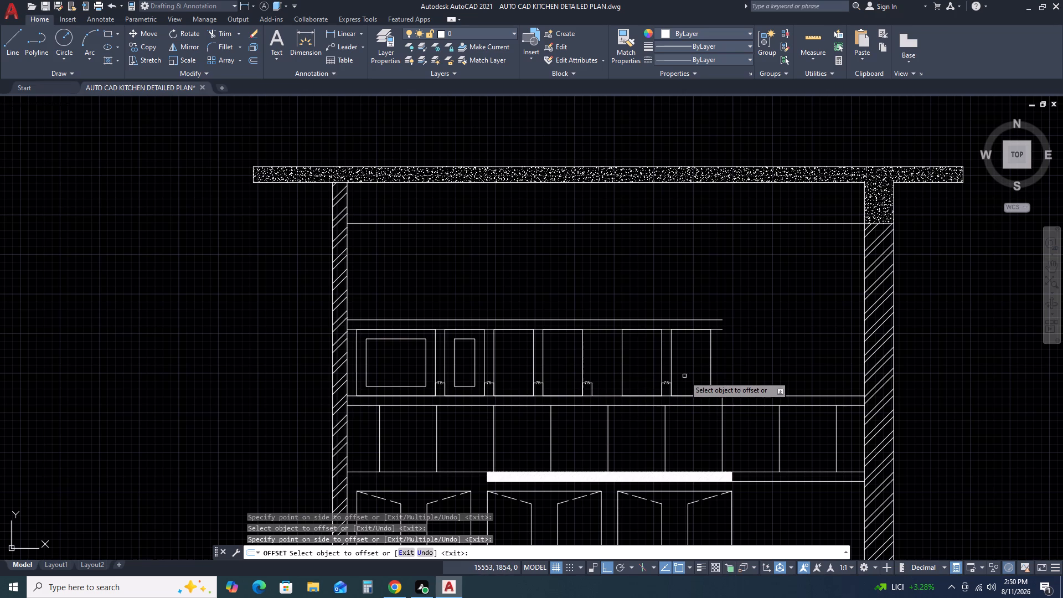
key(Escape)
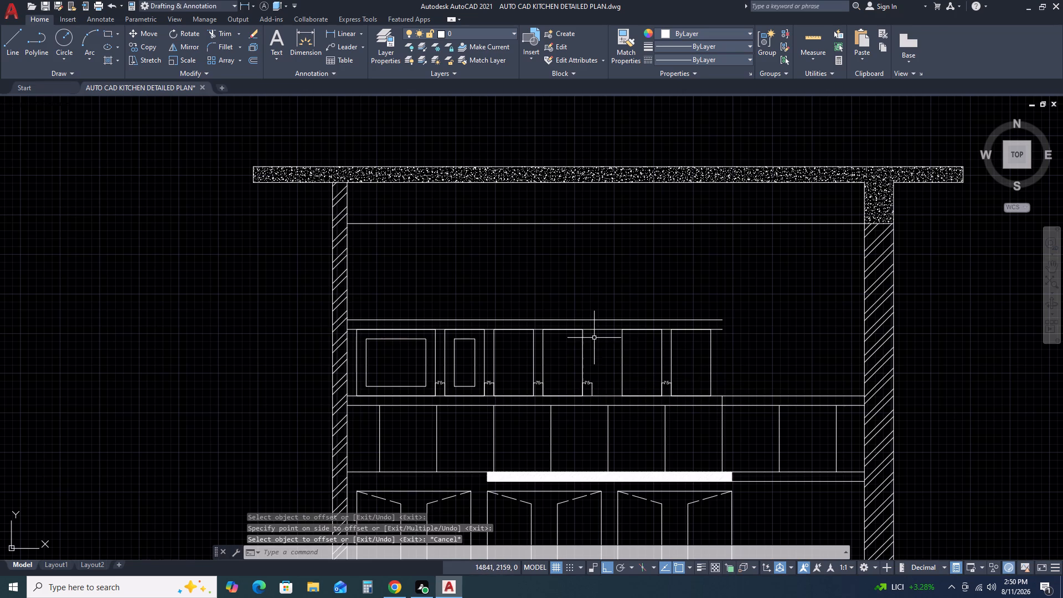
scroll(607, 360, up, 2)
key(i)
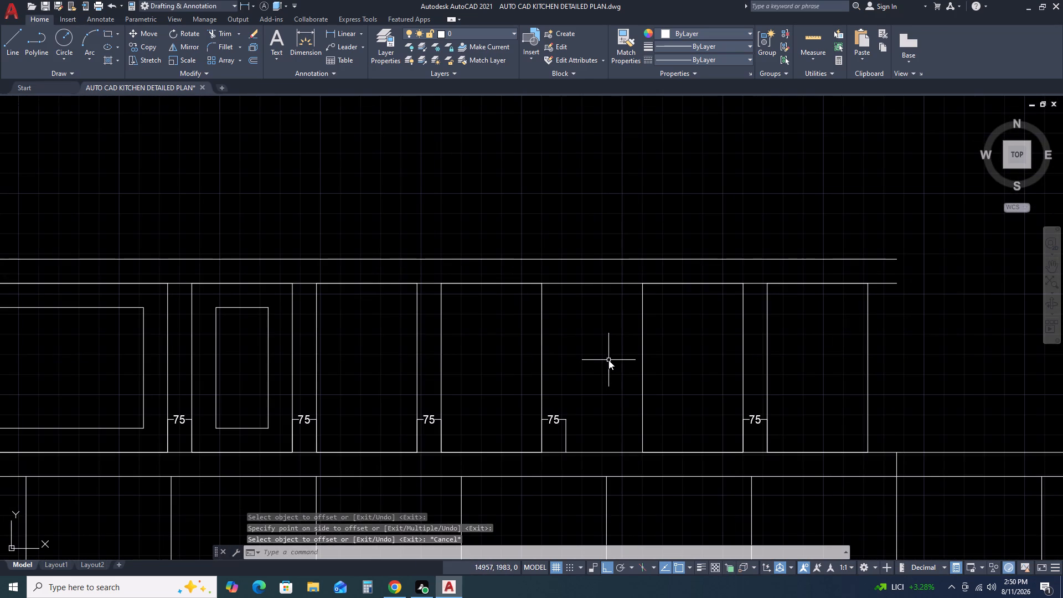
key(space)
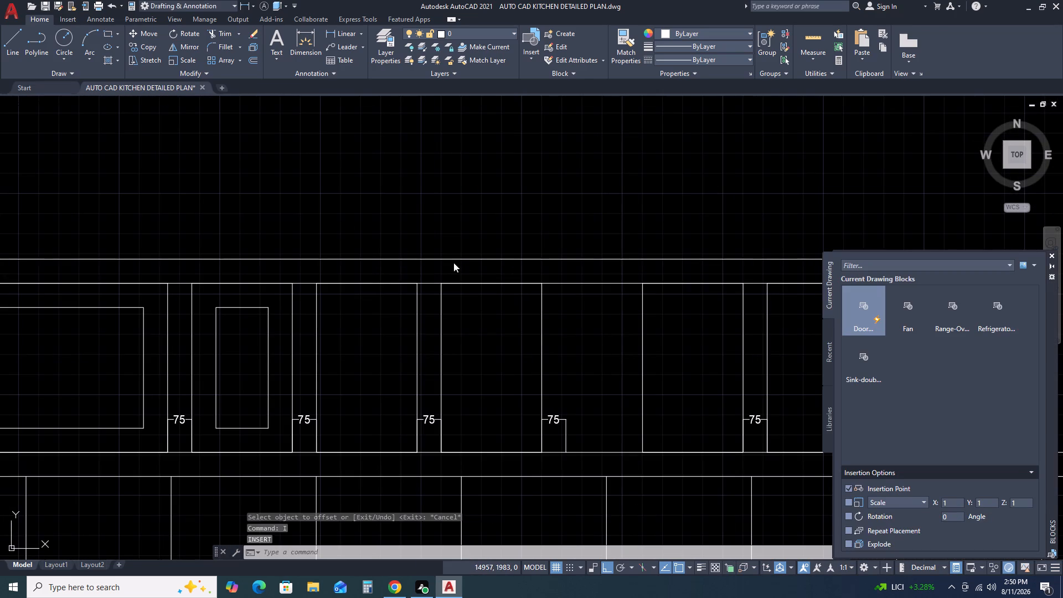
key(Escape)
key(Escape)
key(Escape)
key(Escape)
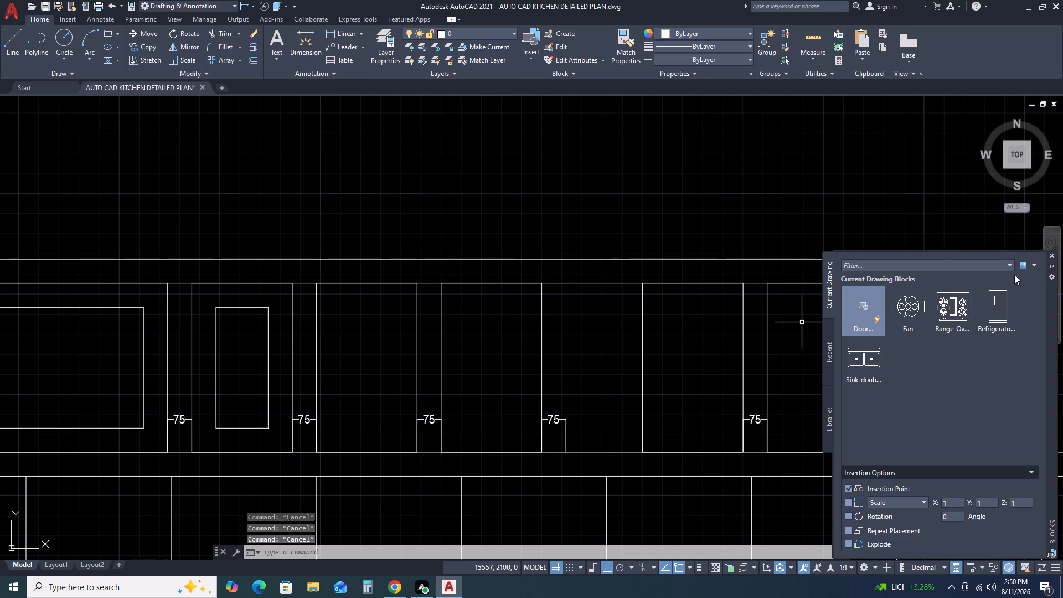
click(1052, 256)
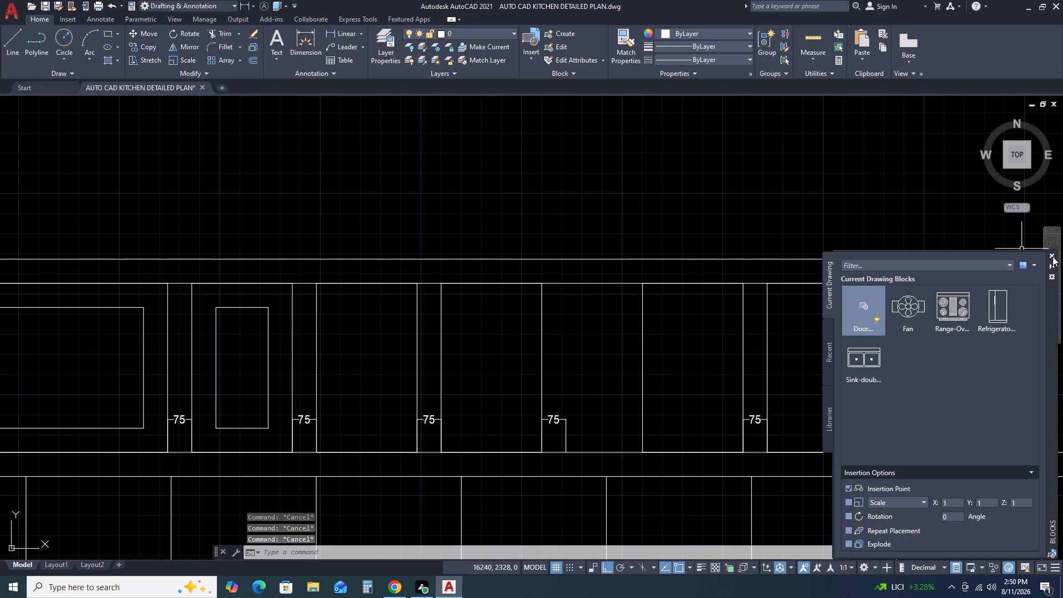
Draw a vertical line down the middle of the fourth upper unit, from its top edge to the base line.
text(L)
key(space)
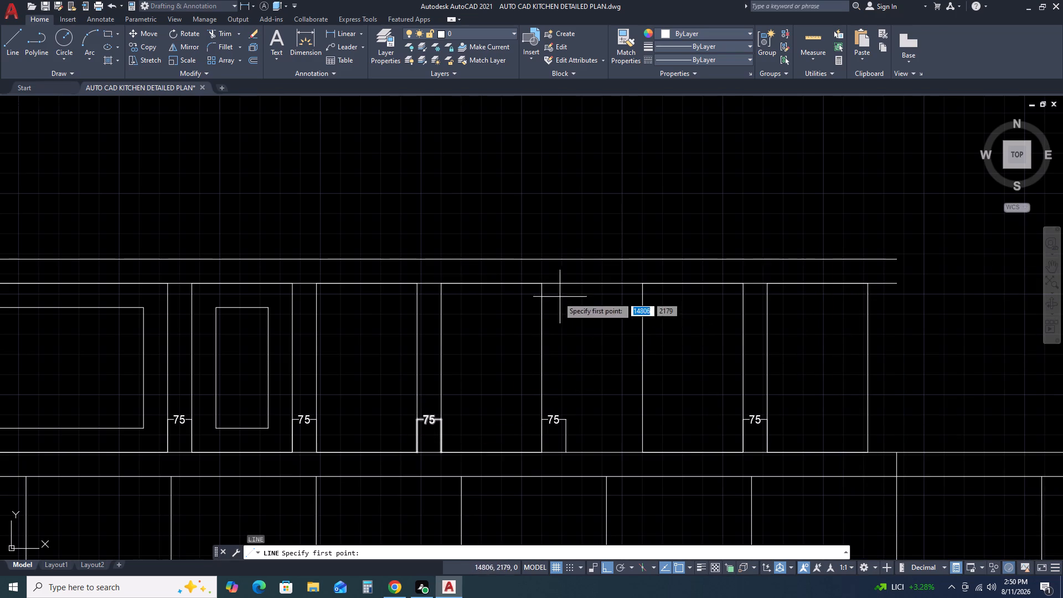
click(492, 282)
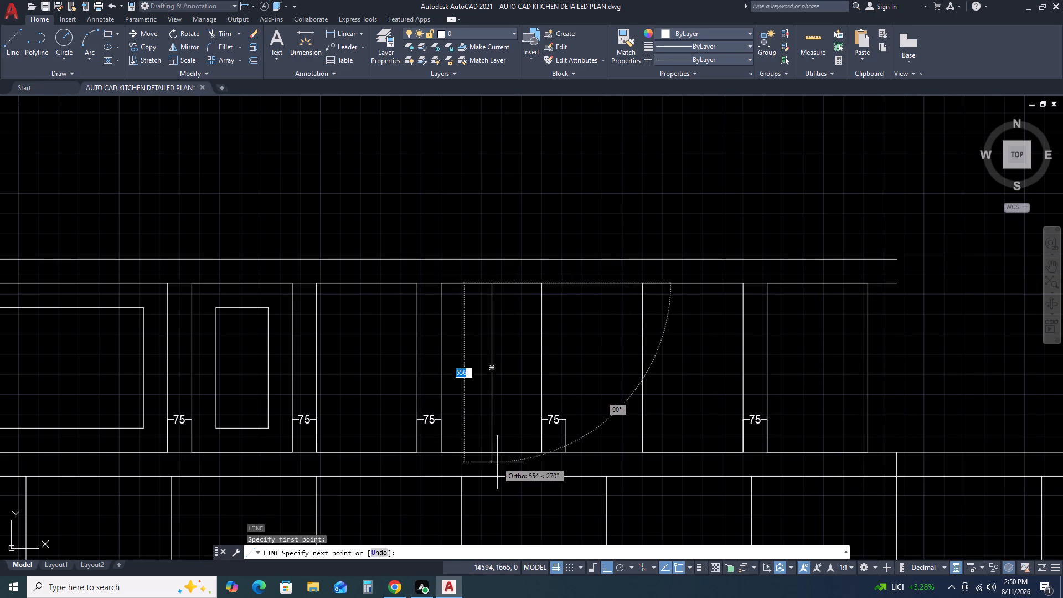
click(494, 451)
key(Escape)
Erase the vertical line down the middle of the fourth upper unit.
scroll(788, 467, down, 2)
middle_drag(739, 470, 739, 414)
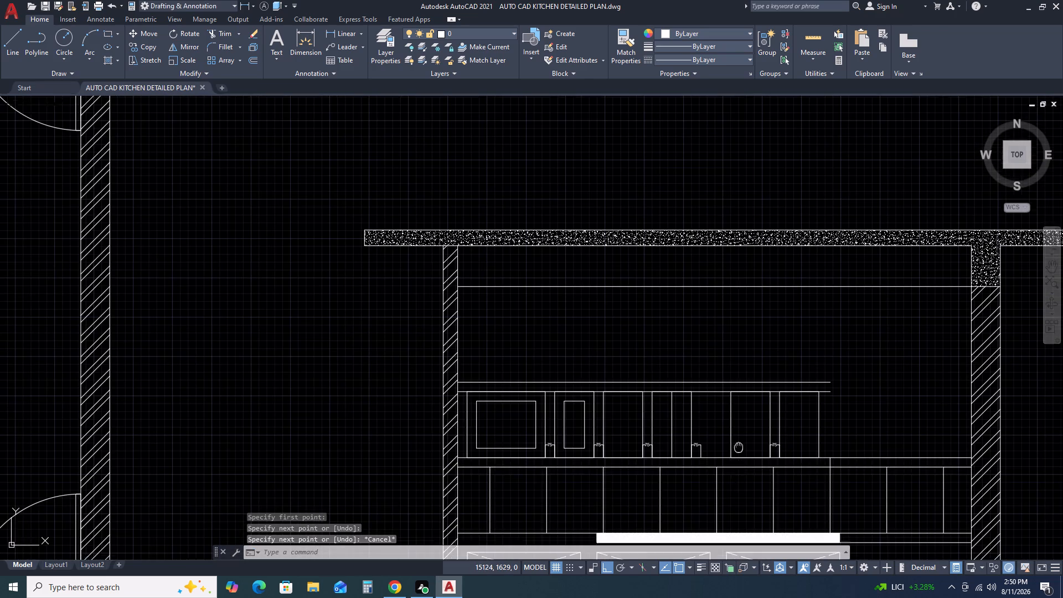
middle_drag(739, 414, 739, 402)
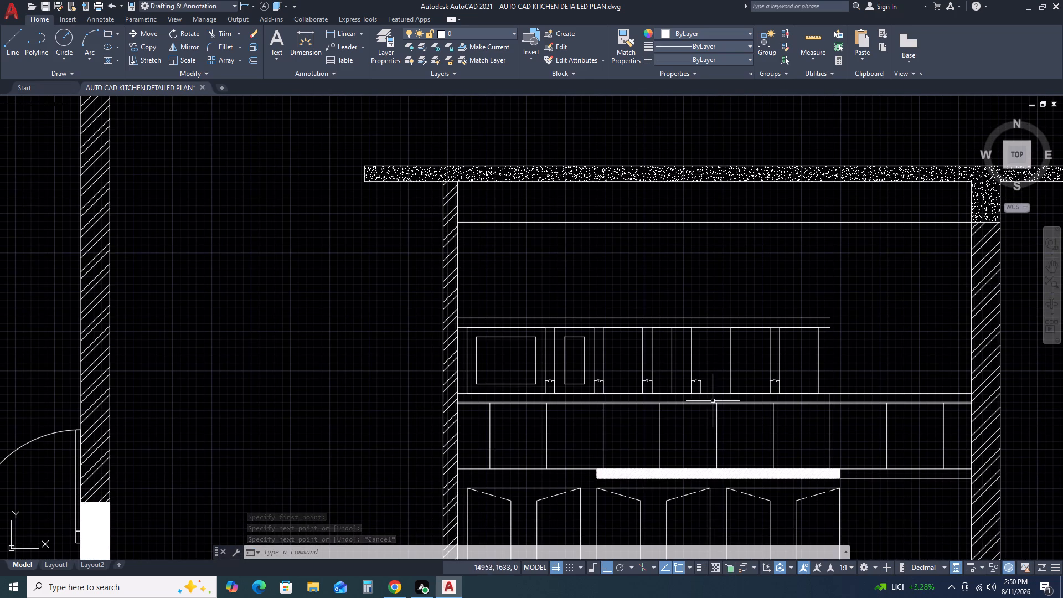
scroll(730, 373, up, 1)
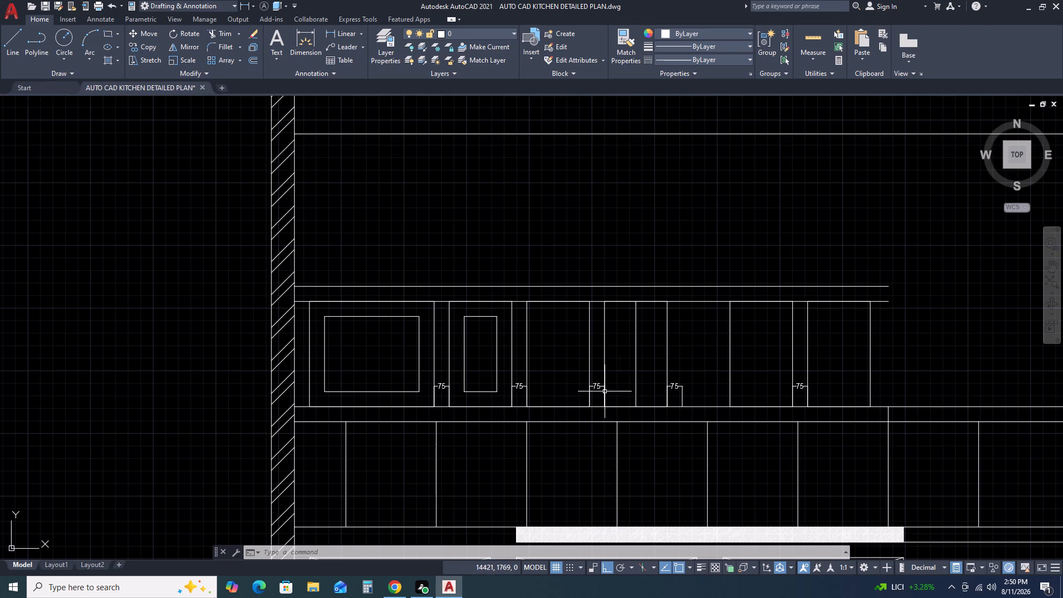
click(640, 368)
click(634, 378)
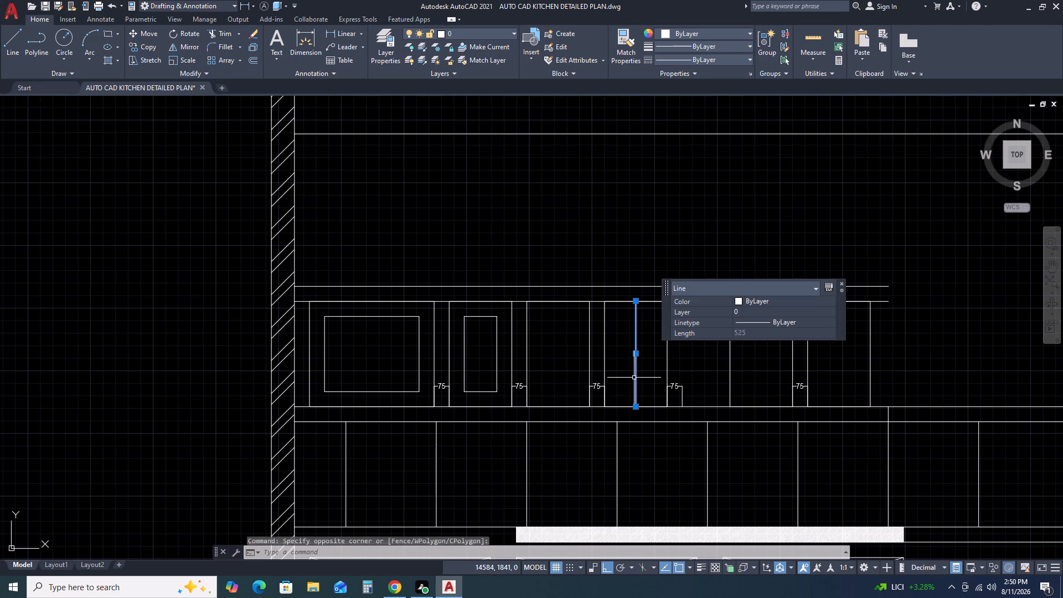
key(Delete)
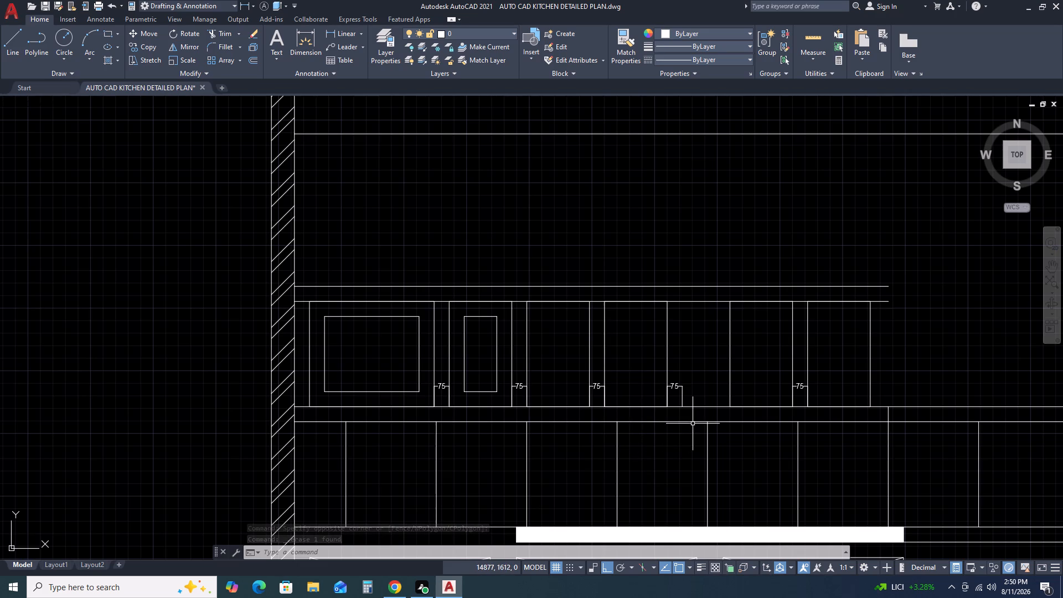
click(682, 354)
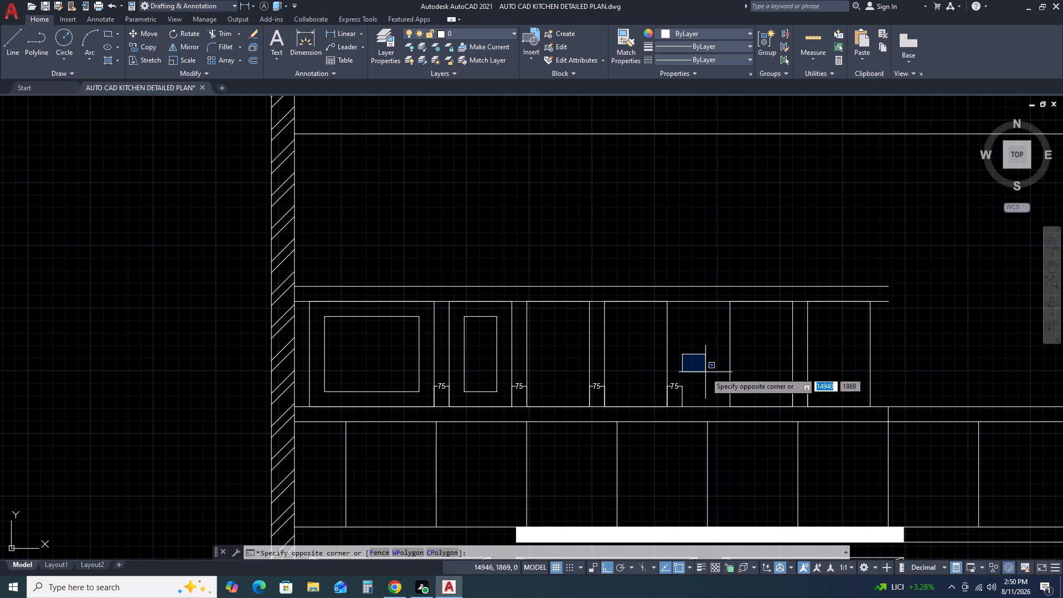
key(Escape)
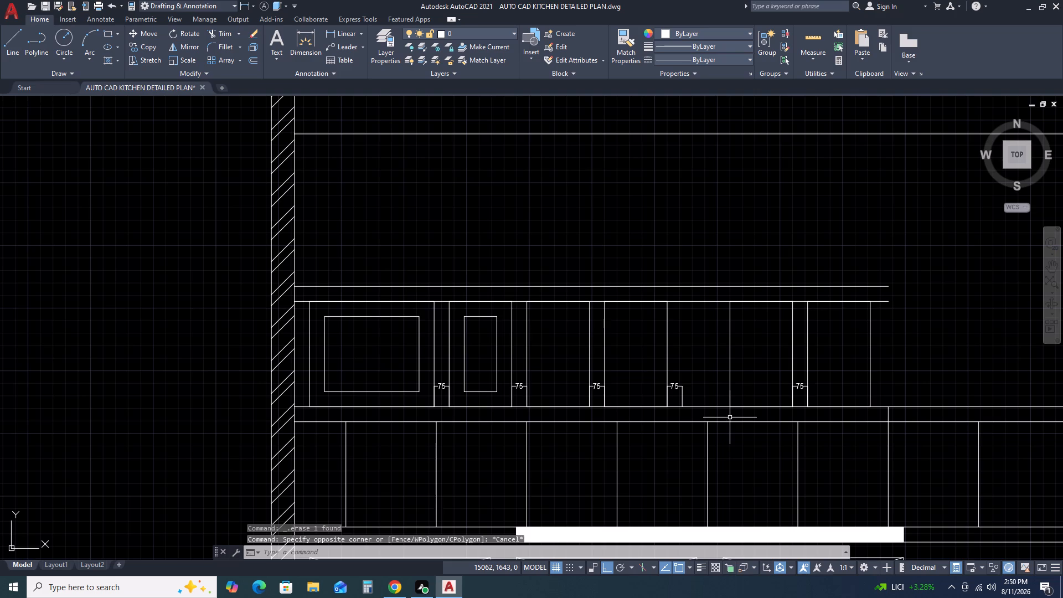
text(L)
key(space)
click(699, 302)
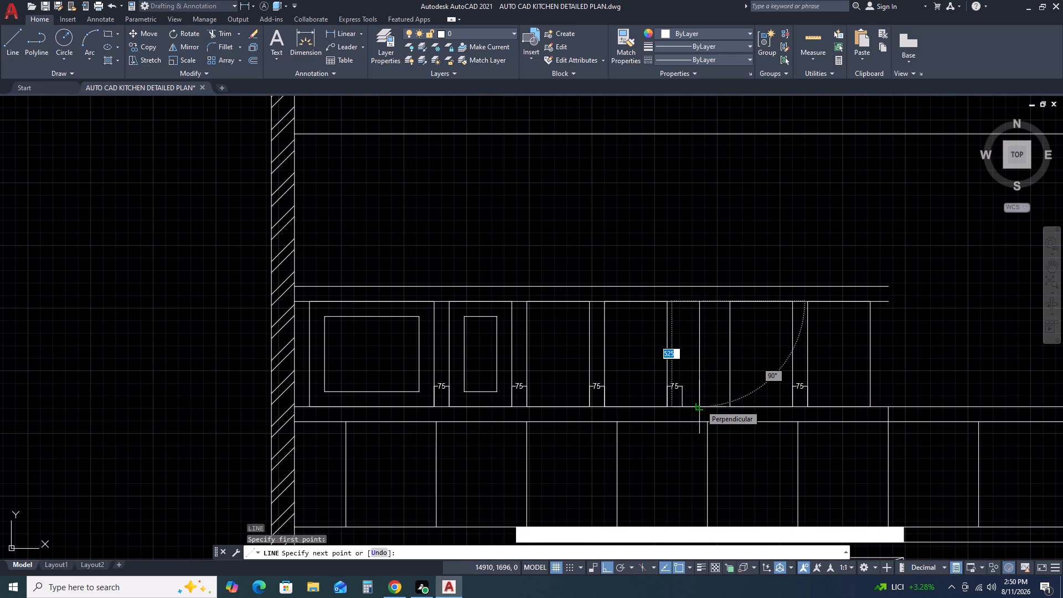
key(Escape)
Draw a vertical line about 525 long in the gap between the fourth and fifth upper units, down to the base line.
key(space)
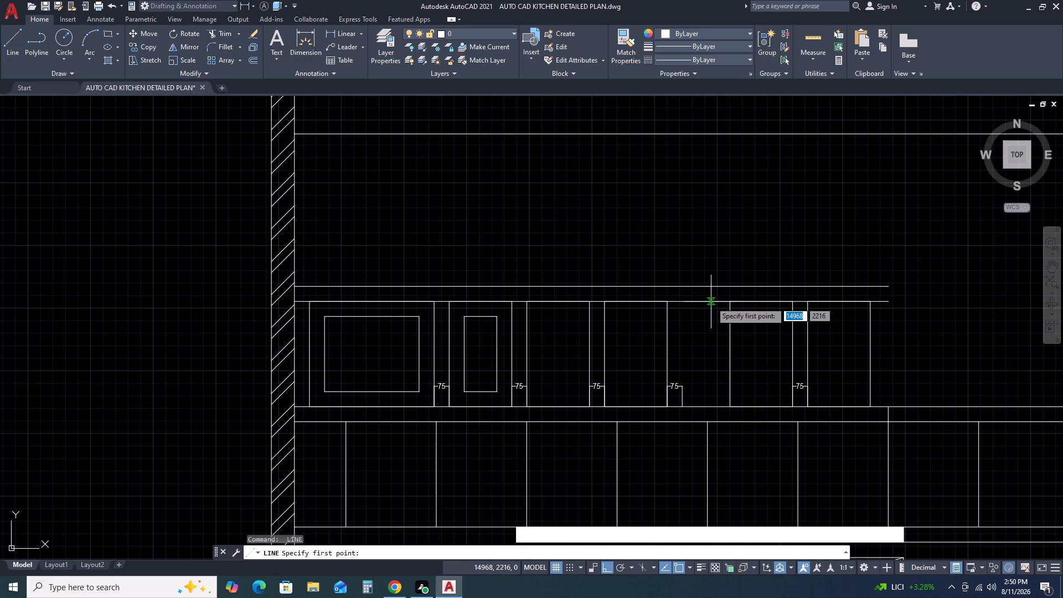
click(710, 301)
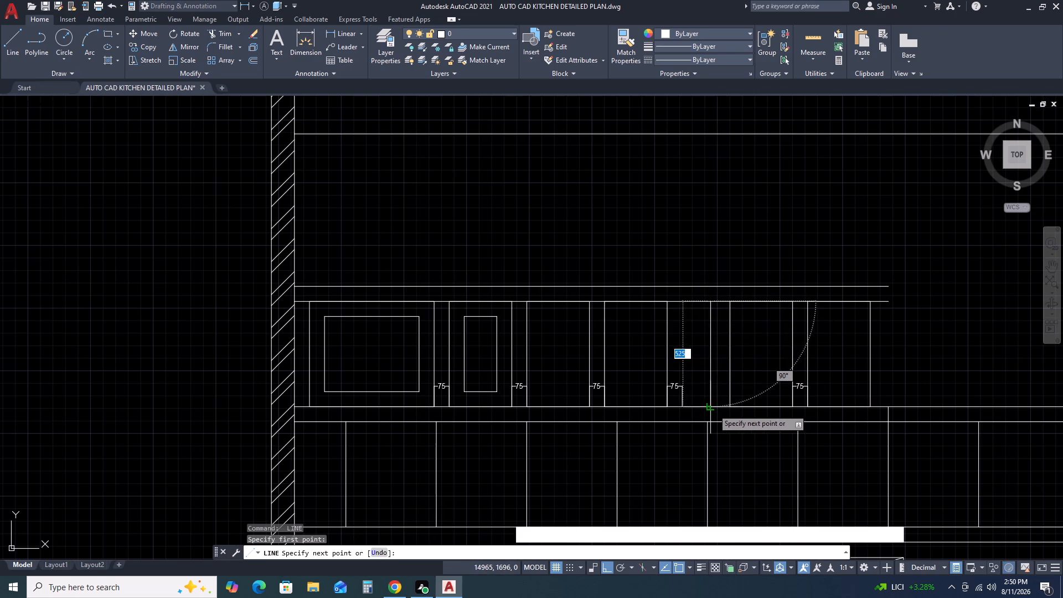
click(713, 408)
key(Escape)
Erase the four 75 dimensions beyond the second upper unit, keeping only the one between the first and second units.
click(688, 389)
click(681, 397)
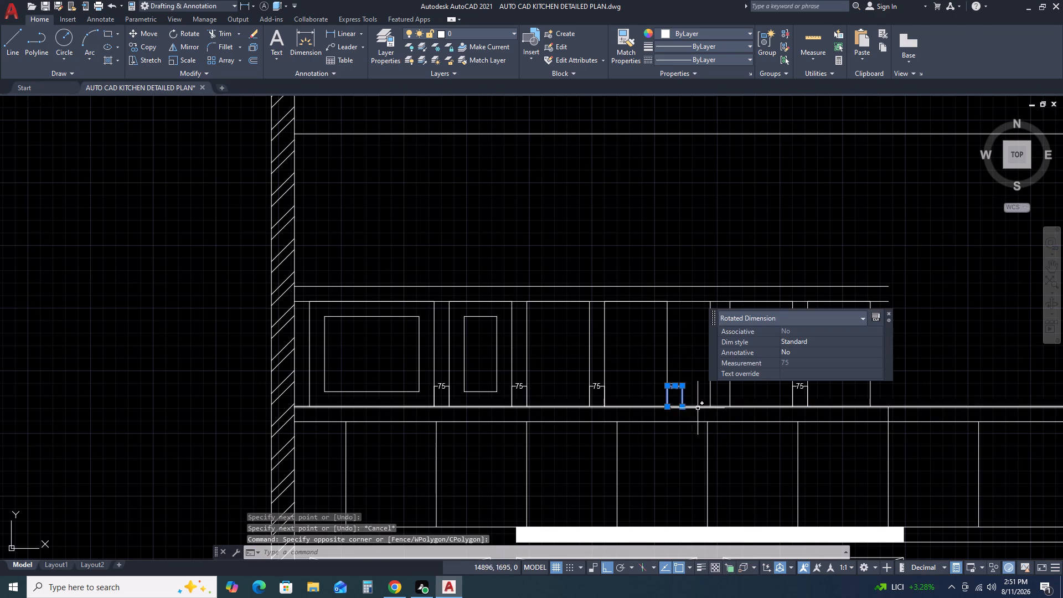
key(Delete)
click(796, 373)
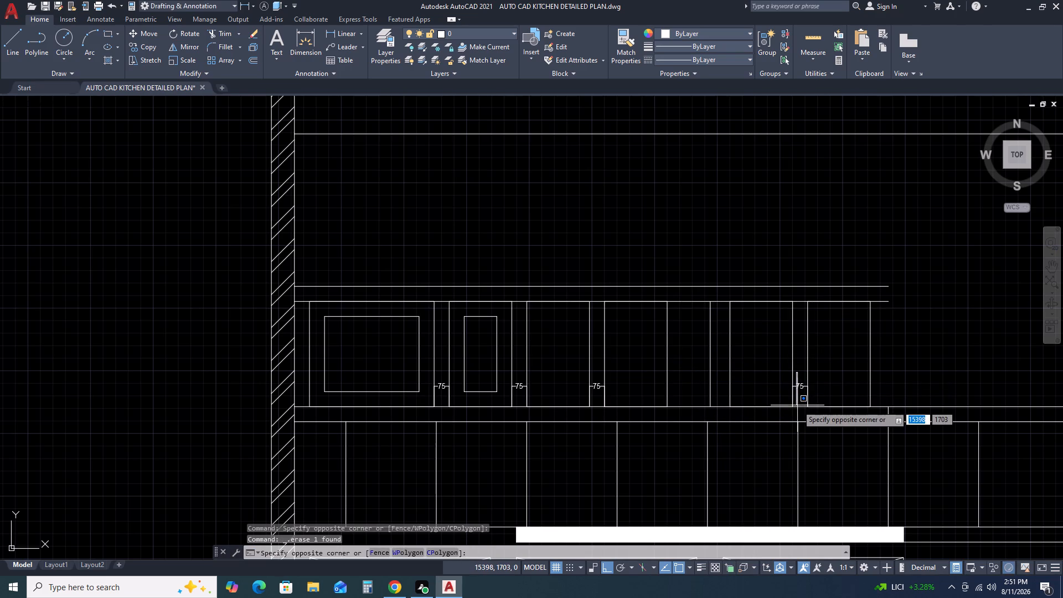
click(797, 405)
click(801, 390)
key(Delete)
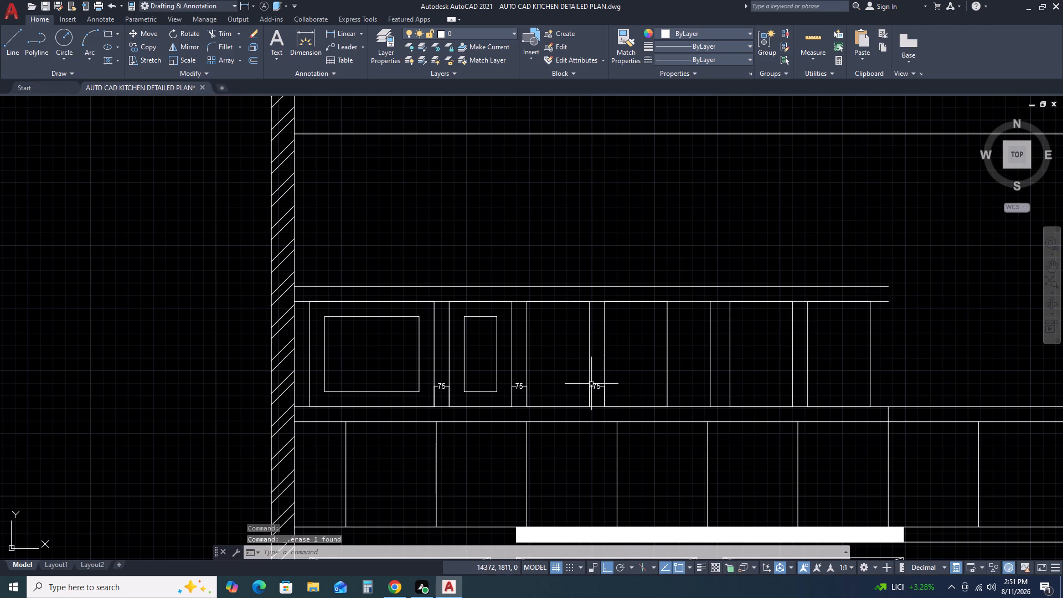
click(594, 390)
key(Delete)
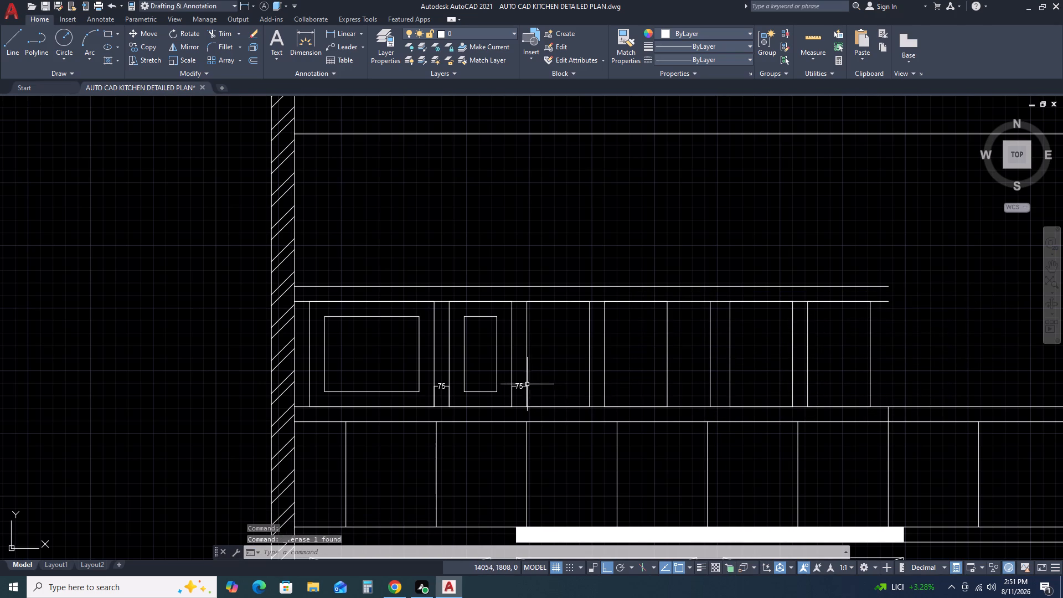
click(522, 387)
key(Delete)
Draw a line 20 inward from the third upper unit's top left corner, continuing about 525 down to the base line.
key(o)
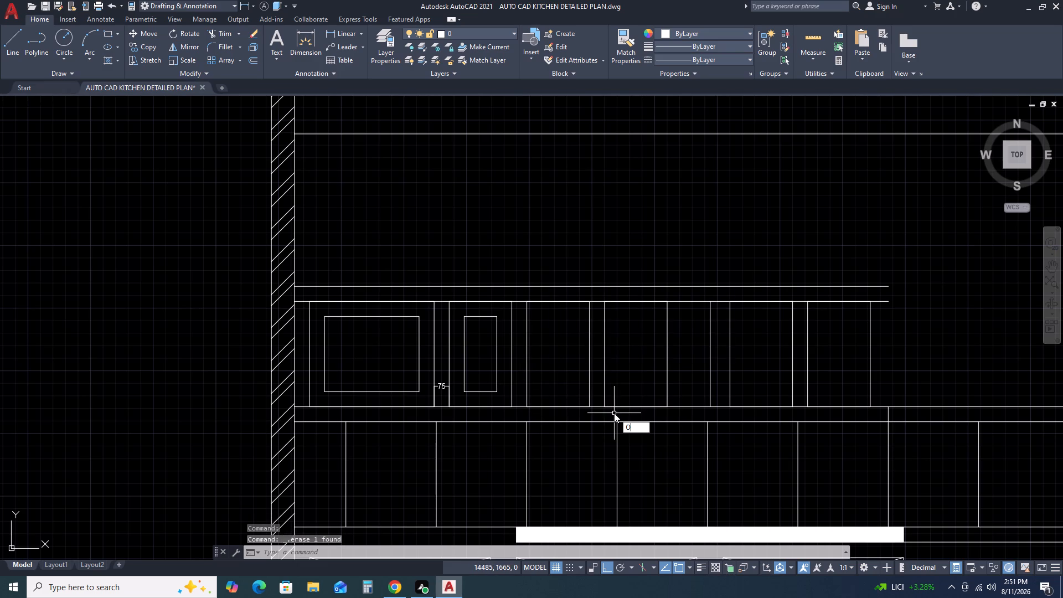
key(Escape)
text(L)
key(space)
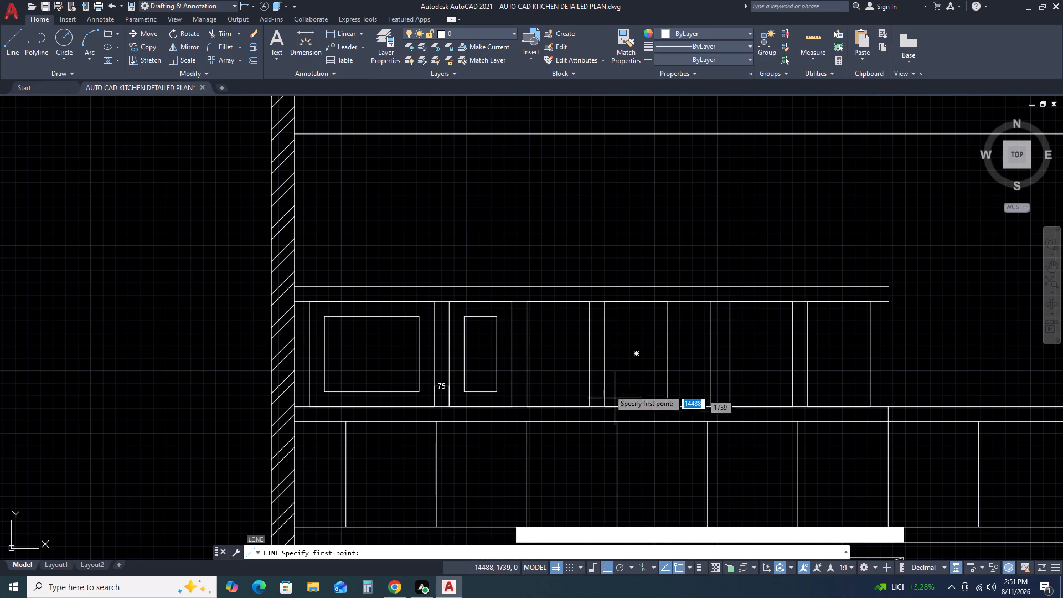
scroll(530, 302, up, 3)
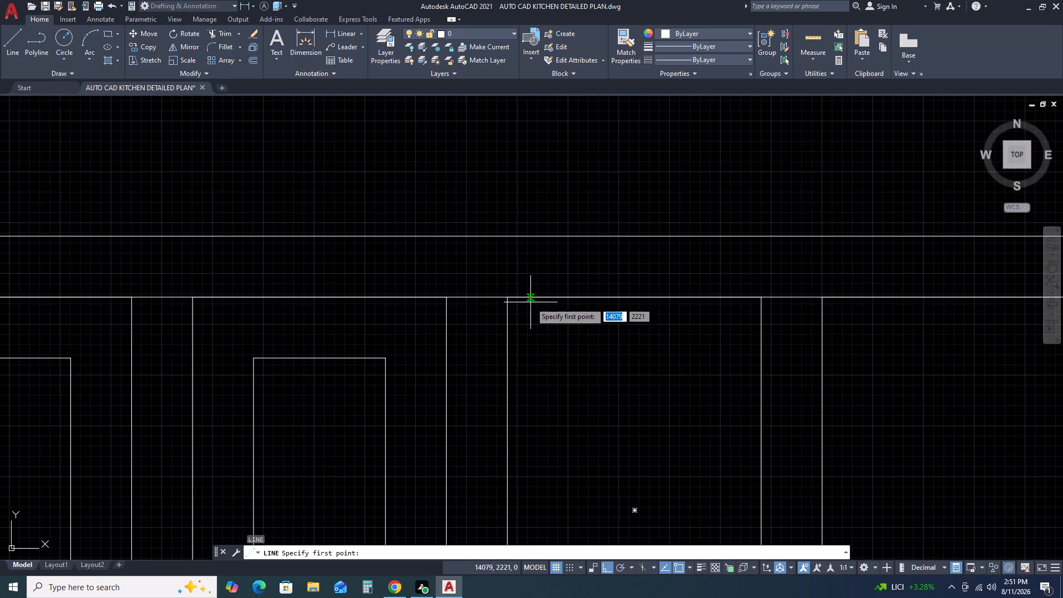
click(511, 298)
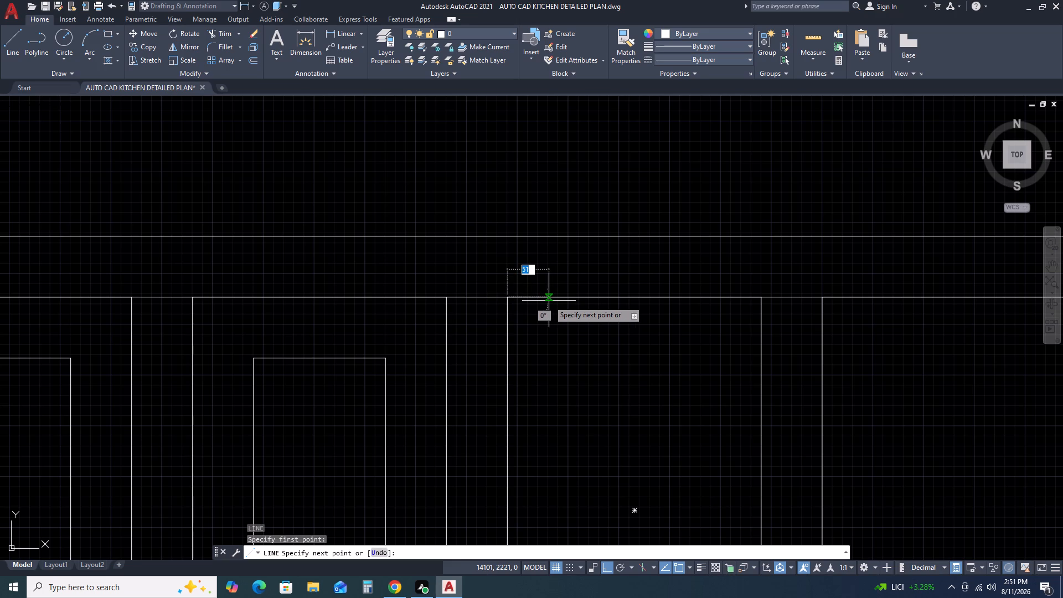
text(20)
key(space)
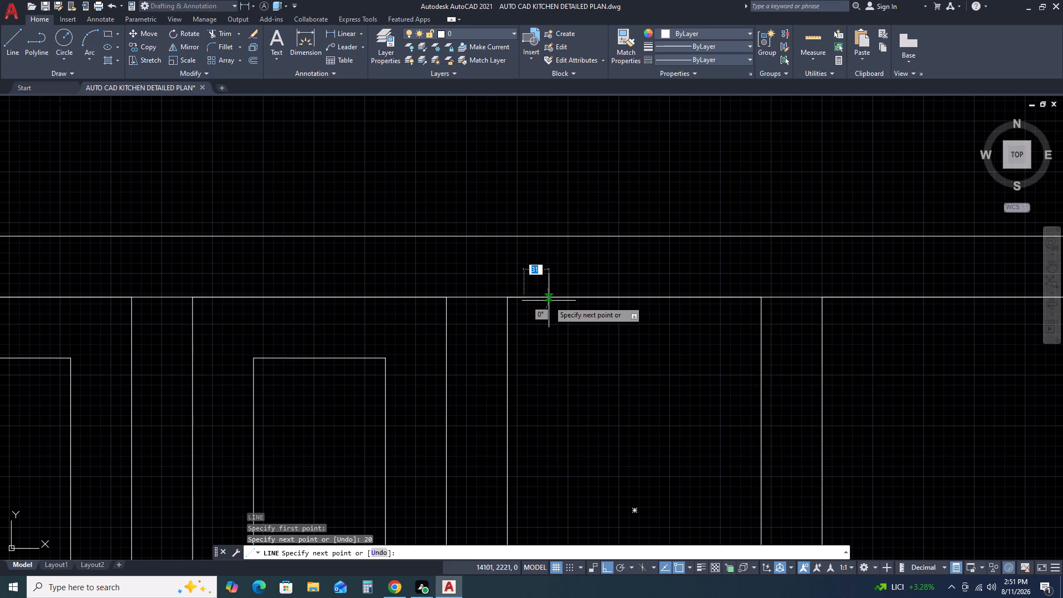
scroll(541, 419, down, 3)
scroll(535, 496, up, 2)
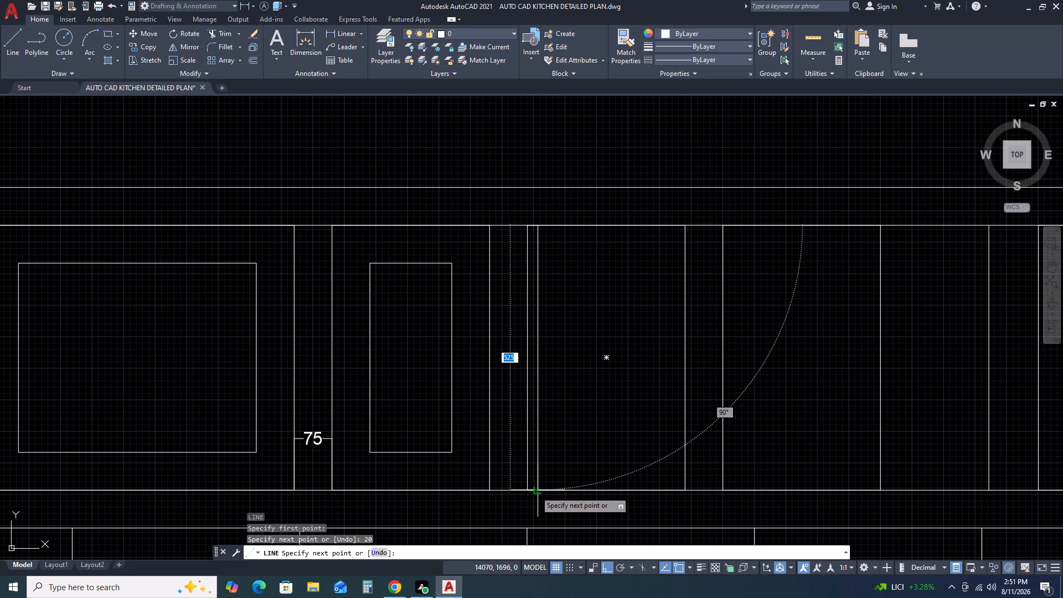
click(535, 491)
key(Escape)
Draw a line 20 inward from the fourth upper unit's top right corner, continuing down to its bottom edge.
key(space)
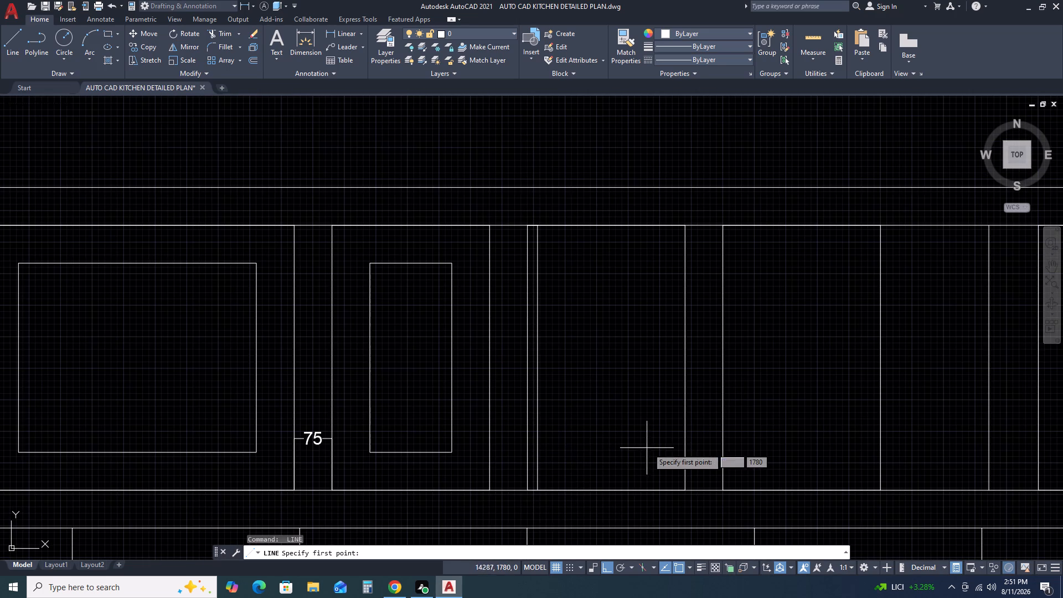
scroll(718, 385, down, 2)
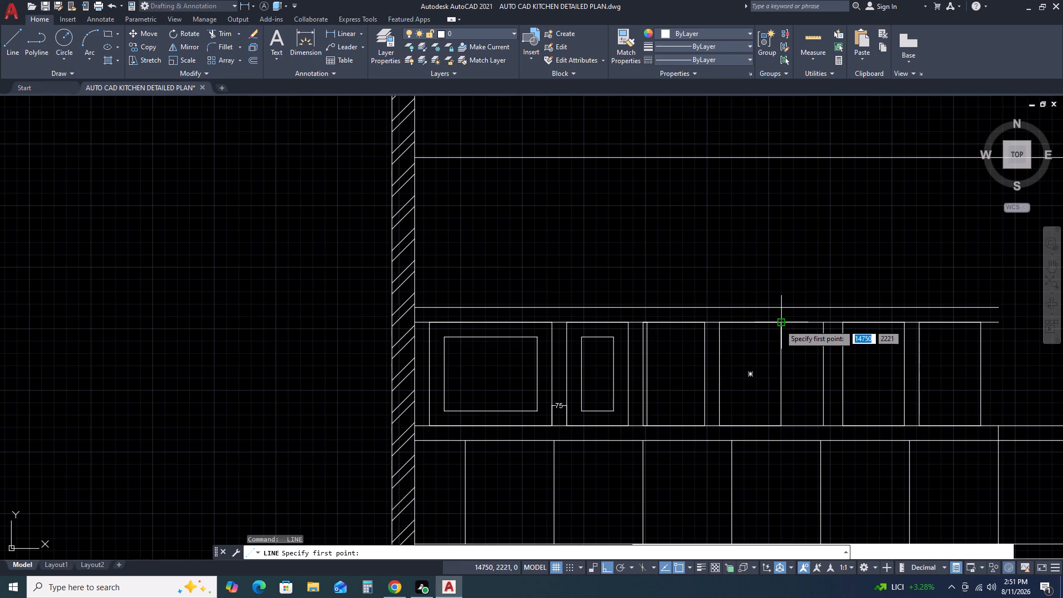
click(780, 324)
key(2)
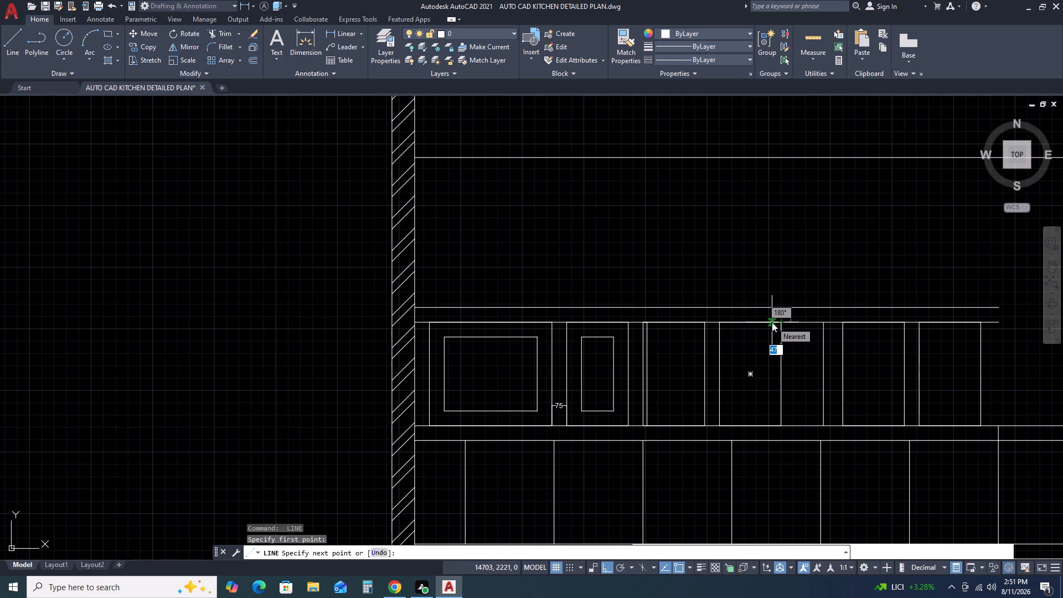
text(0)
key(space)
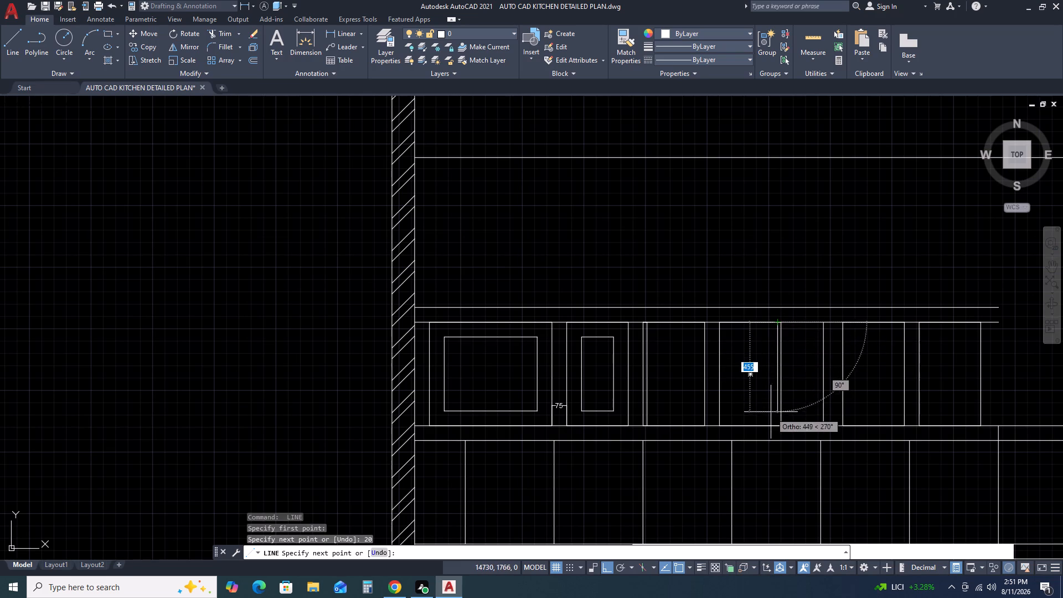
click(771, 425)
key(Escape)
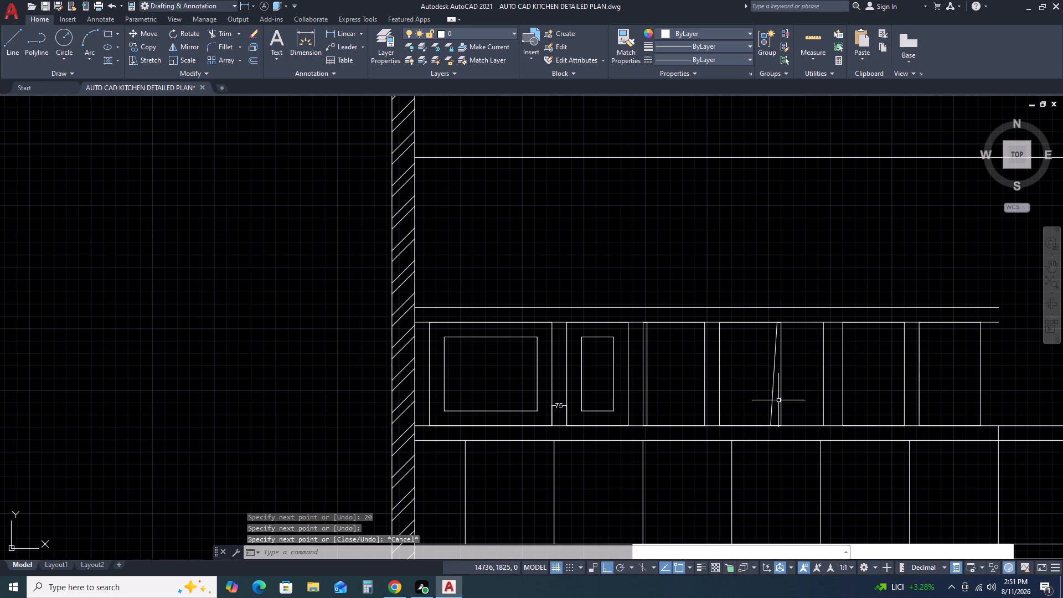
Erase the slanted line inside the fourth upper unit.
click(777, 402)
click(759, 394)
key(Delete)
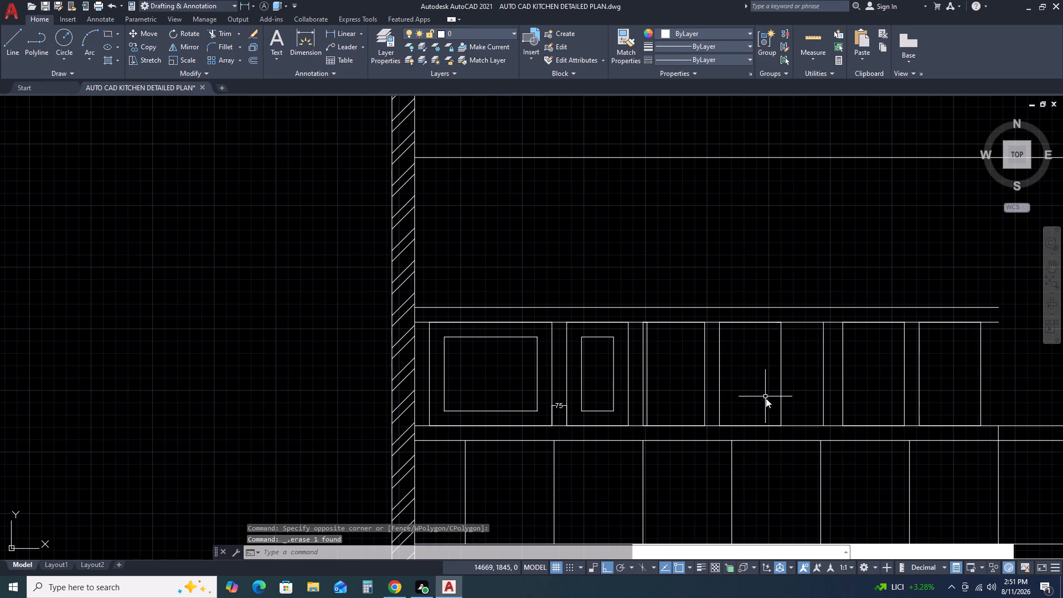
Draw a vertical line in the fourth upper unit, from the end of the 20 segment about 525 down to the base line.
key(l)
key(space)
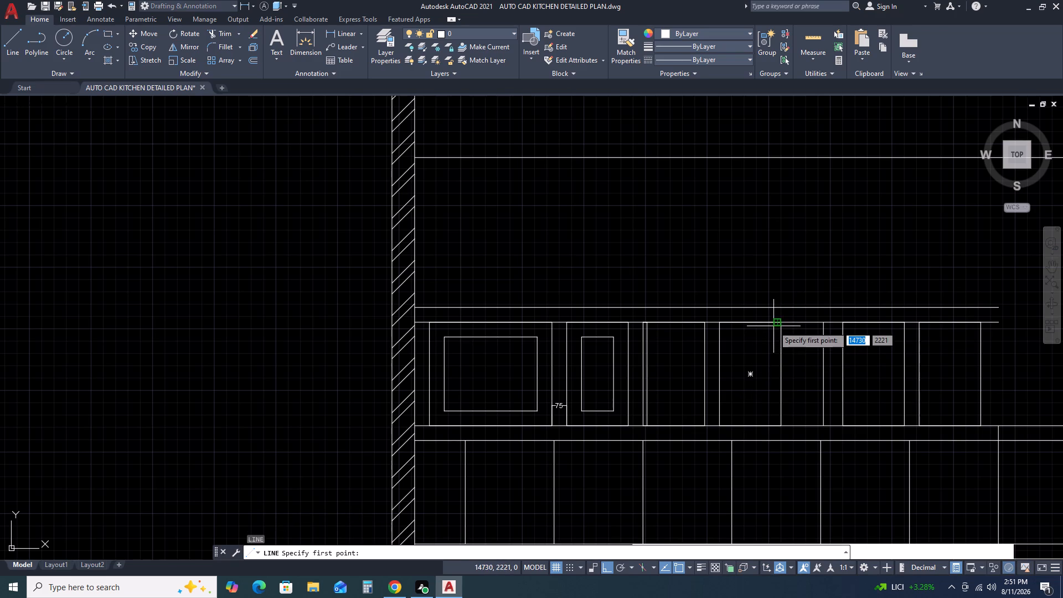
click(776, 322)
scroll(779, 420, up, 2)
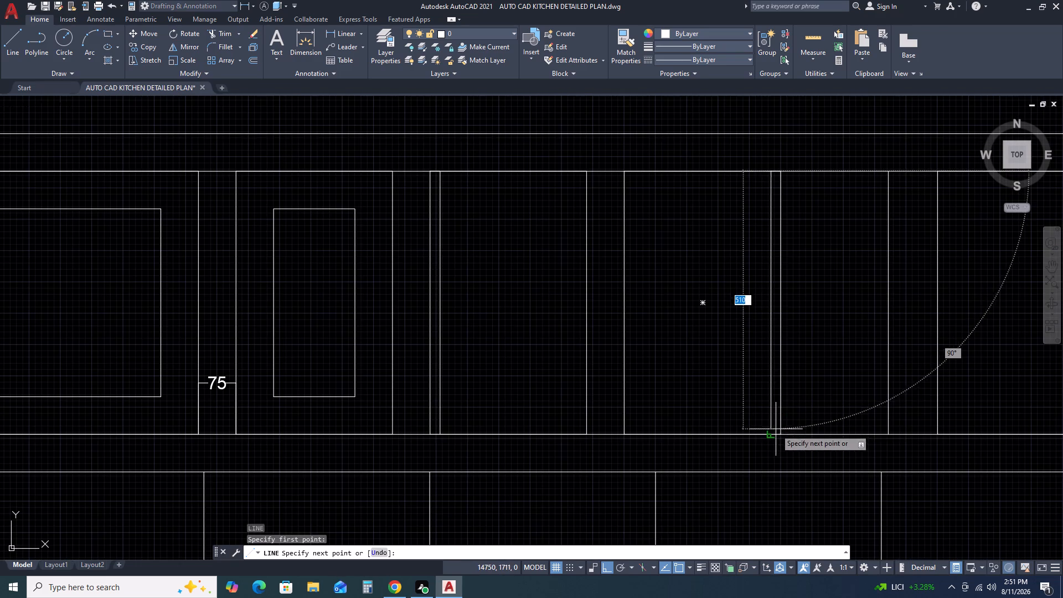
scroll(763, 442, up, 2)
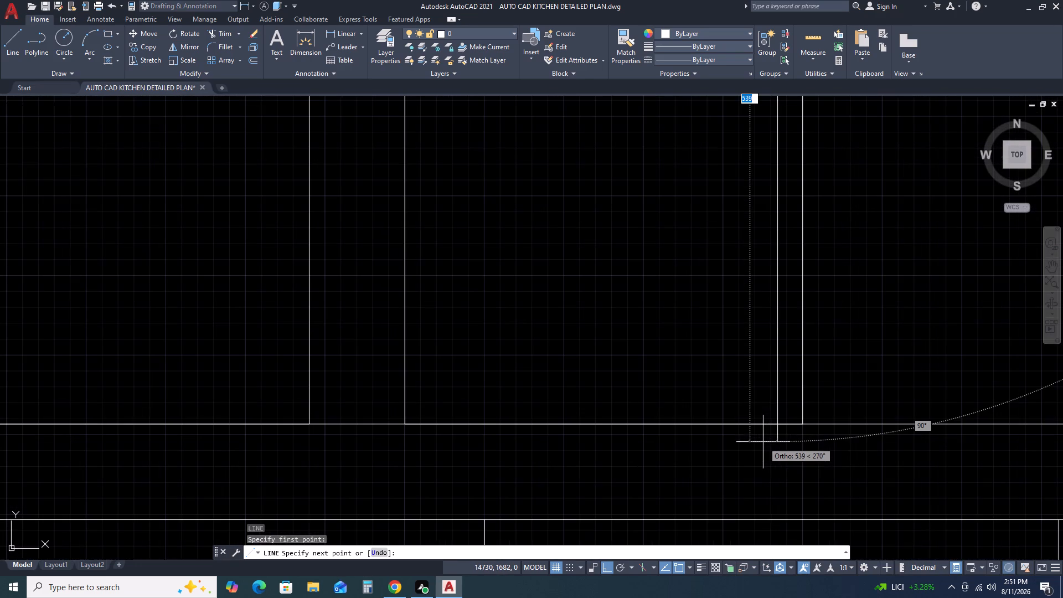
scroll(801, 421, up, 2)
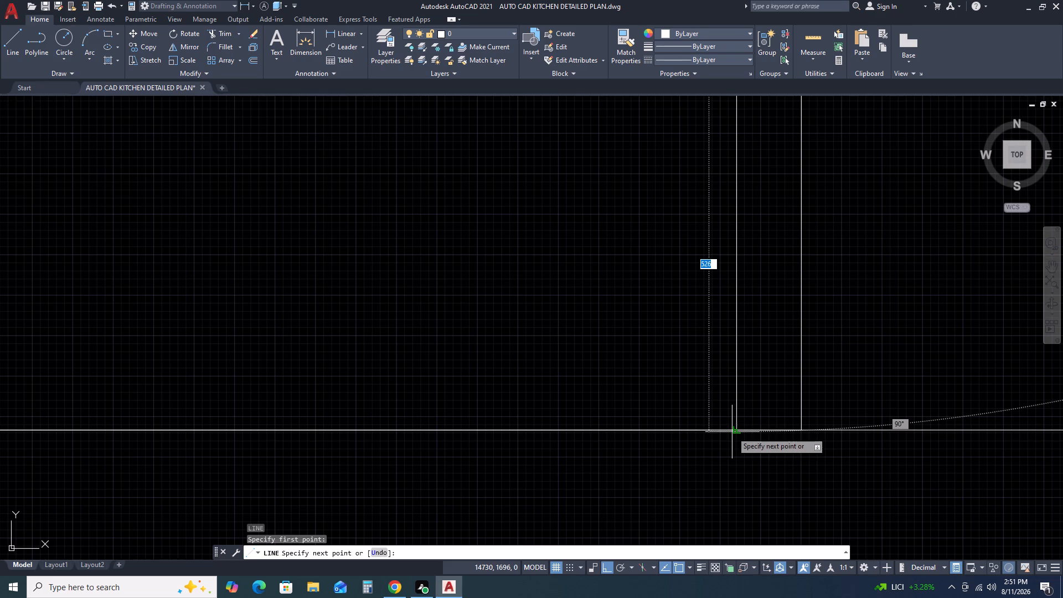
click(735, 431)
key(Escape)
scroll(697, 428, down, 5)
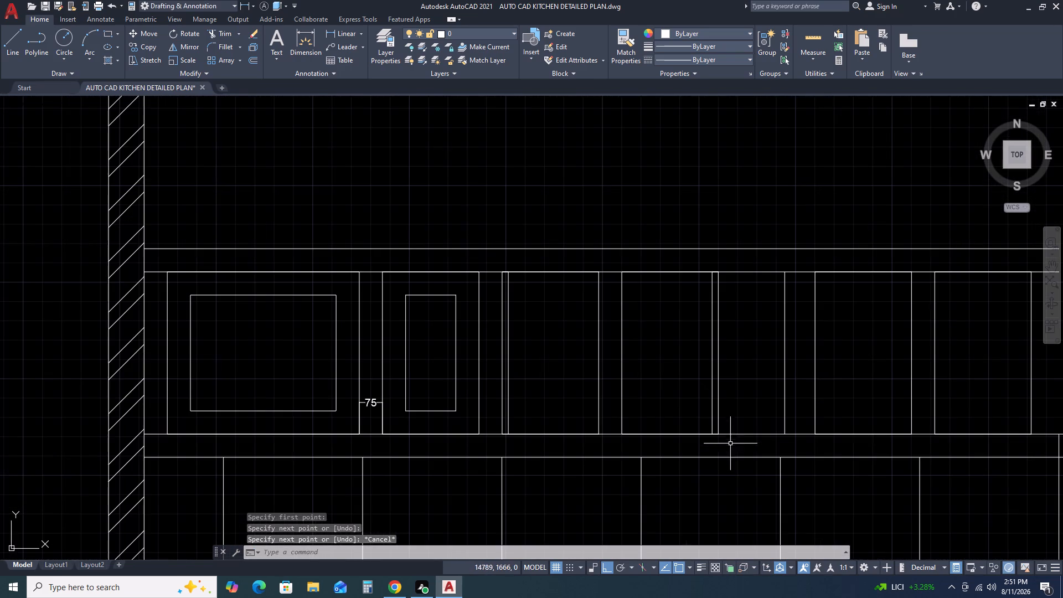
Draw a line 20 inward from the fifth upper unit's top left corner, continuing about 525 down to the base line.
key(space)
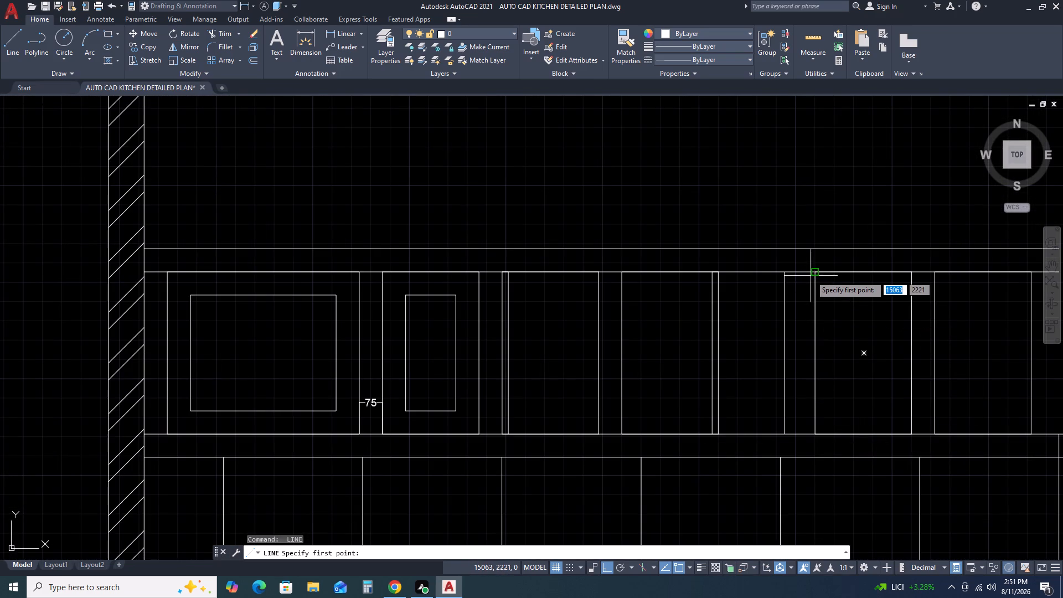
click(813, 273)
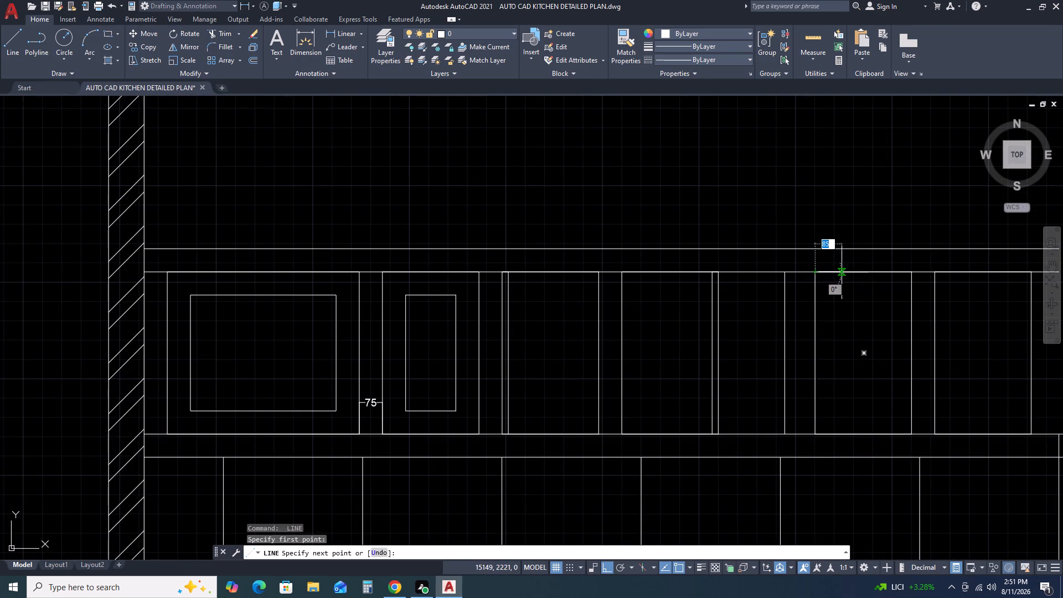
key(2)
key(0)
key(space)
scroll(833, 433, up, 2)
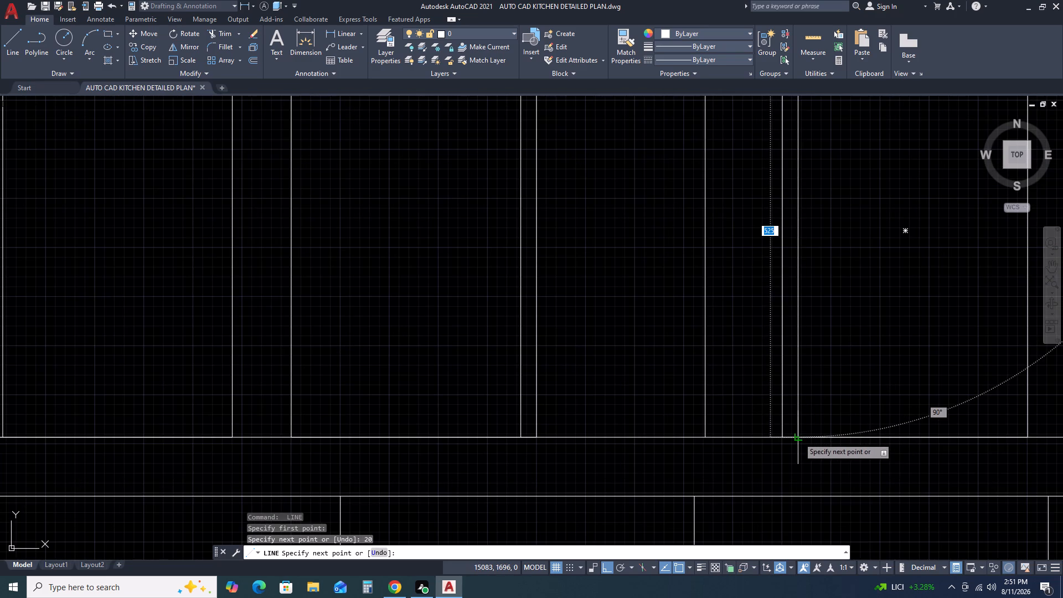
click(798, 439)
scroll(775, 426, down, 5)
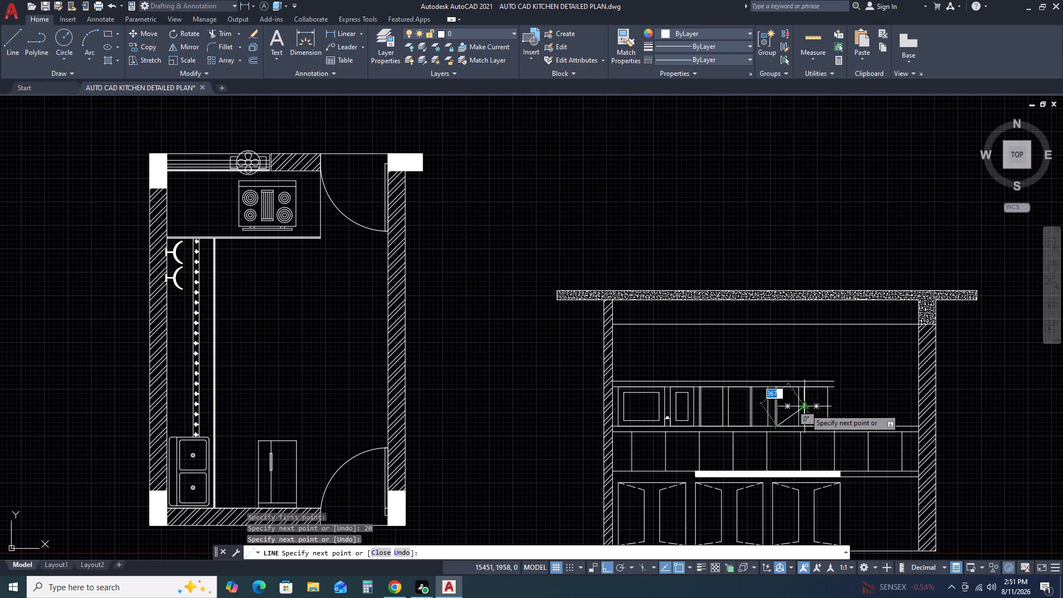
key(space)
Draw a line 20 inward from the sixth upper unit's top right corner, continuing about 525 down to the base line.
scroll(838, 391, up, 3)
key(space)
scroll(806, 382, up, 3)
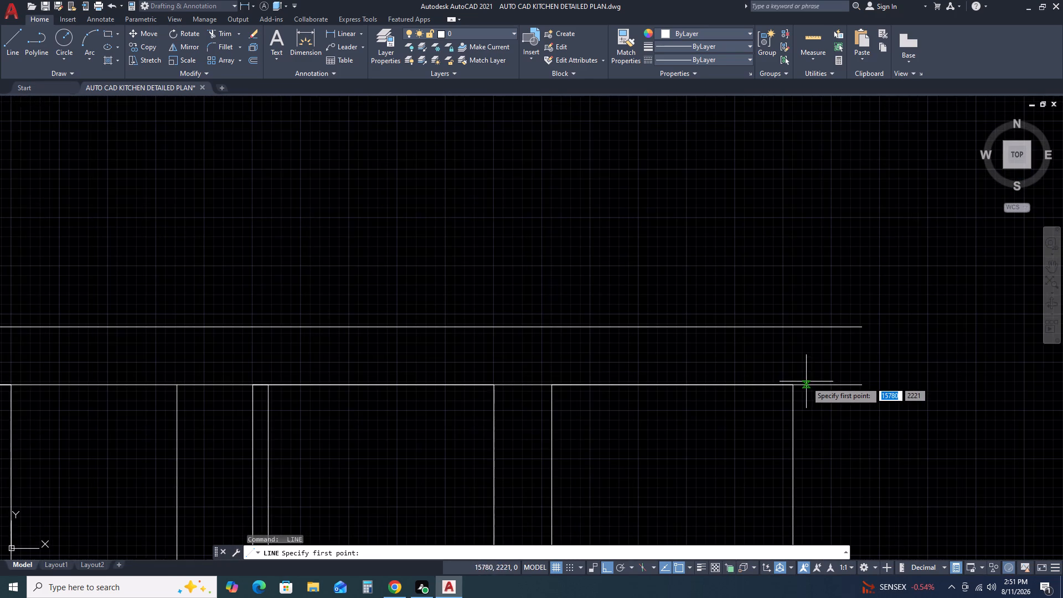
click(794, 388)
key(2)
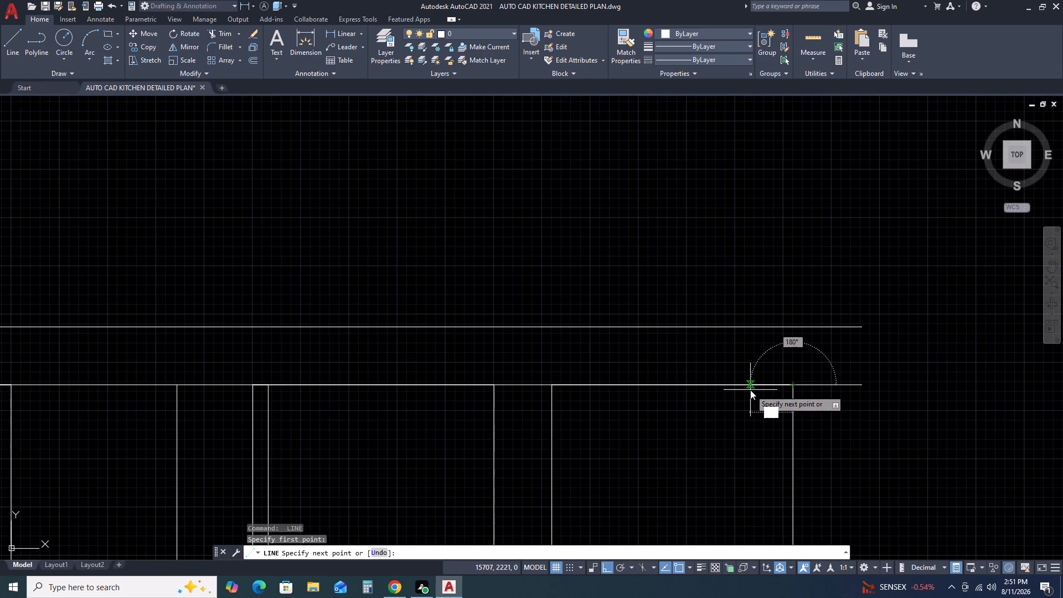
text(0)
key(space)
scroll(750, 390, down, 3)
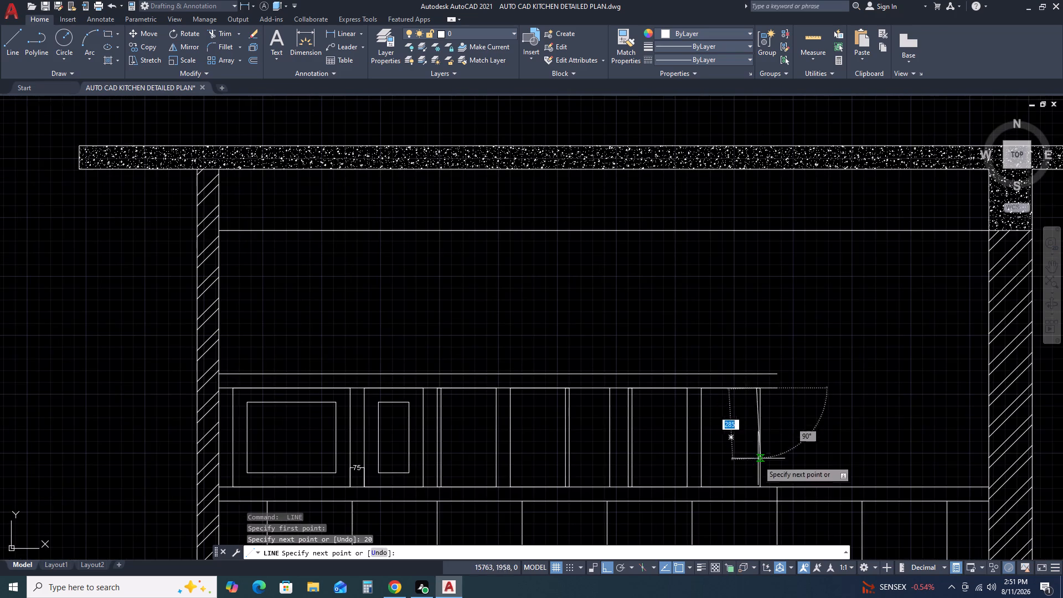
scroll(760, 479, up, 3)
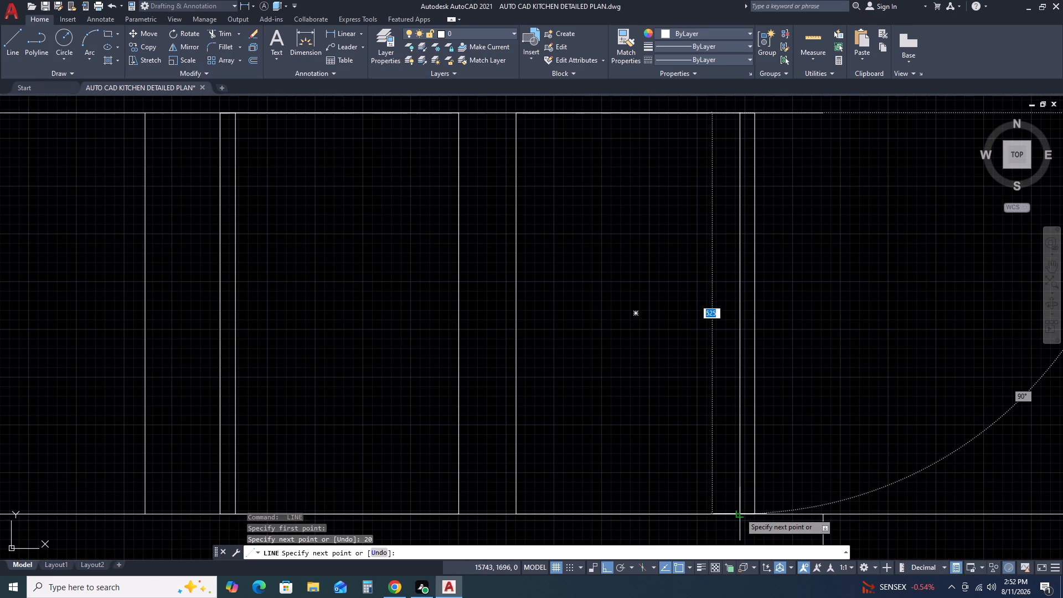
click(740, 513)
key(Escape)
scroll(729, 491, down, 2)
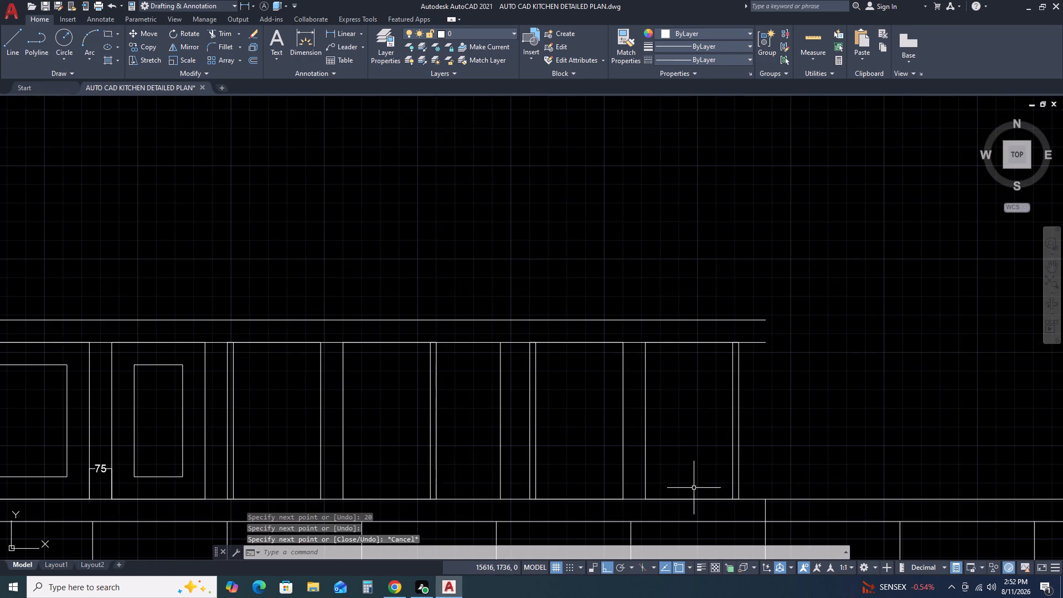
scroll(722, 483, down, 1)
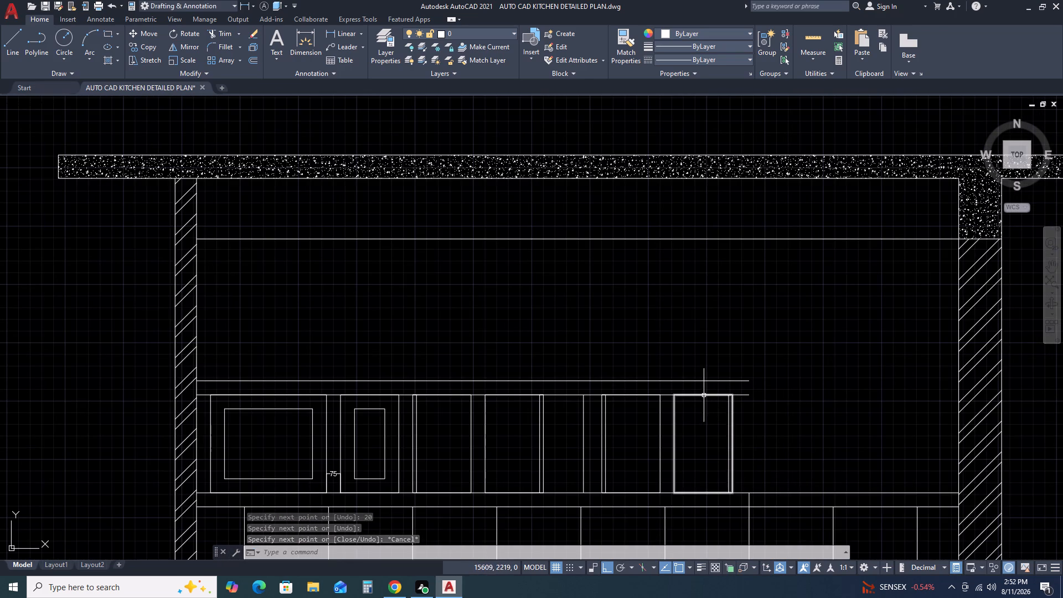
key(Escape)
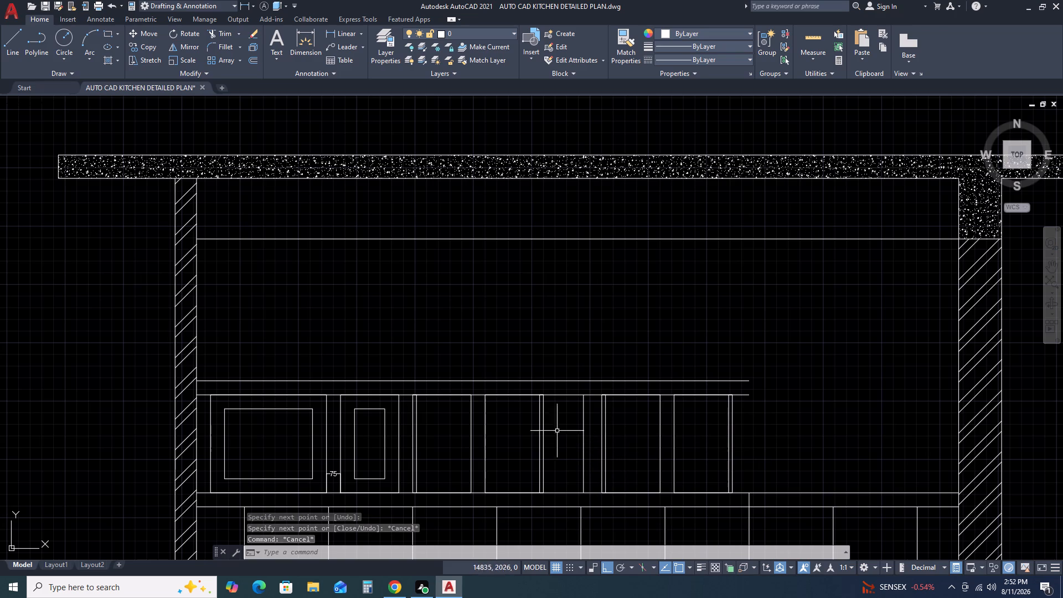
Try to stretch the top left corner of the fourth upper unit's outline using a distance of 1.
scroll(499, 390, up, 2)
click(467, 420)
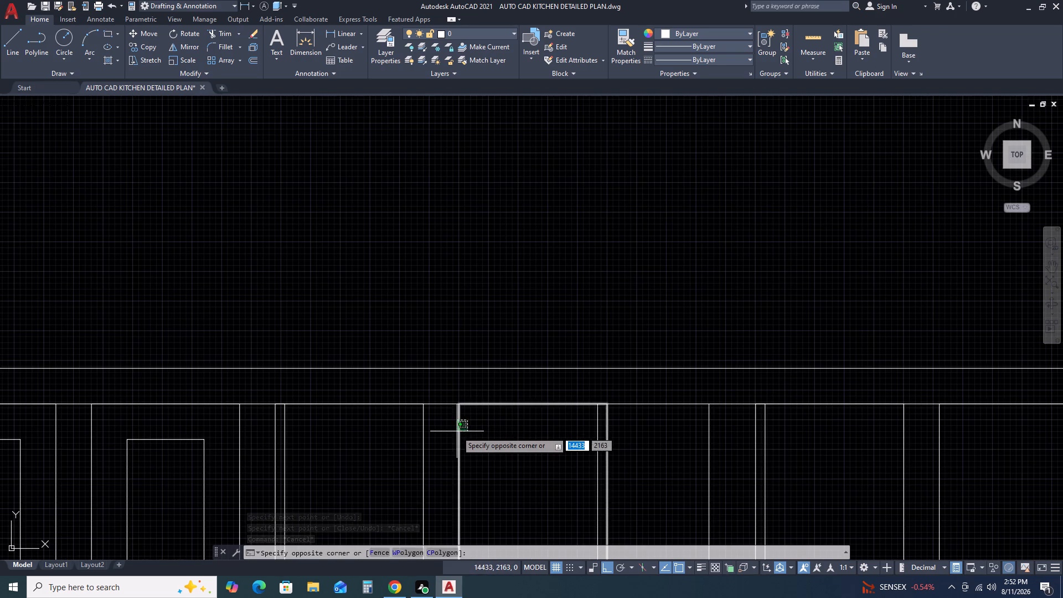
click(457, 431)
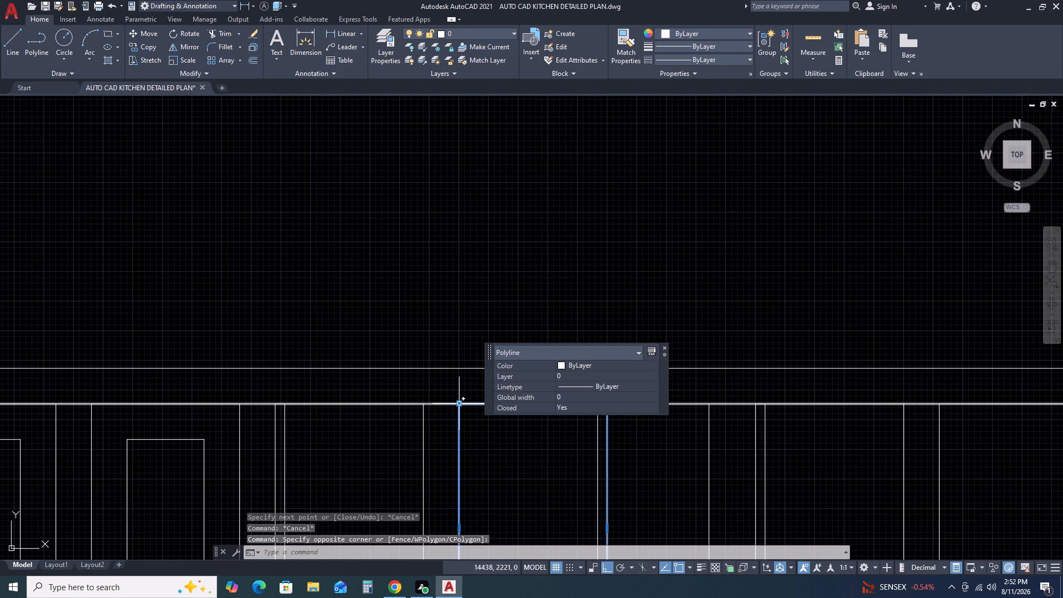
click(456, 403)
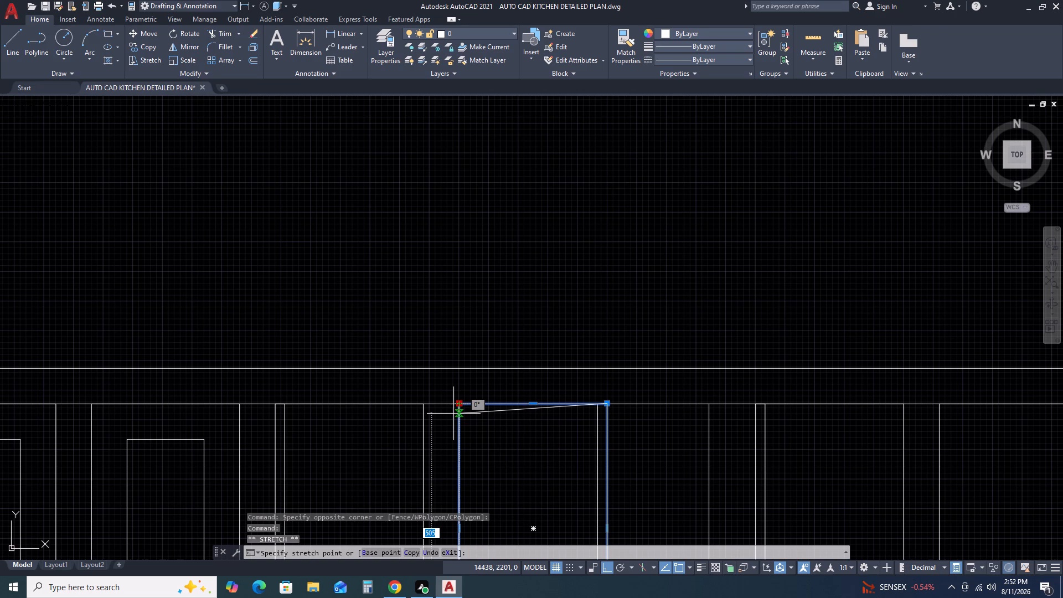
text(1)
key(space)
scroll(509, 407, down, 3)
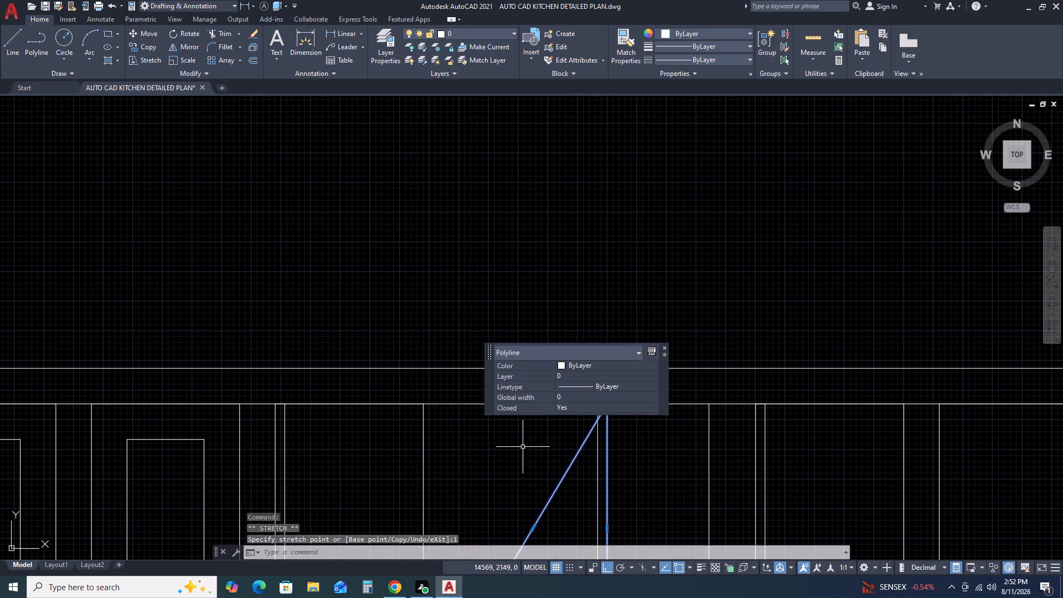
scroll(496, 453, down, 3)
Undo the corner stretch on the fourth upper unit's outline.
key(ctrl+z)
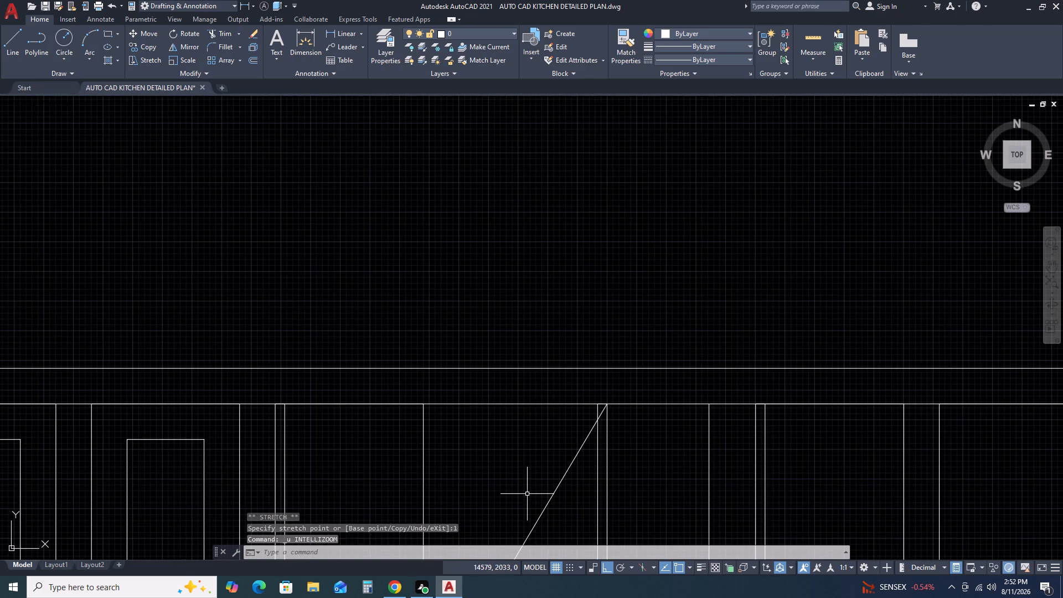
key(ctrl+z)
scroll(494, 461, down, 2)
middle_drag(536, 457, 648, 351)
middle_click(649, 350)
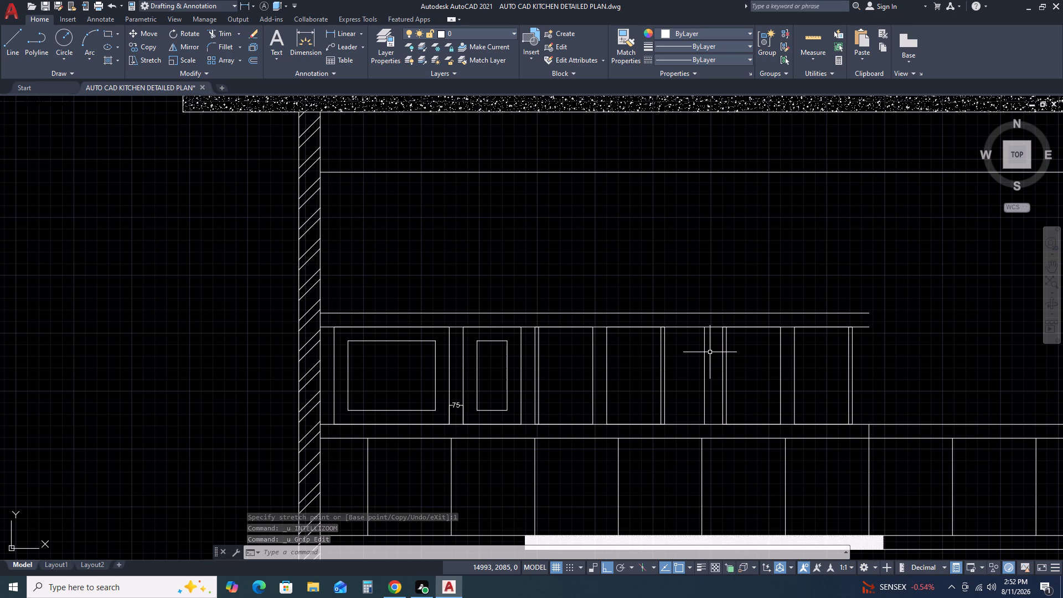
Delete the lower of the two horizontal lines above the upper units, the one along their top edges.
scroll(631, 329, up, 1)
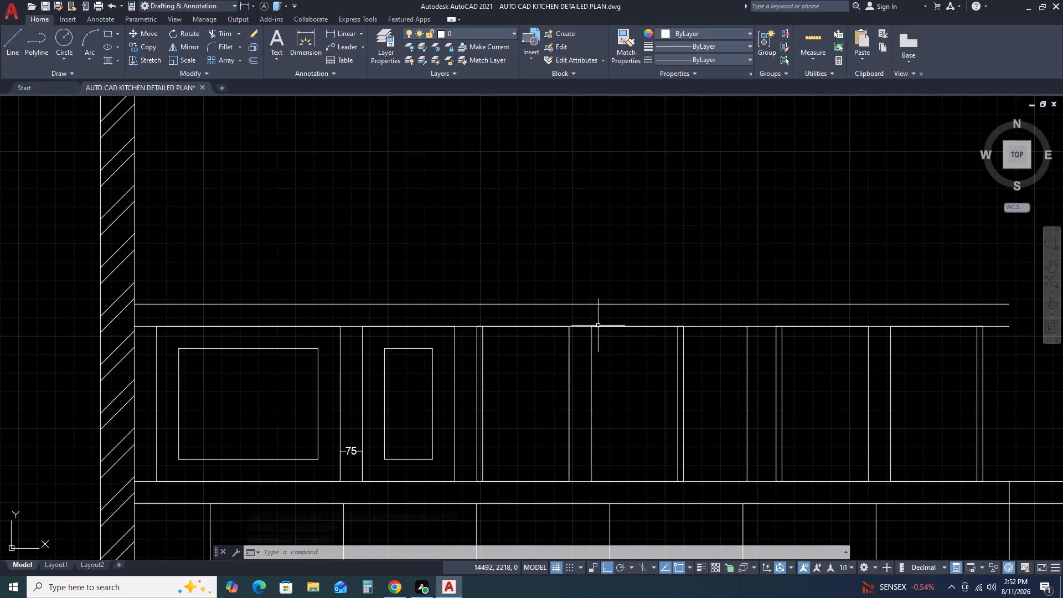
click(581, 326)
key(Delete)
scroll(625, 384, down, 1)
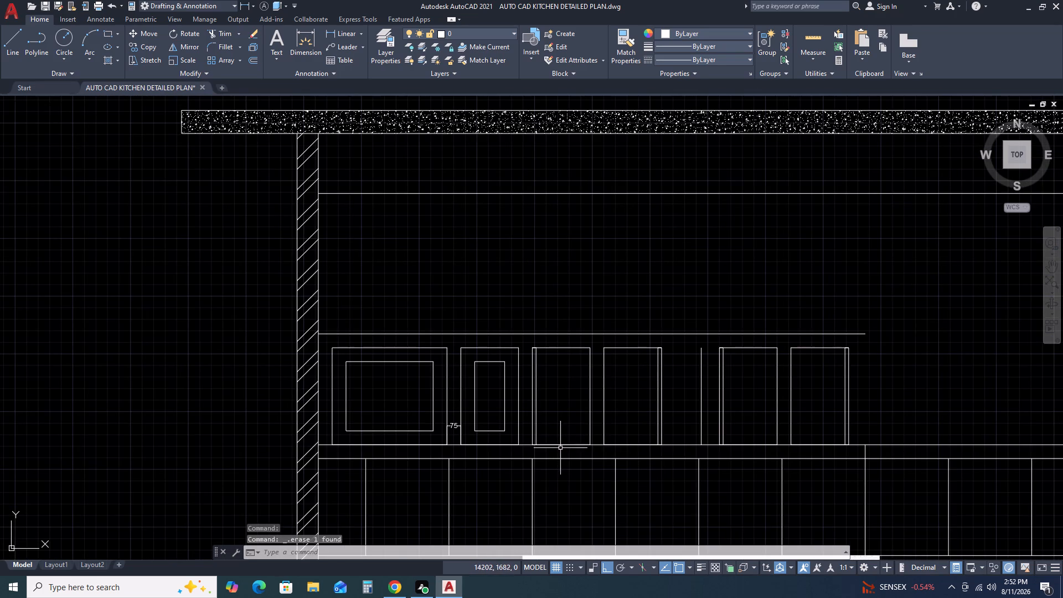
Delete the long horizontal line below the slab that runs between the walls at the beam's bottom edge.
scroll(628, 444, down, 1)
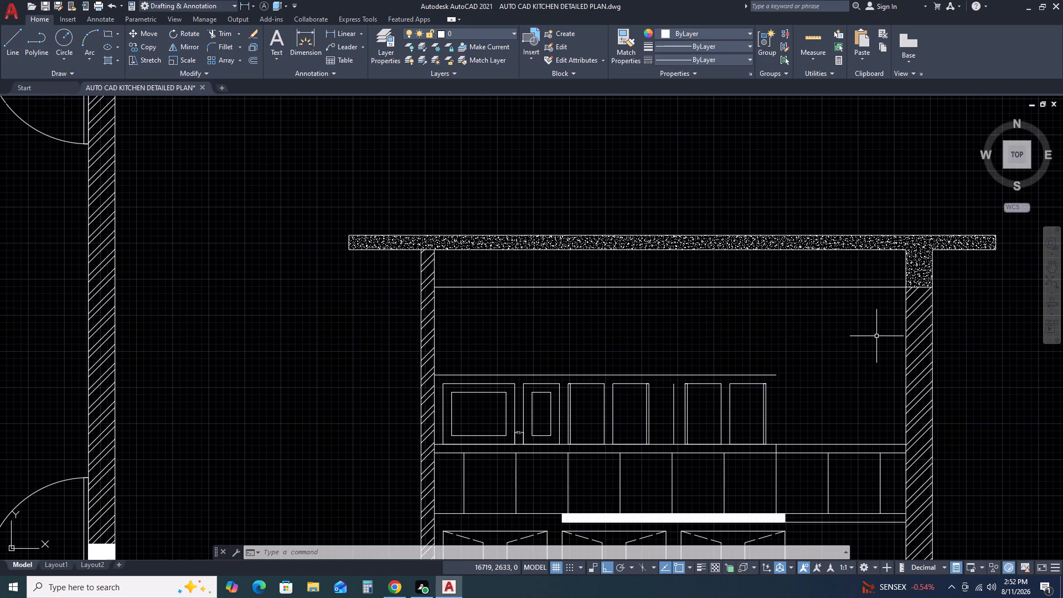
click(860, 273)
click(803, 302)
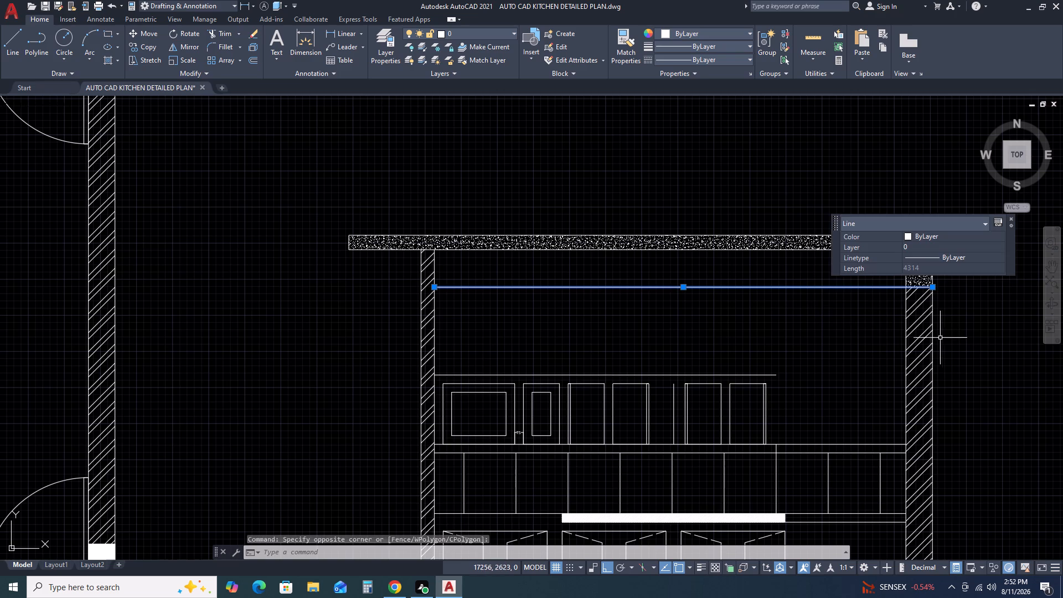
key(Delete)
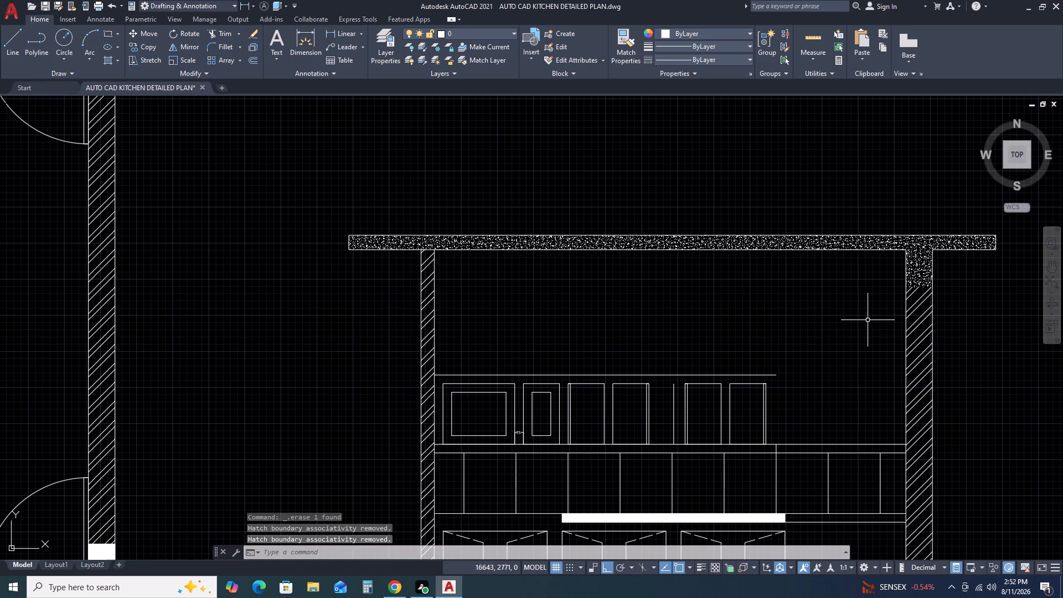
Draw a horizontal line about 230 long across the wall where the concrete beam meets the hatched wall.
key(l)
key(space)
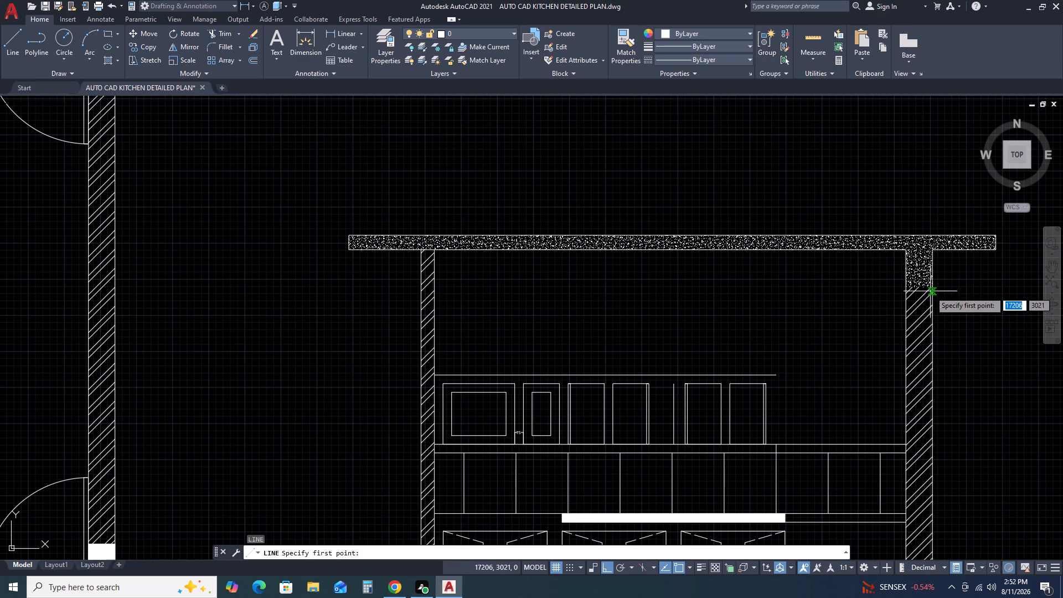
scroll(931, 287, up, 3)
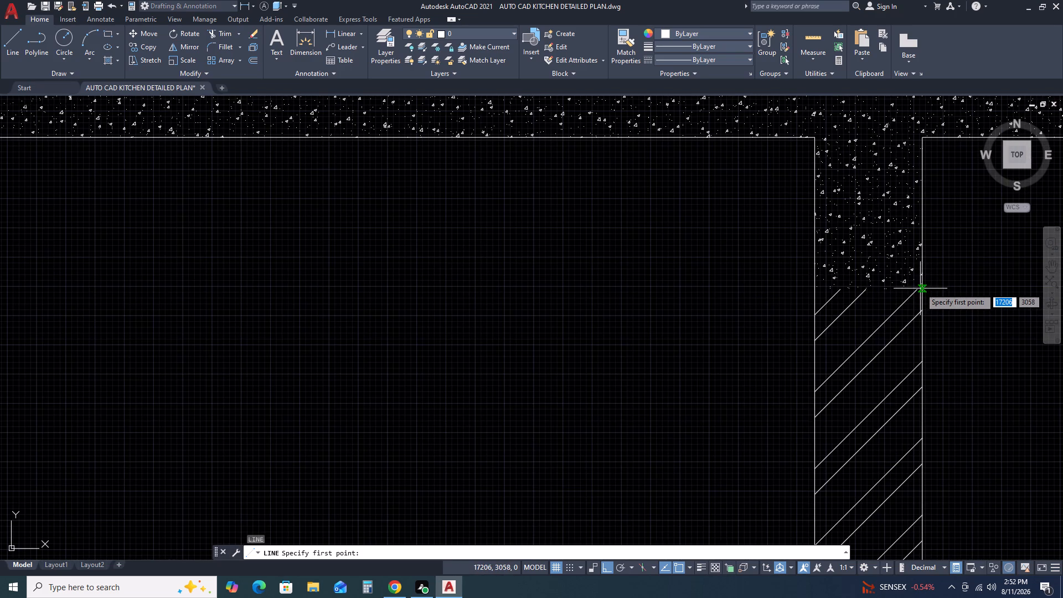
click(923, 289)
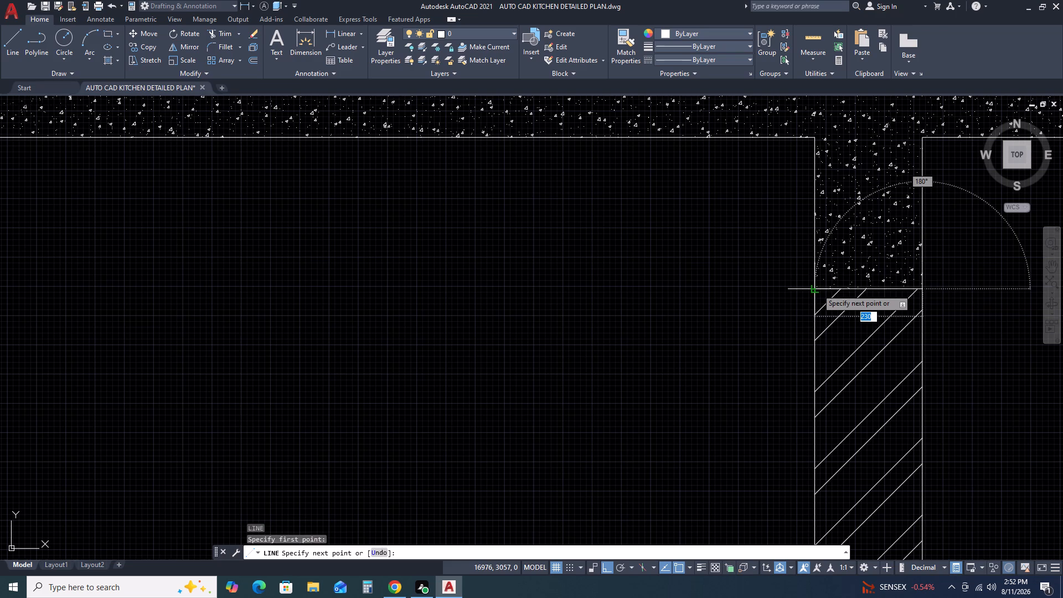
click(817, 289)
key(Escape)
scroll(808, 342, down, 3)
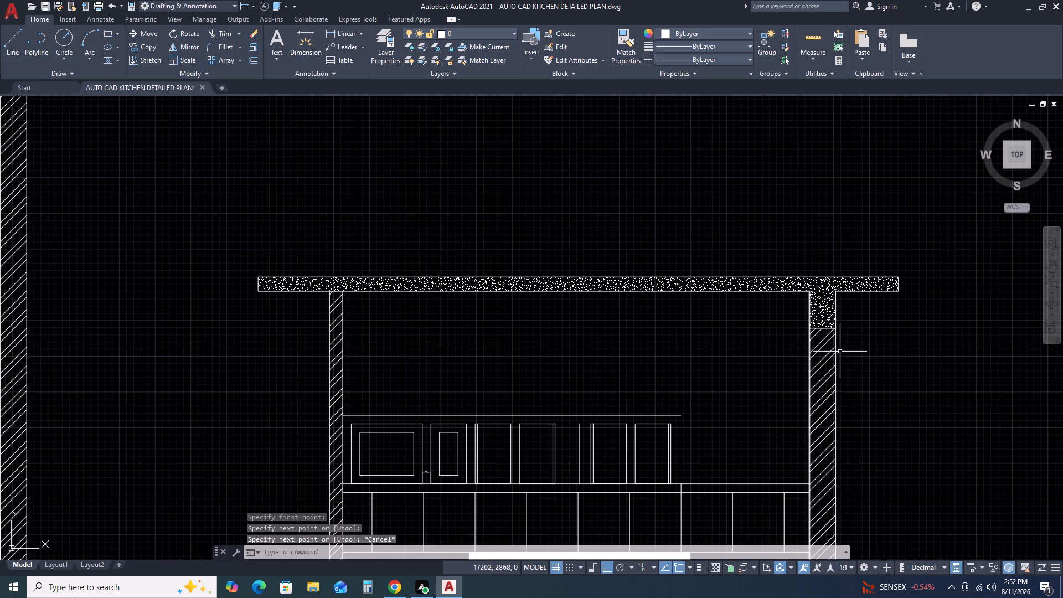
Draw a horizontal line about 4084 long through the middle of the divided band, between the inner faces of both walls.
middle_drag(884, 389, 855, 303)
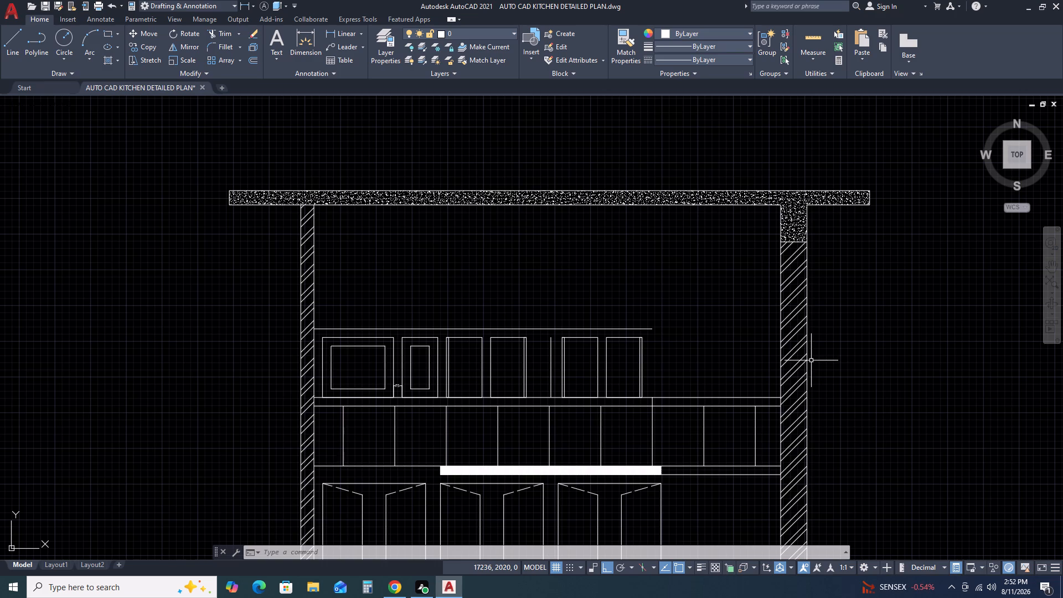
text(L)
key(space)
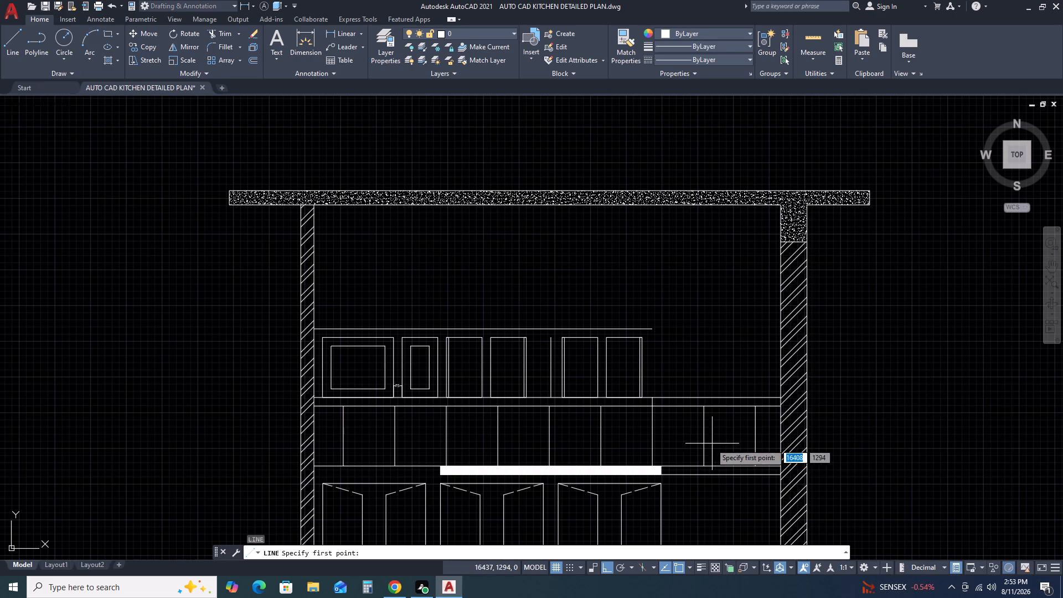
scroll(843, 465, down, 2)
middle_drag(848, 462, 967, 390)
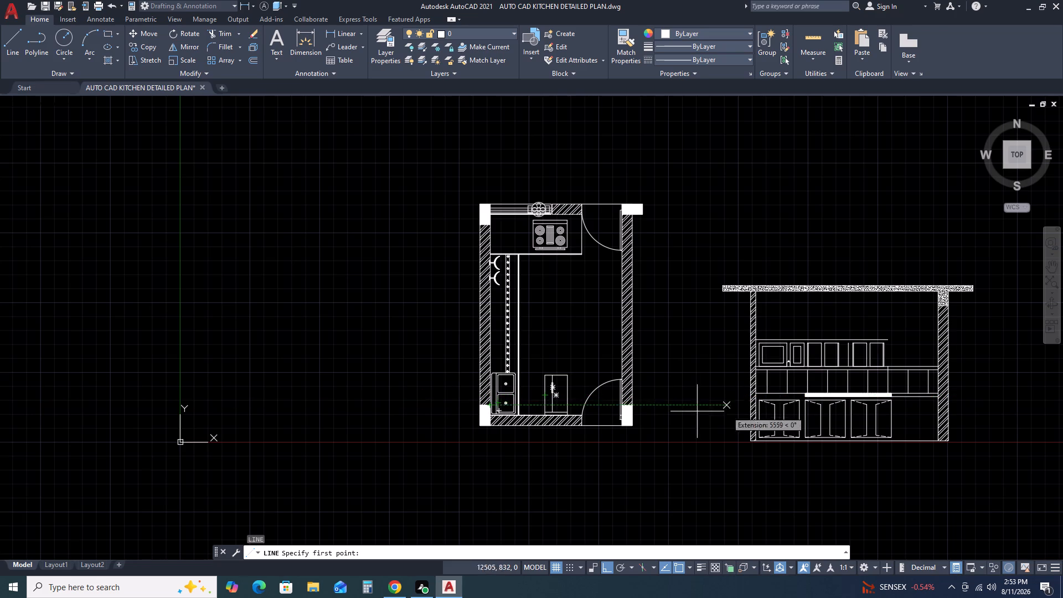
scroll(783, 380, up, 3)
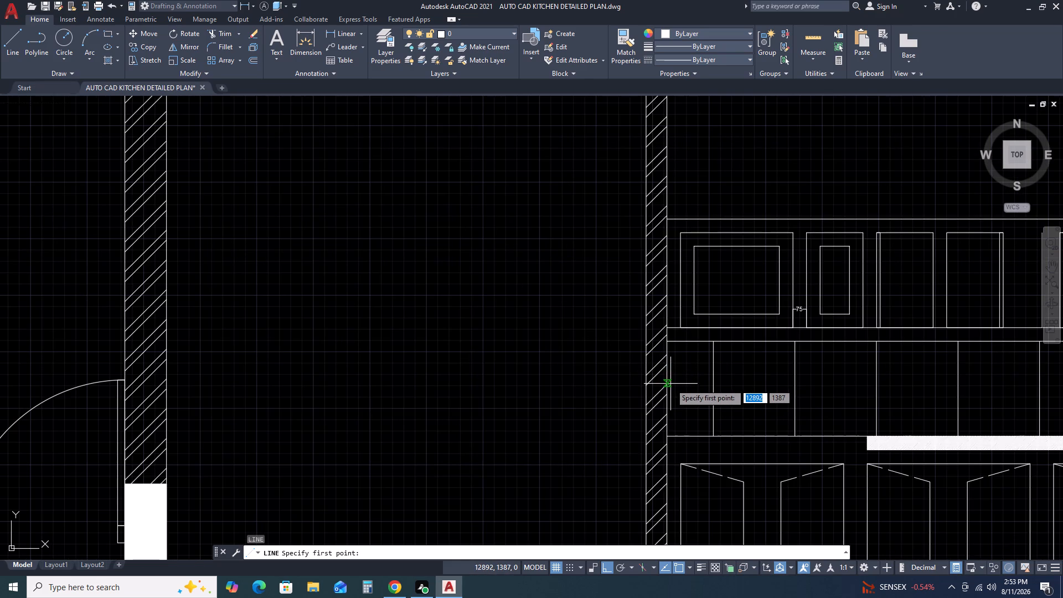
click(668, 383)
scroll(901, 390, down, 1)
middle_drag(958, 393, 952, 396)
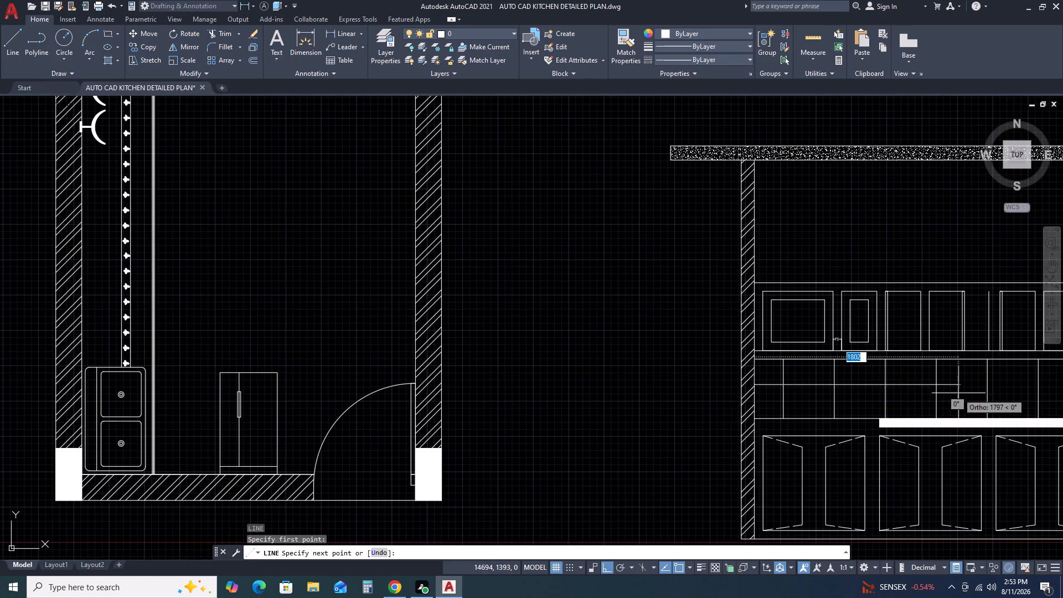
middle_drag(952, 396, 741, 394)
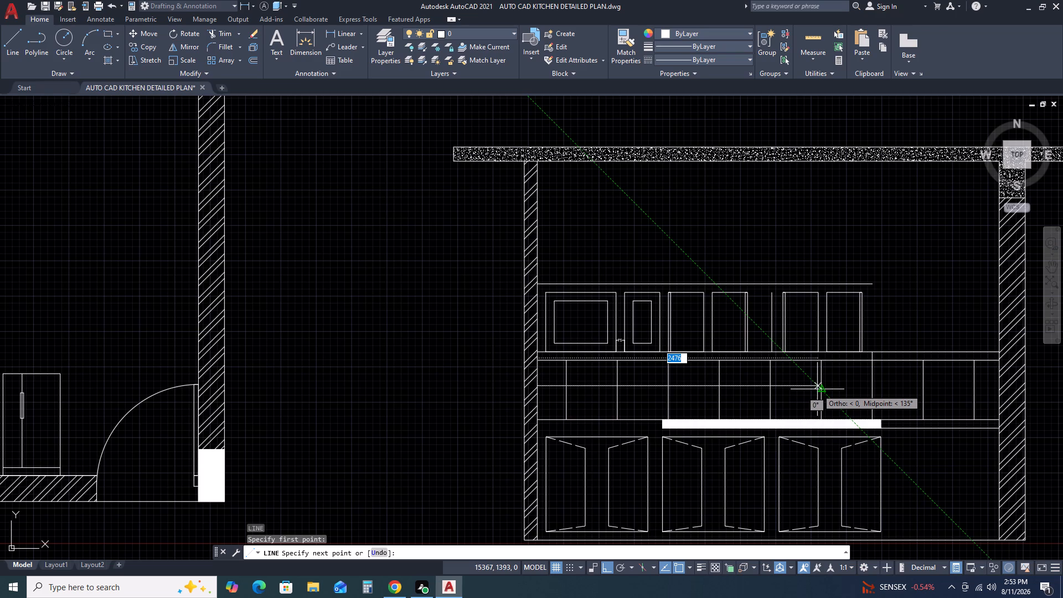
scroll(858, 403, up, 2)
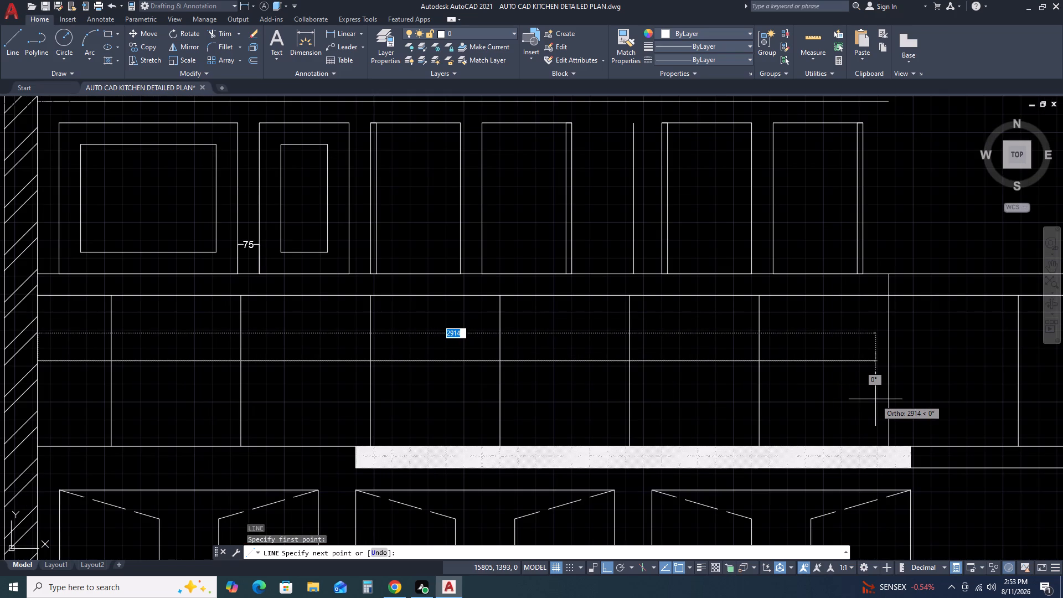
scroll(875, 399, down, 1)
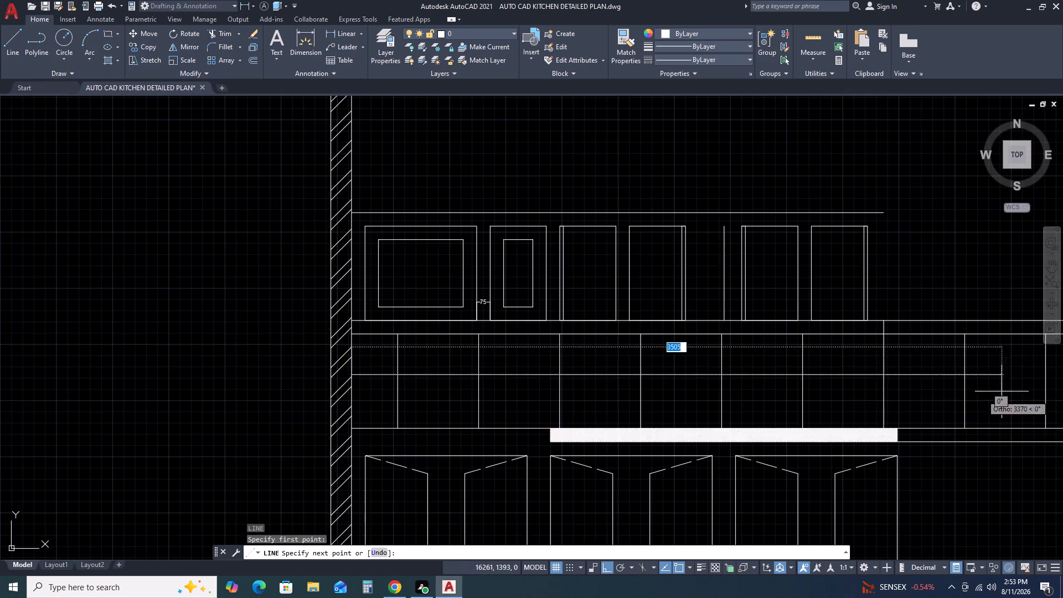
middle_drag(1030, 390, 796, 395)
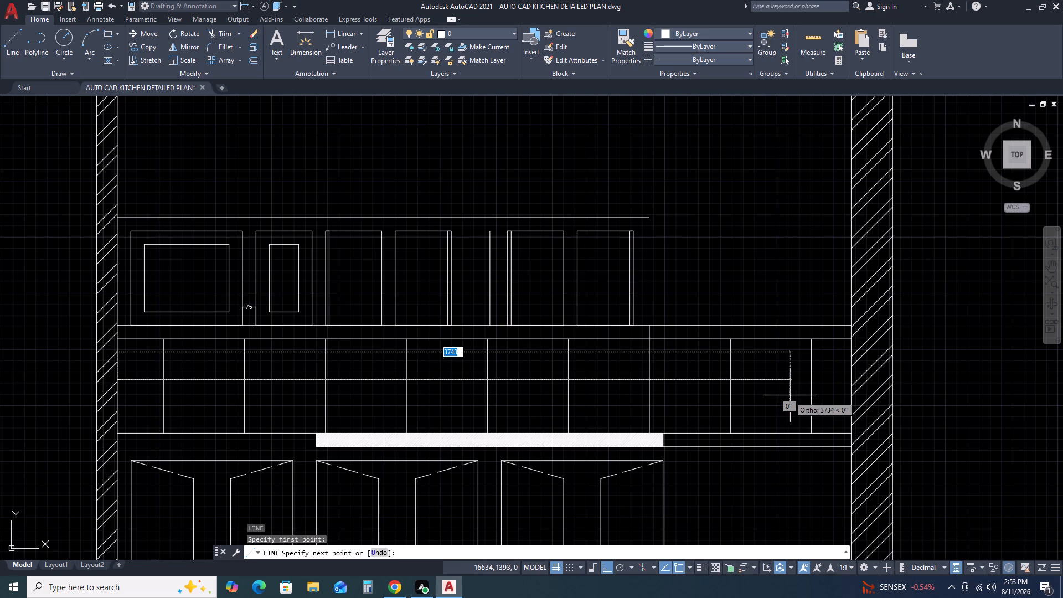
scroll(857, 383, up, 1)
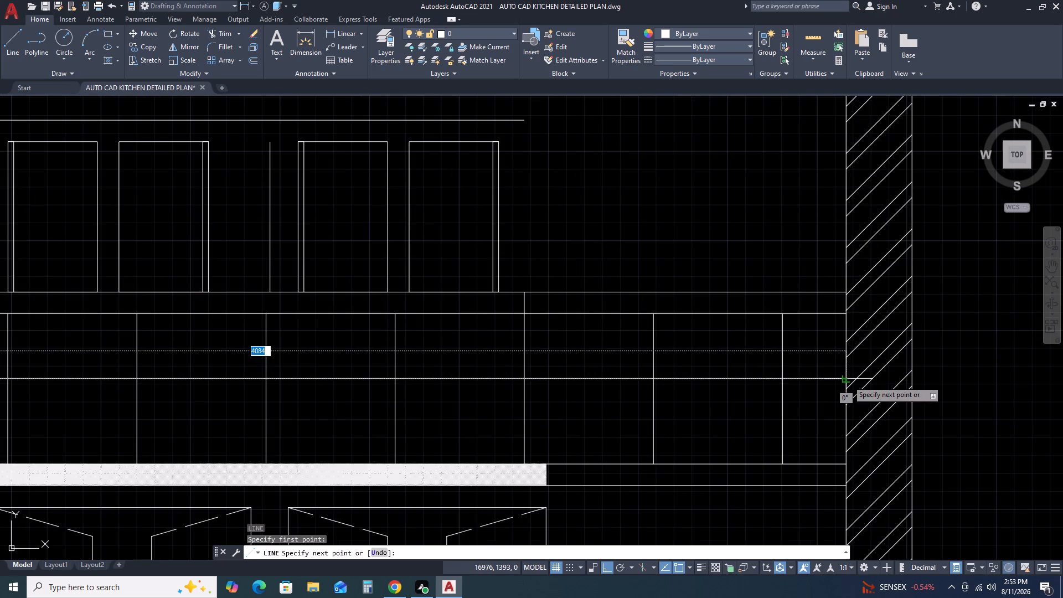
click(848, 380)
key(Escape)
Draw a rectangle about 222 by 141 hanging from the band's middle line, in the division below the last upper unit.
scroll(755, 391, down, 2)
middle_drag(647, 406, 717, 369)
key(r)
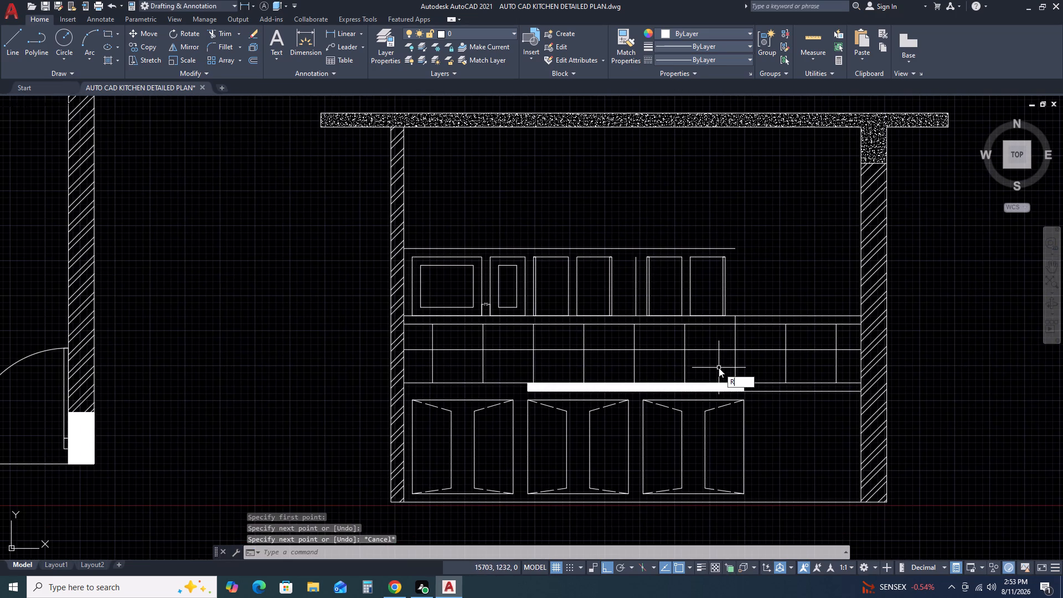
text(EC)
key(space)
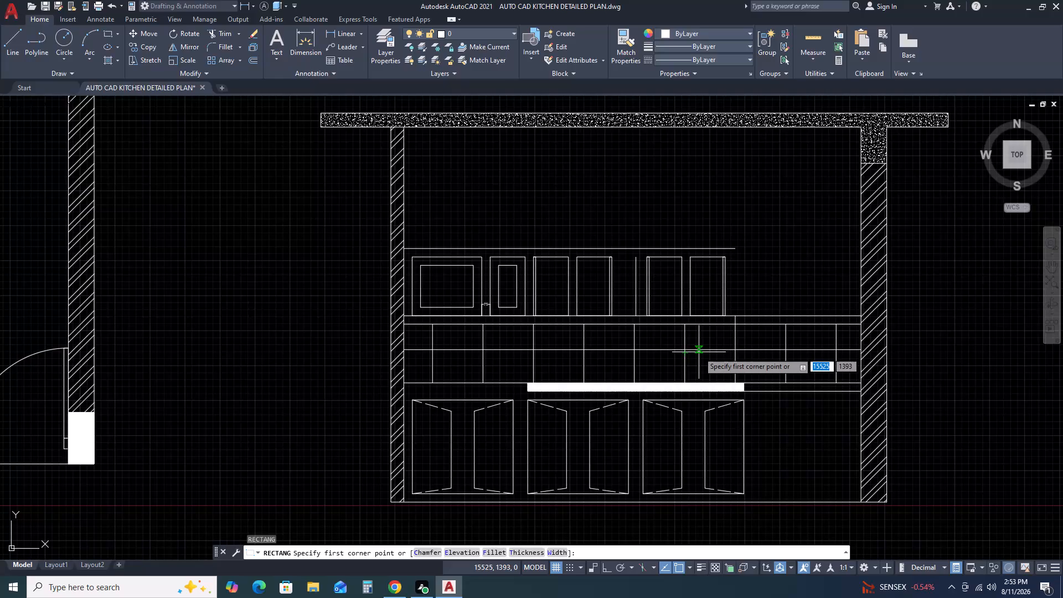
click(699, 352)
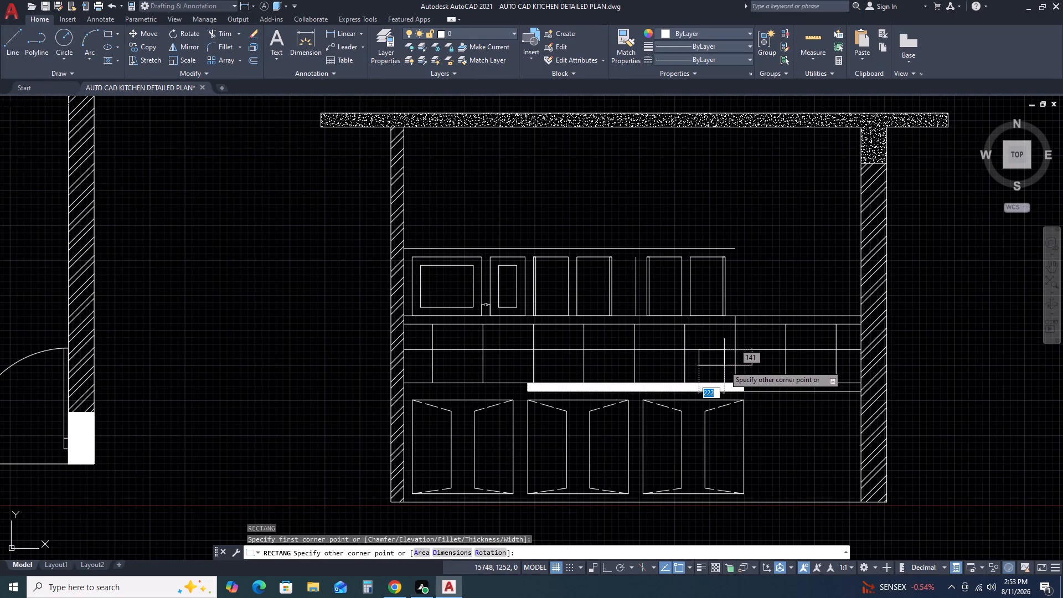
click(724, 365)
Move the small rectangle up by half its height so its side midpoint sits on the band's middle line.
click(716, 365)
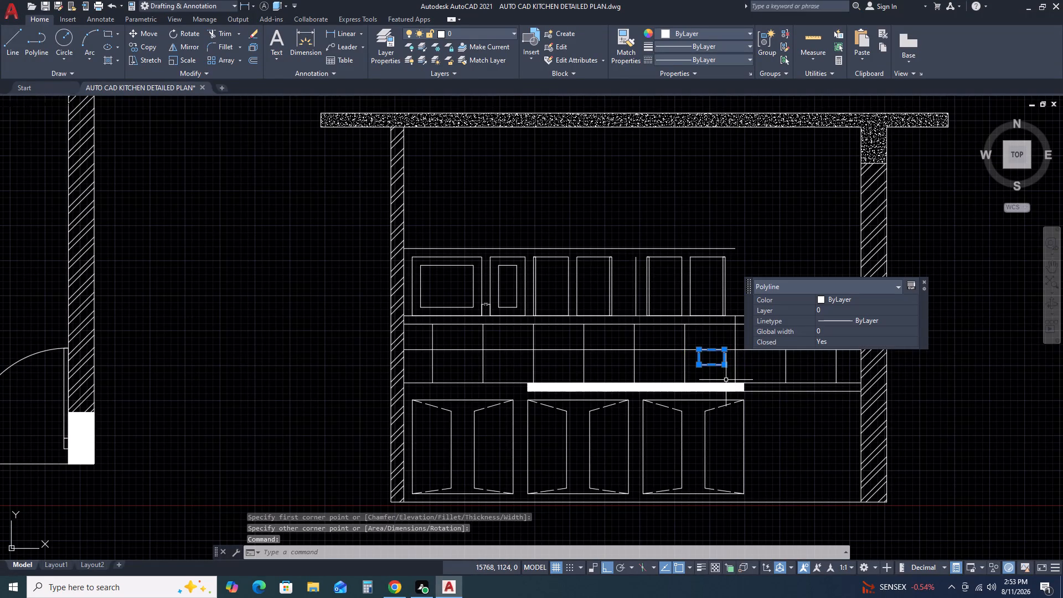
text(M)
key(space)
scroll(707, 364, up, 2)
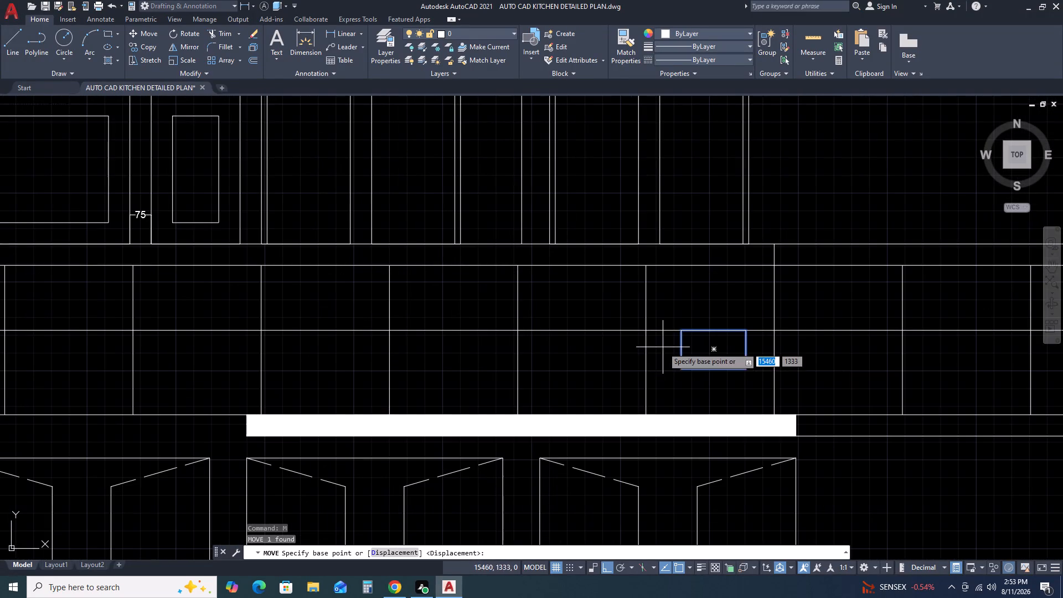
click(682, 352)
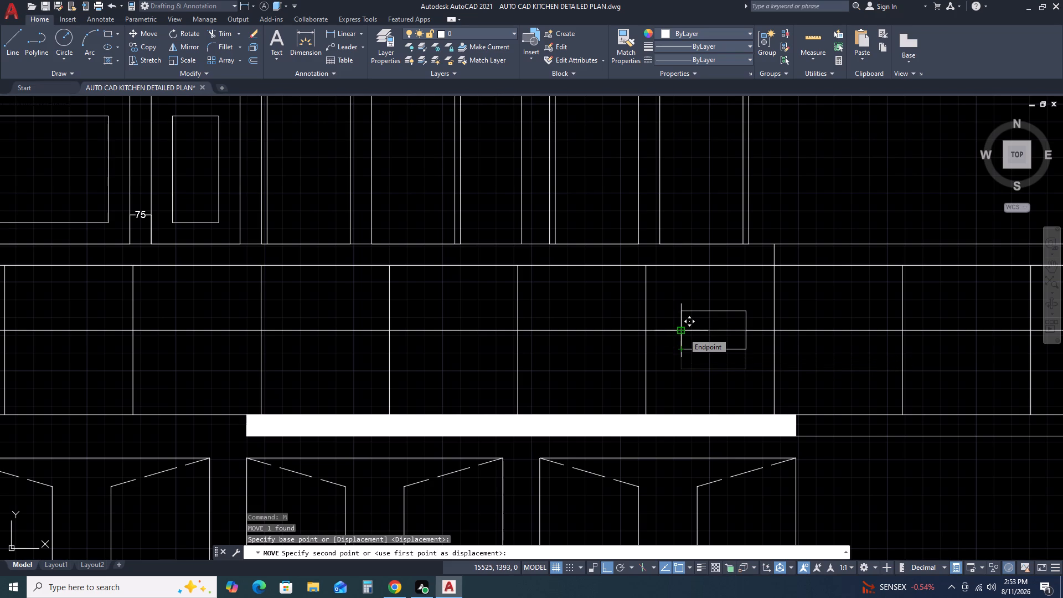
click(683, 333)
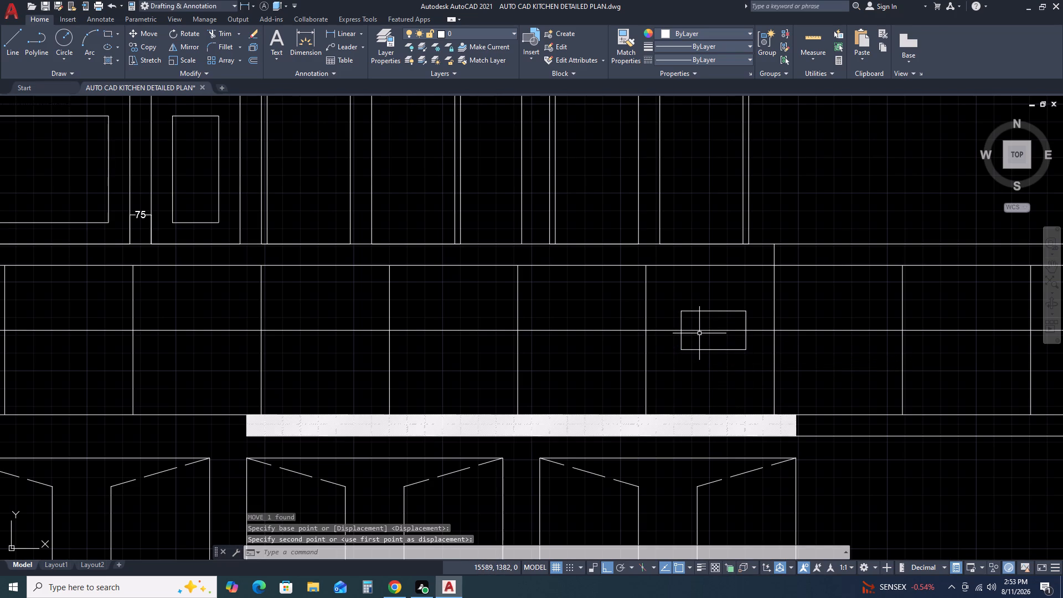
Trim the part of the band's middle line that lies inside the small rectangle.
text(TR)
key(space)
click(709, 327)
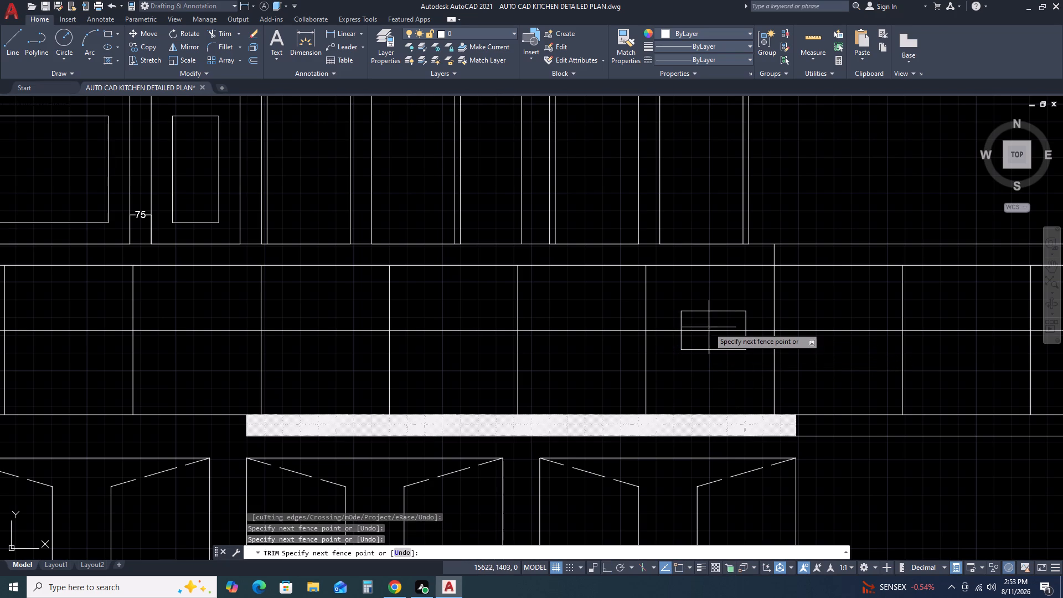
click(705, 337)
key(Escape)
Hatch the inside of the small rectangle with a Solid fill.
text(H)
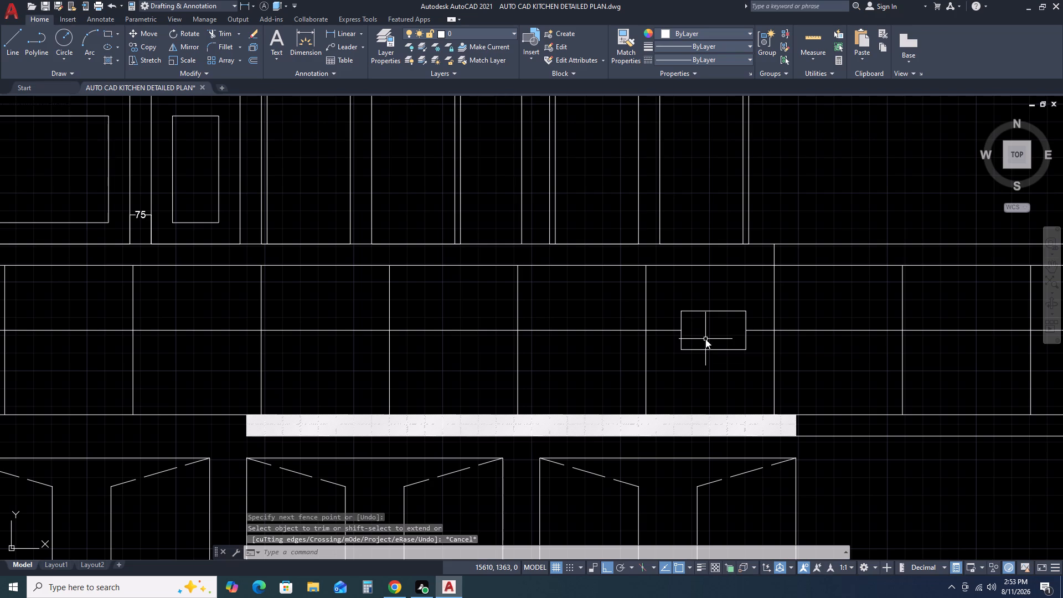
key(space)
click(708, 327)
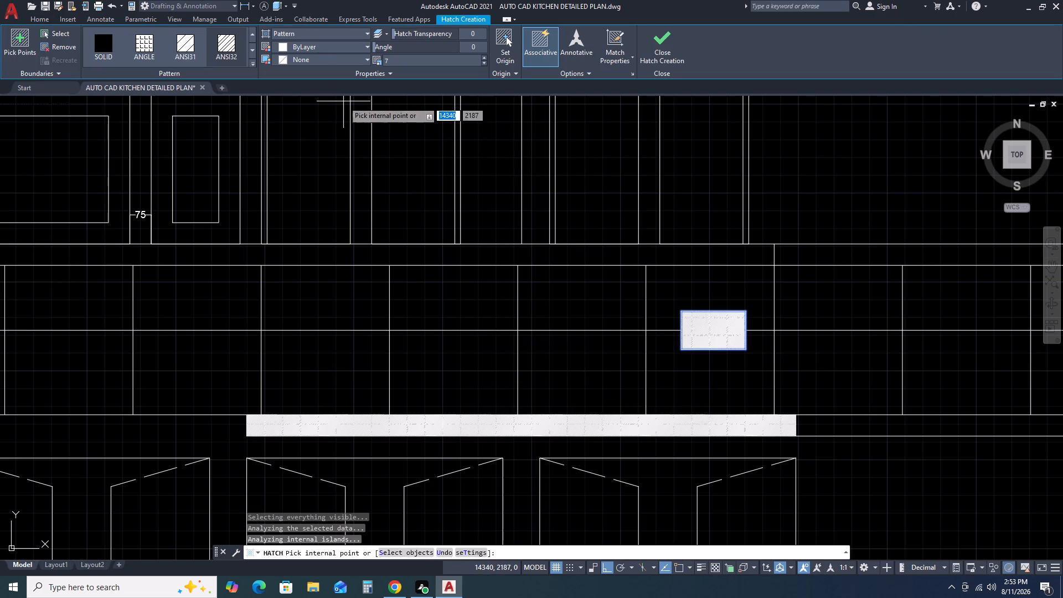
click(360, 31)
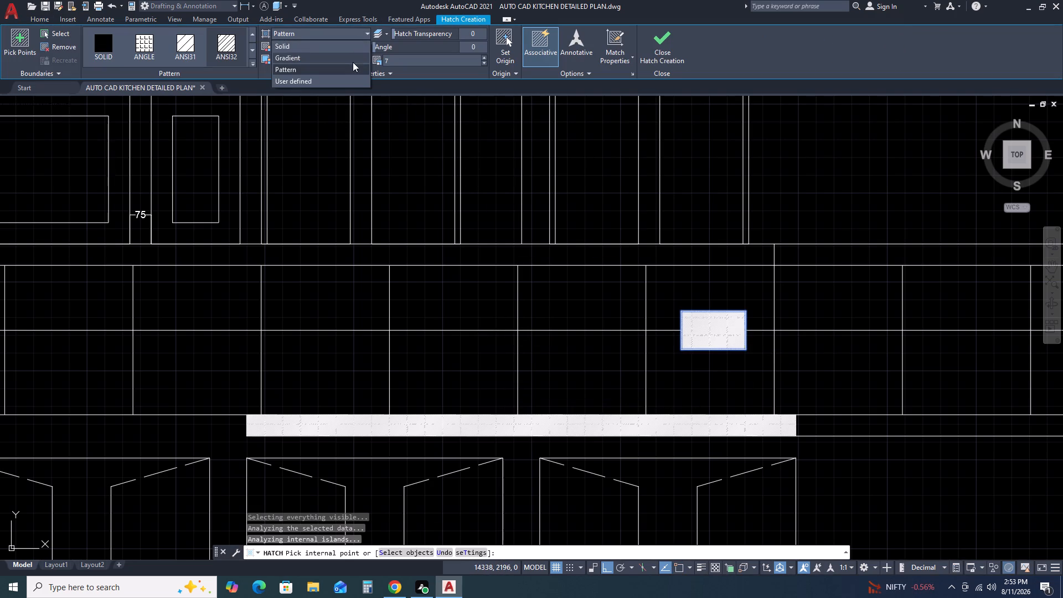
click(352, 52)
click(360, 25)
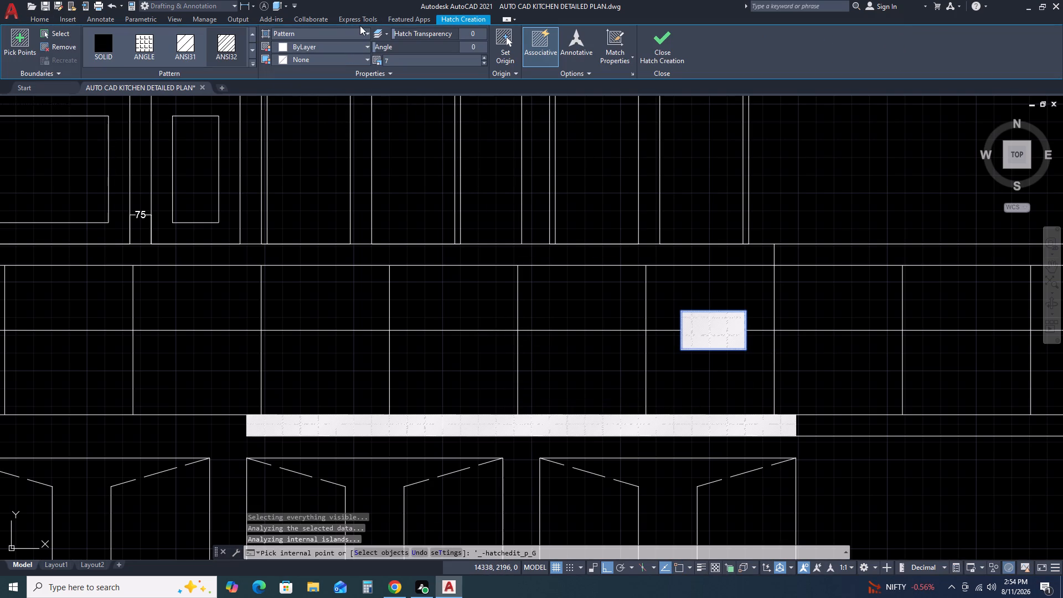
click(351, 33)
double_click(346, 47)
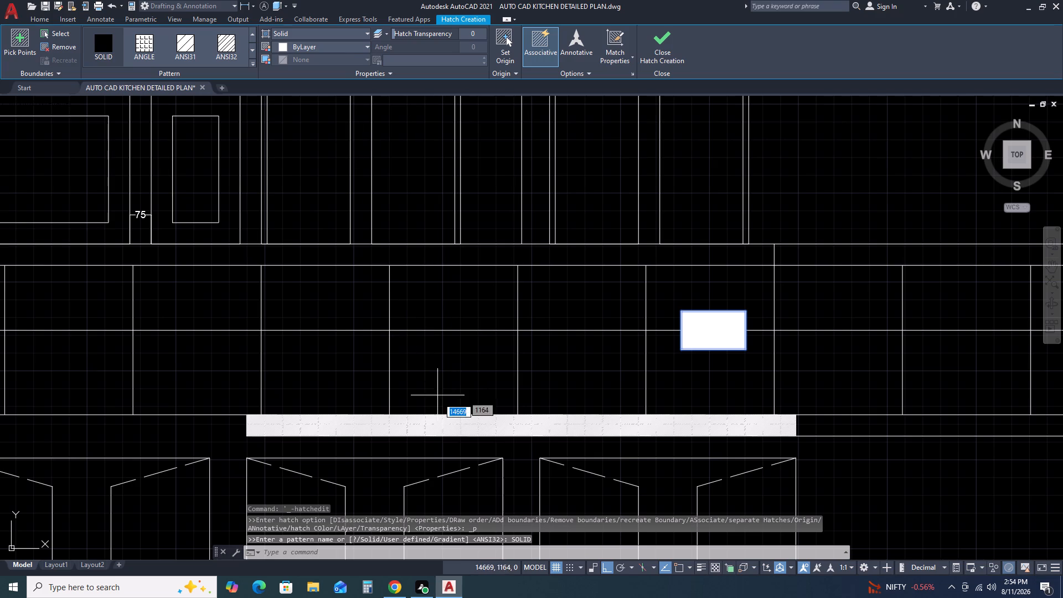
key(Escape)
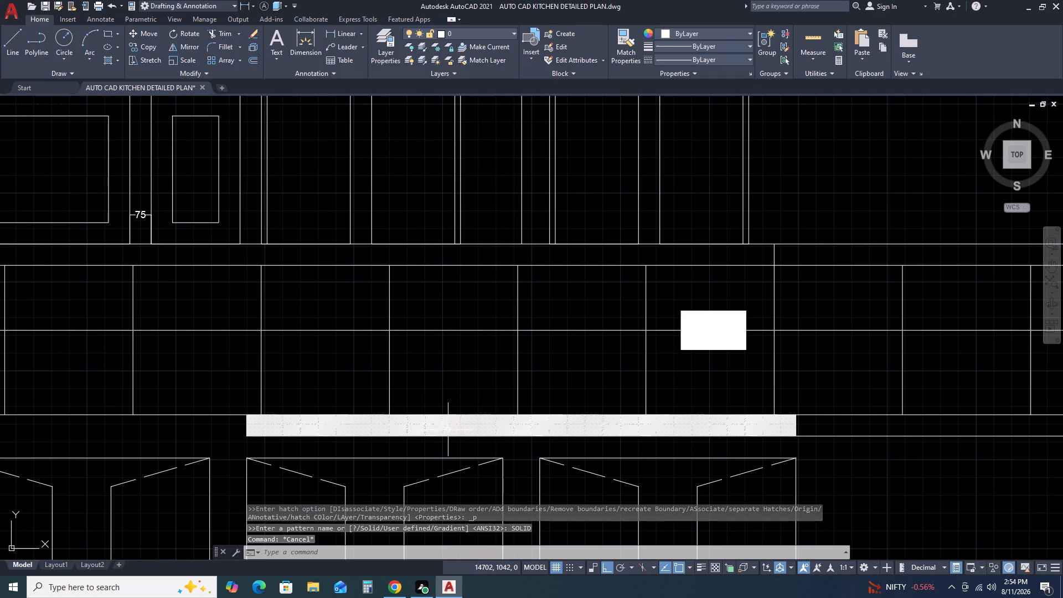
Change the hatch type of the countertop strip above the base cabinets to Solid.
click(448, 430)
click(300, 31)
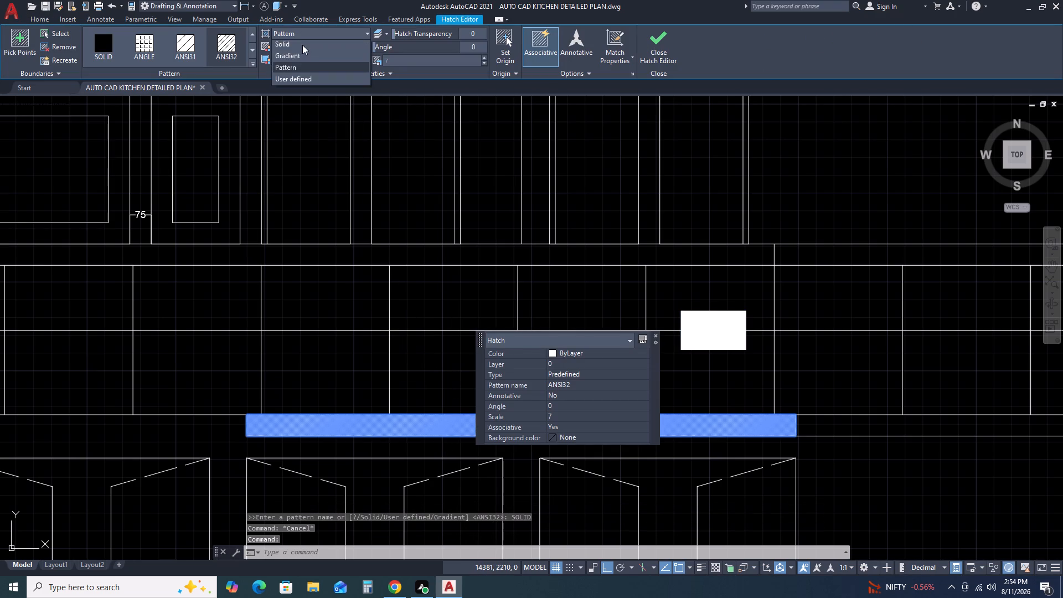
click(308, 47)
key(Escape)
scroll(731, 323, up, 1)
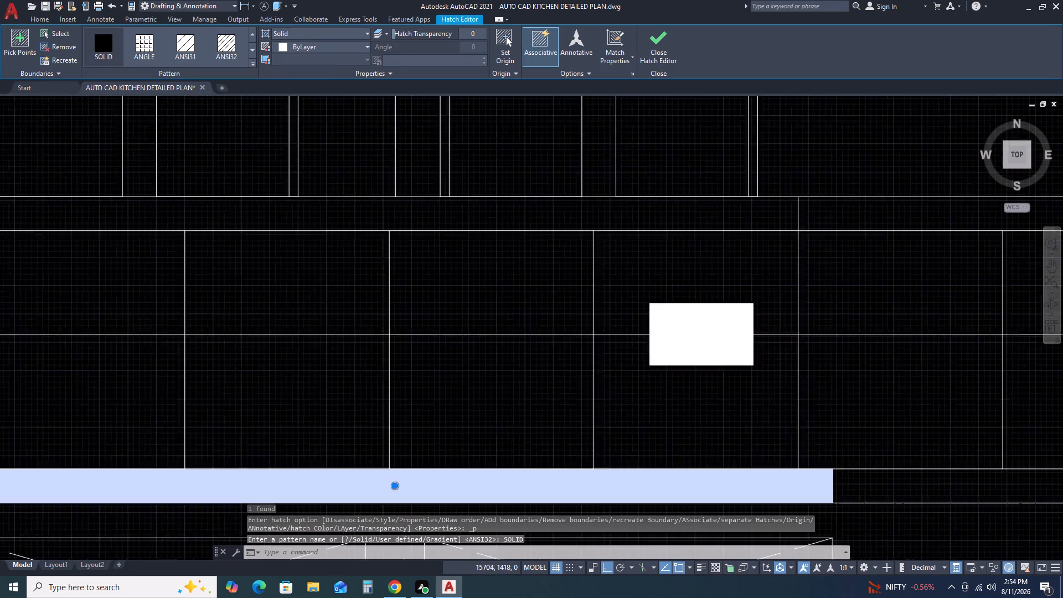
Copy the solid-filled rectangle with its outline about 980 units to the left along the tiled band's middle line.
scroll(731, 323, up, 5)
scroll(688, 329, down, 9)
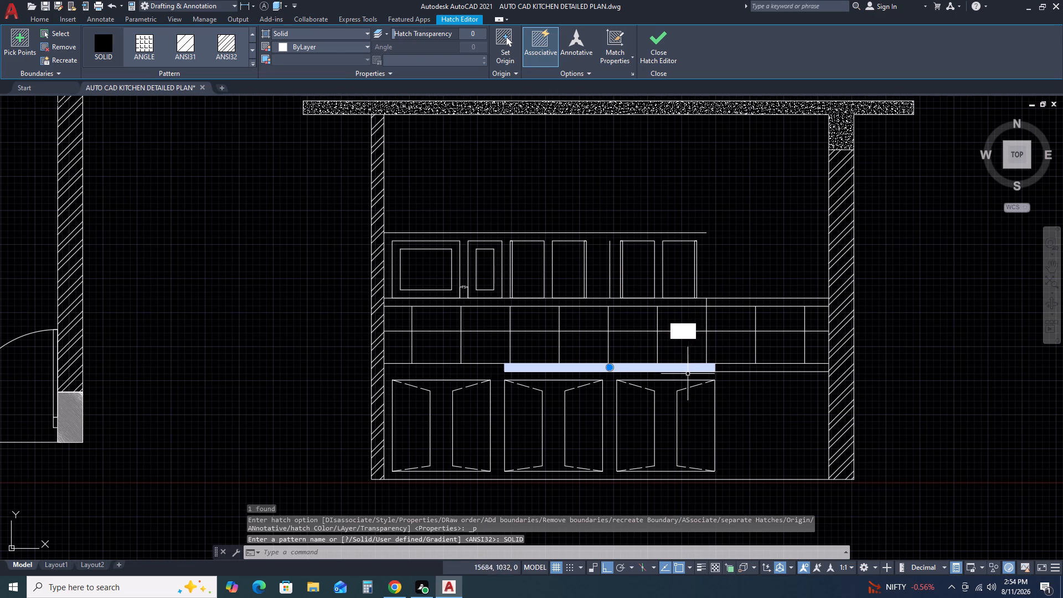
key(Escape)
scroll(693, 343, up, 2)
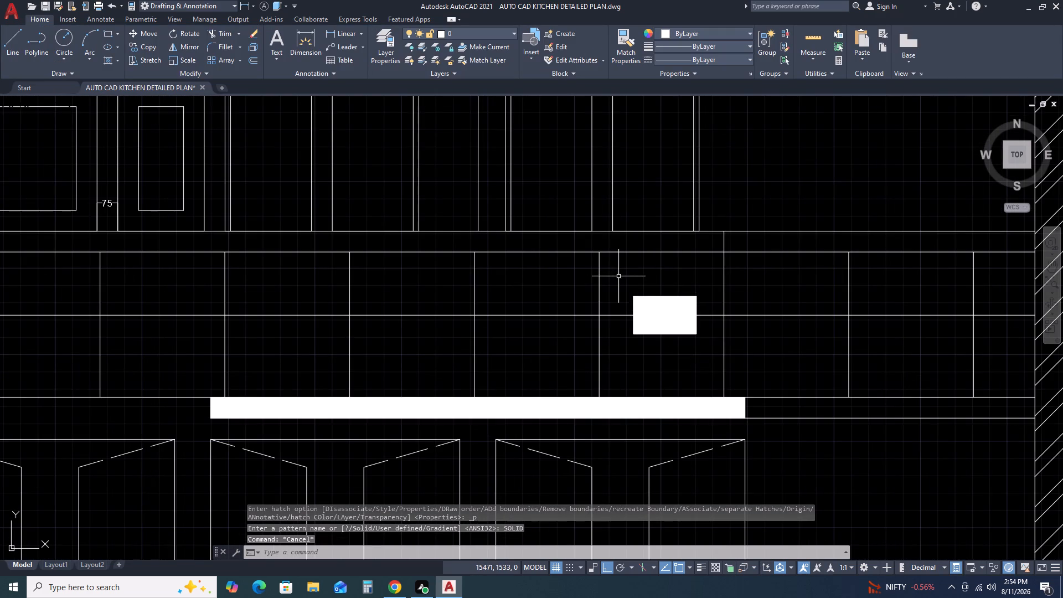
click(619, 276)
click(705, 352)
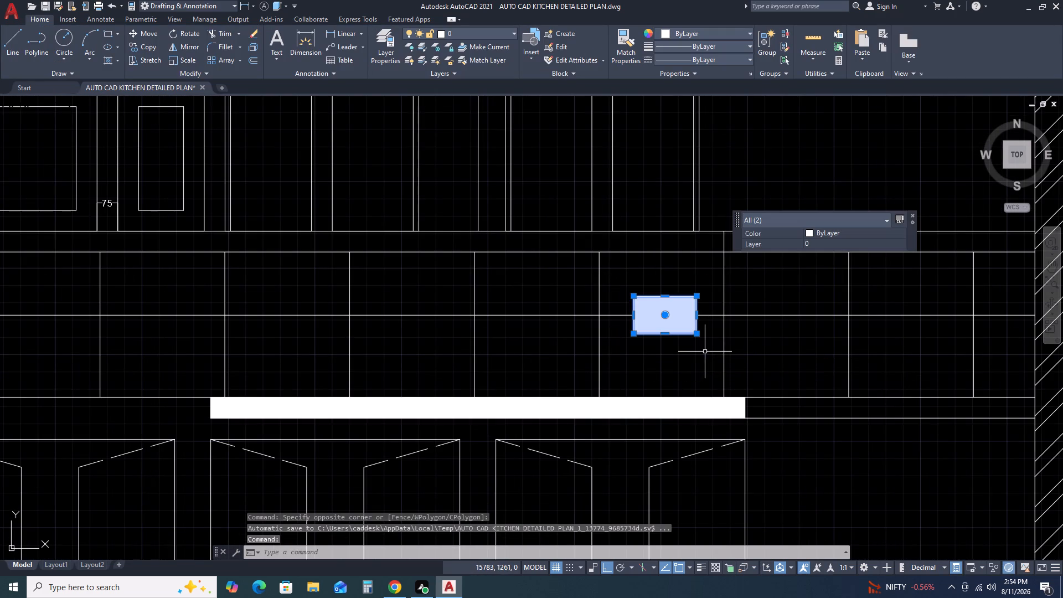
text(CO)
key(space)
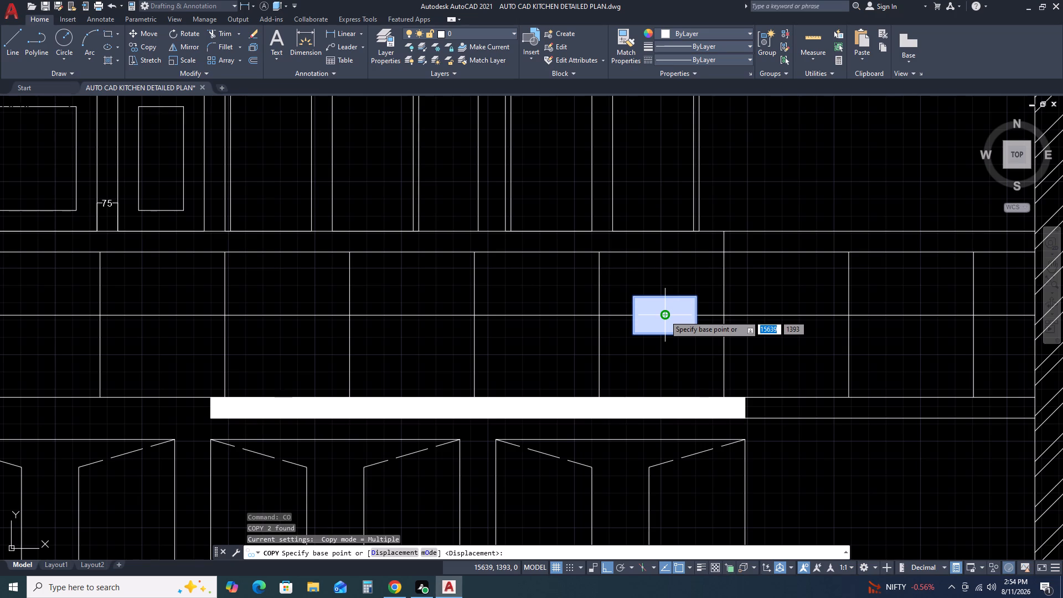
click(664, 315)
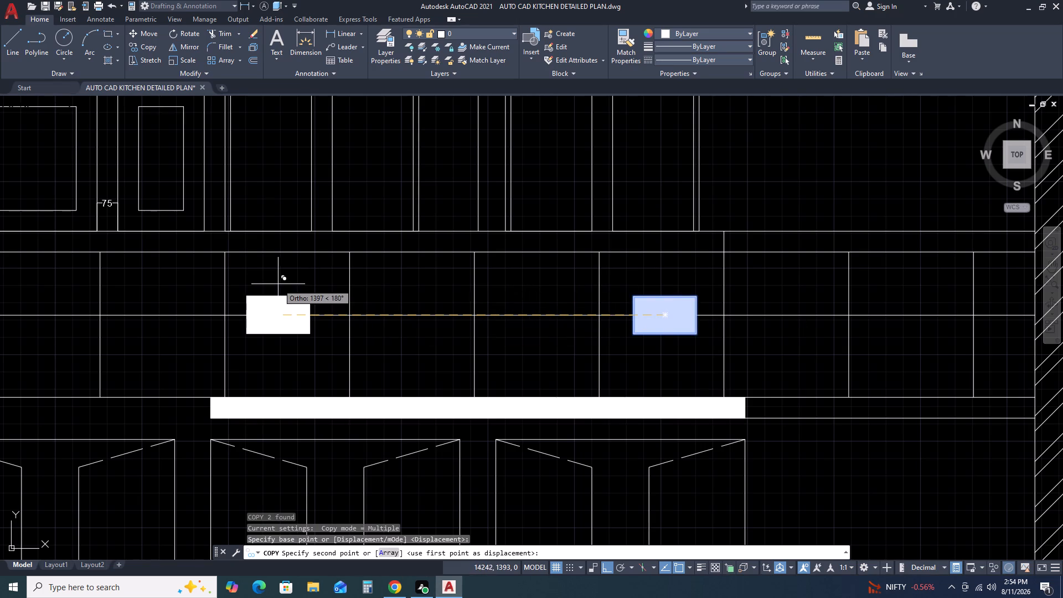
key(F8)
scroll(281, 280, down, 1)
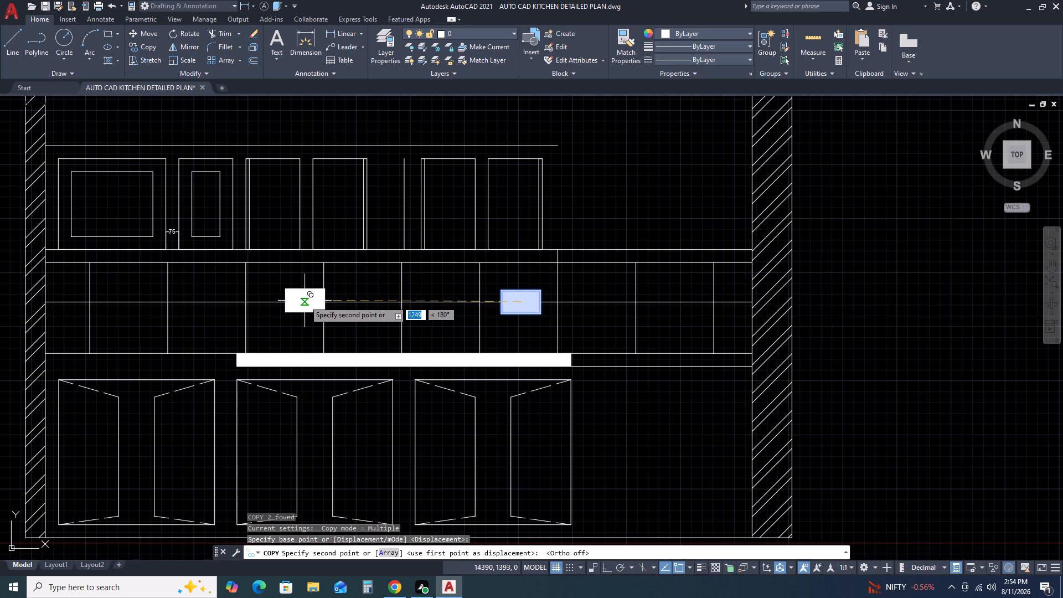
middle_drag(308, 301, 811, 377)
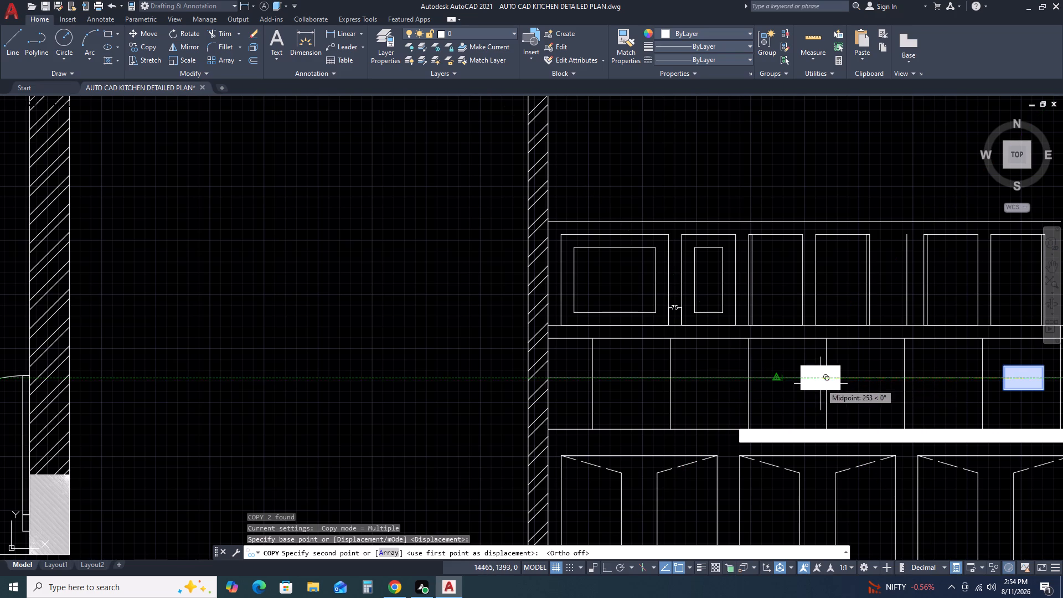
click(854, 380)
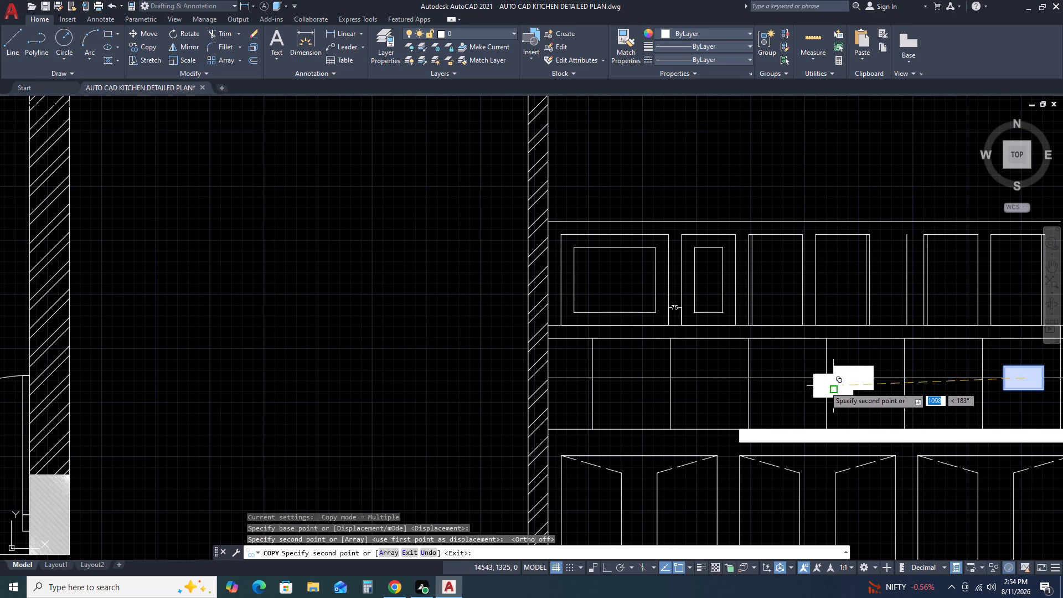
key(Escape)
Move the copied filled rectangle about 50 units right and slightly down within its tile.
middle_drag(755, 378, 680, 354)
scroll(797, 366, up, 2)
click(808, 369)
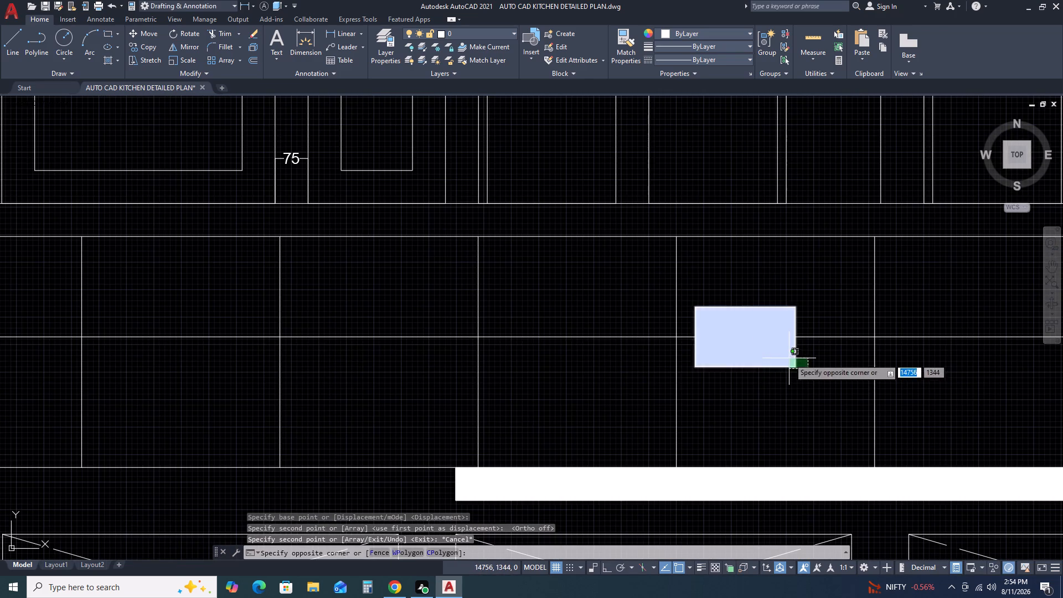
click(789, 358)
text(M)
key(space)
click(827, 354)
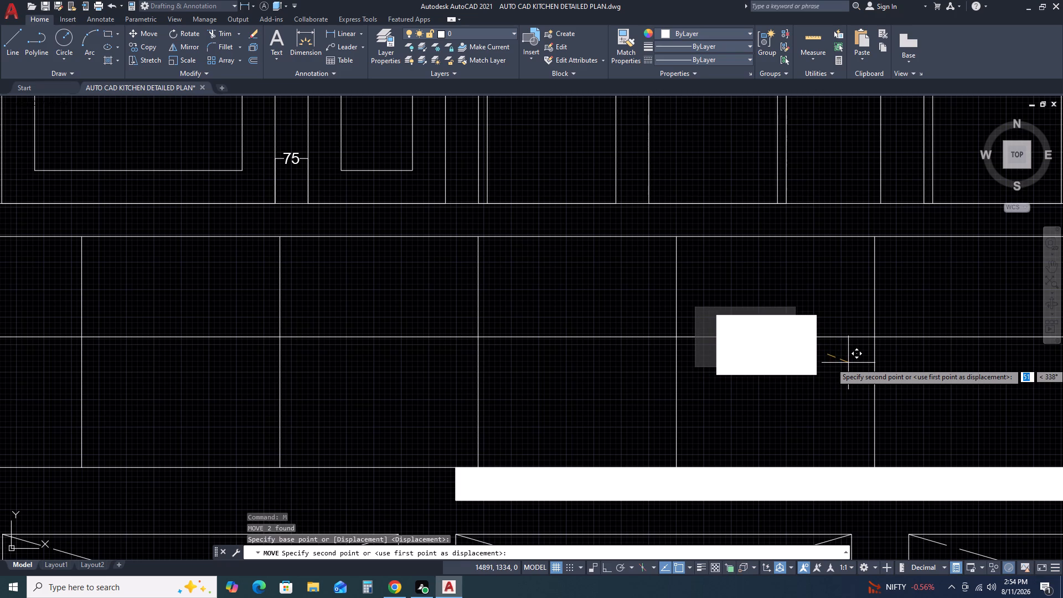
click(848, 363)
key(Escape)
scroll(739, 344, down, 1)
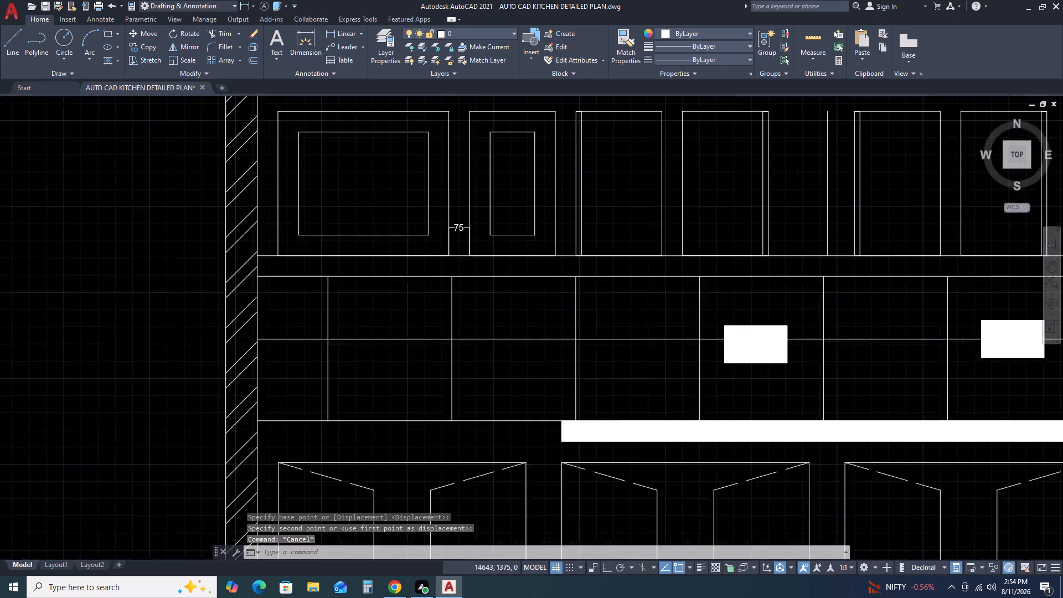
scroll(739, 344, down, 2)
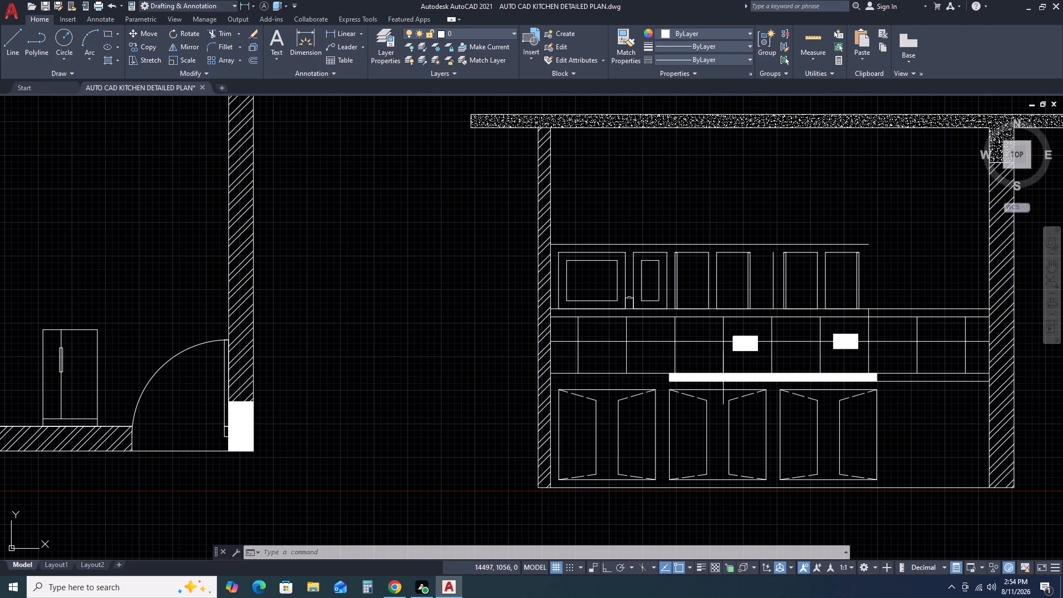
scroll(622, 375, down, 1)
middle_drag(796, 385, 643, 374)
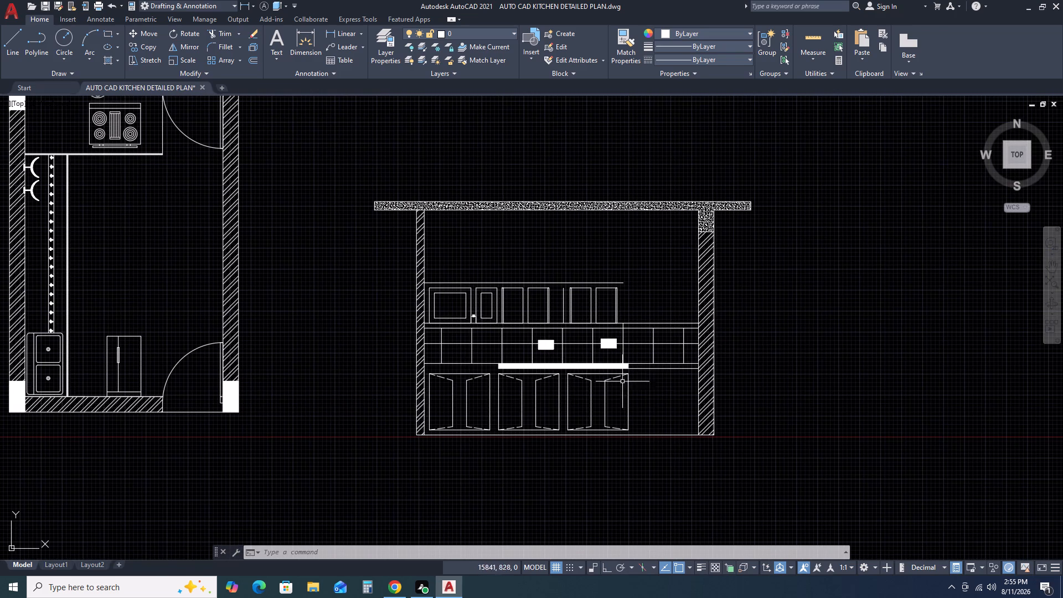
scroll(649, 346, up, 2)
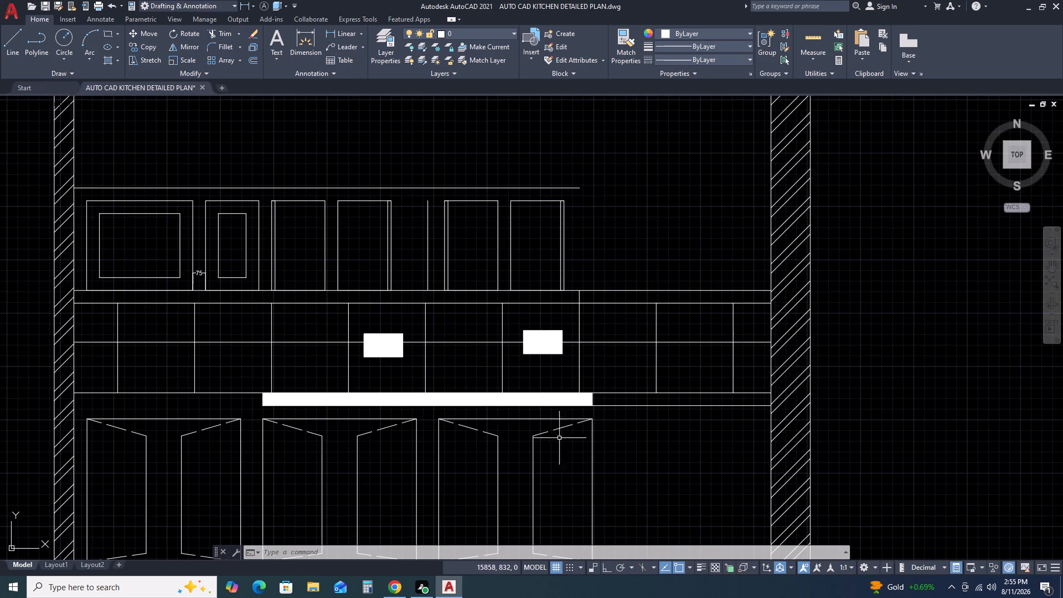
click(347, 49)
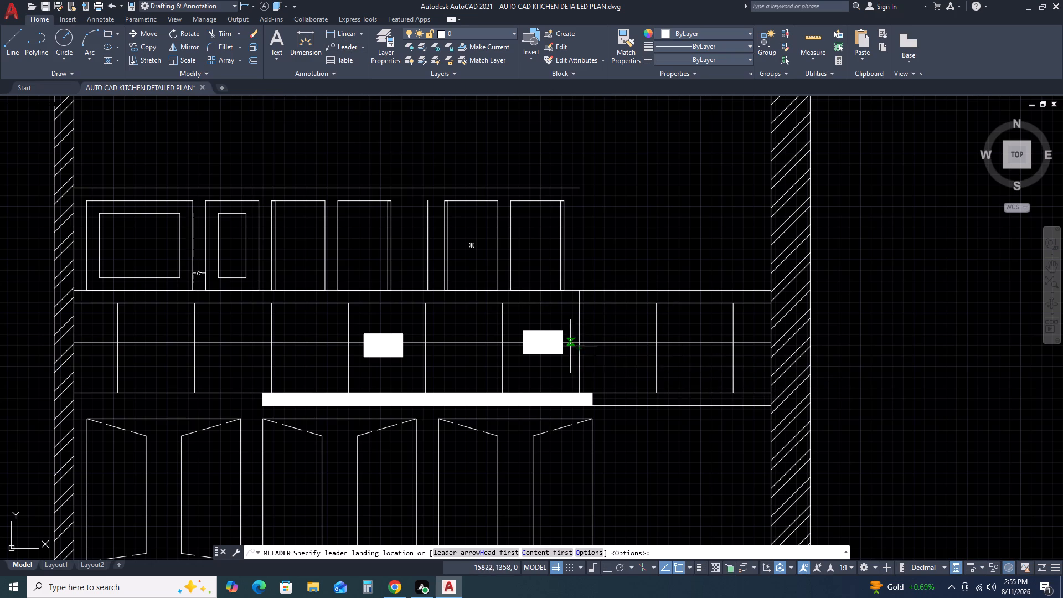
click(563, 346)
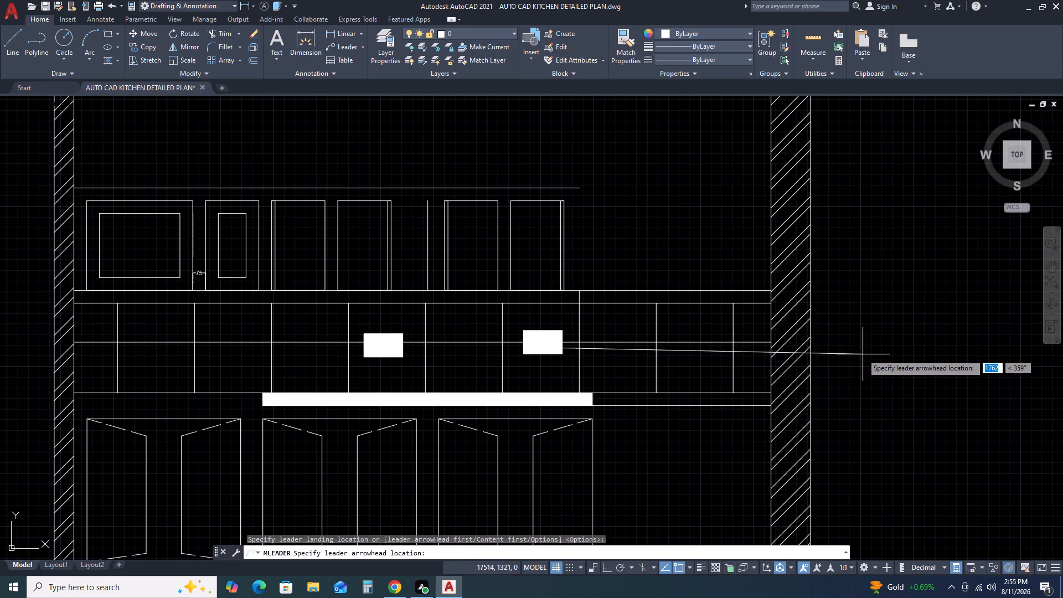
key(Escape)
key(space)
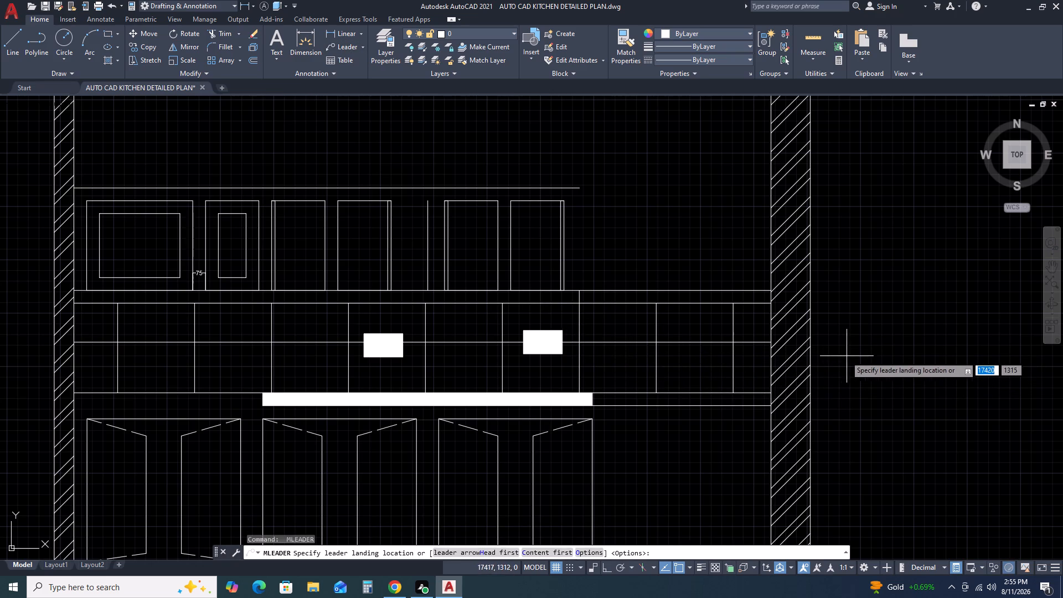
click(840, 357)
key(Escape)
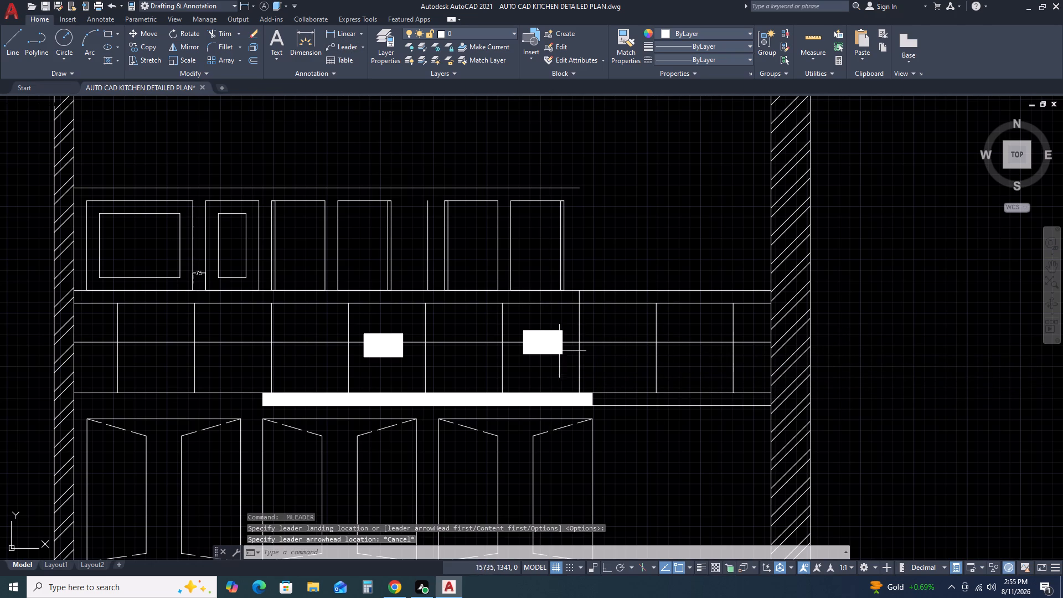
Add a multileader reading TILE outside the right wall, with its arrowhead at the right filled rectangle's side midpoint.
key(space)
click(836, 342)
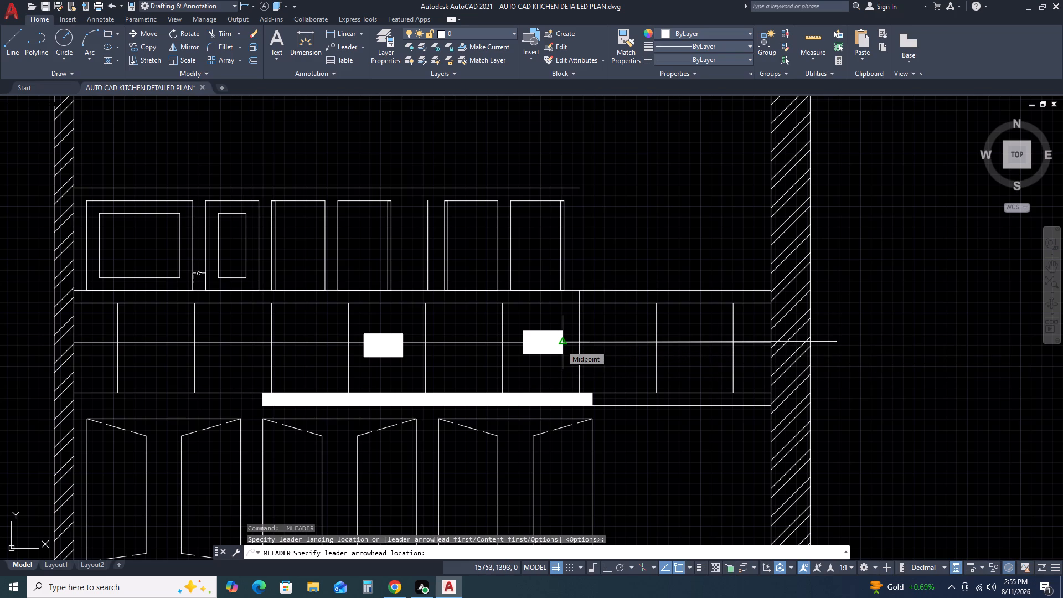
click(561, 345)
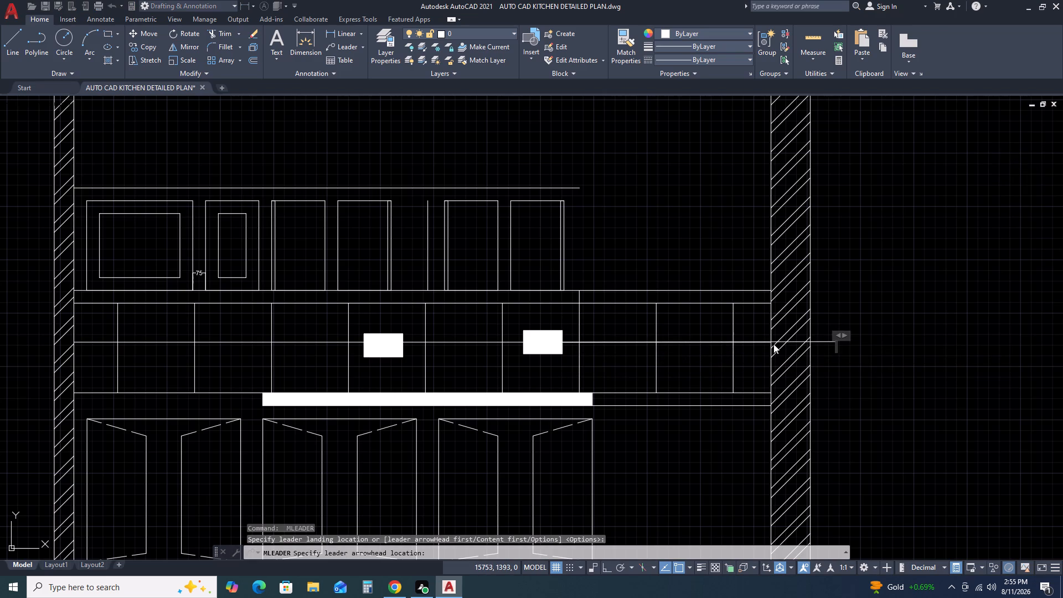
text(TILE)
key(space)
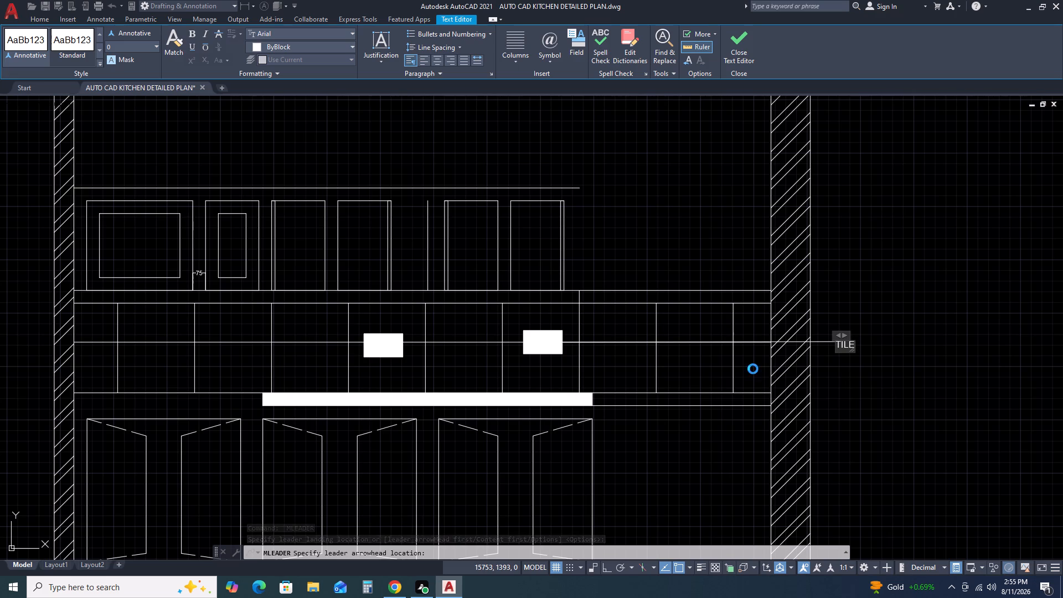
key(Escape)
click(553, 294)
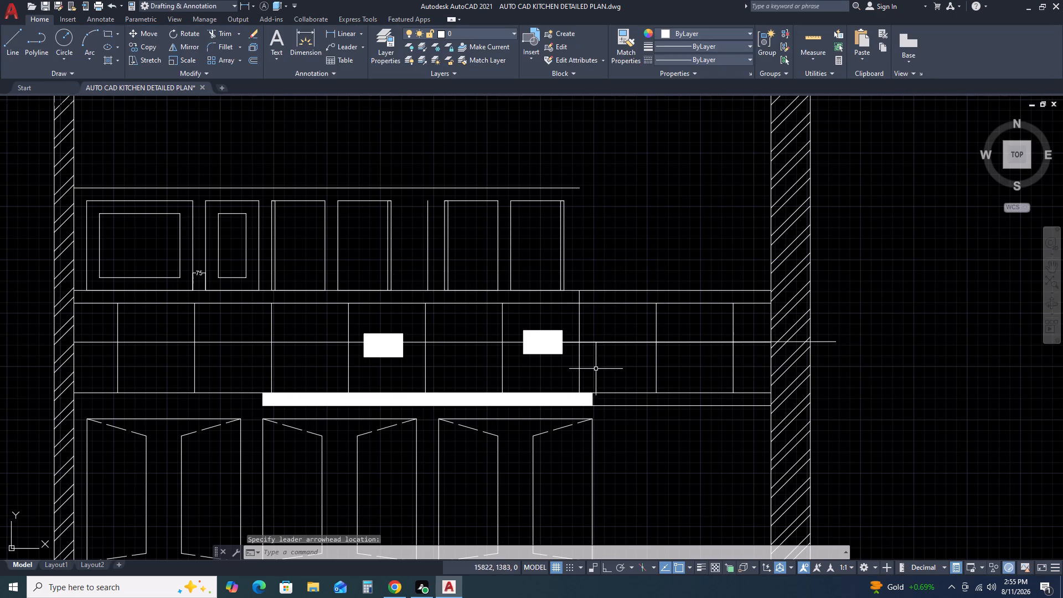
Set the TILE multileader's text height to 200.
click(820, 340)
click(814, 353)
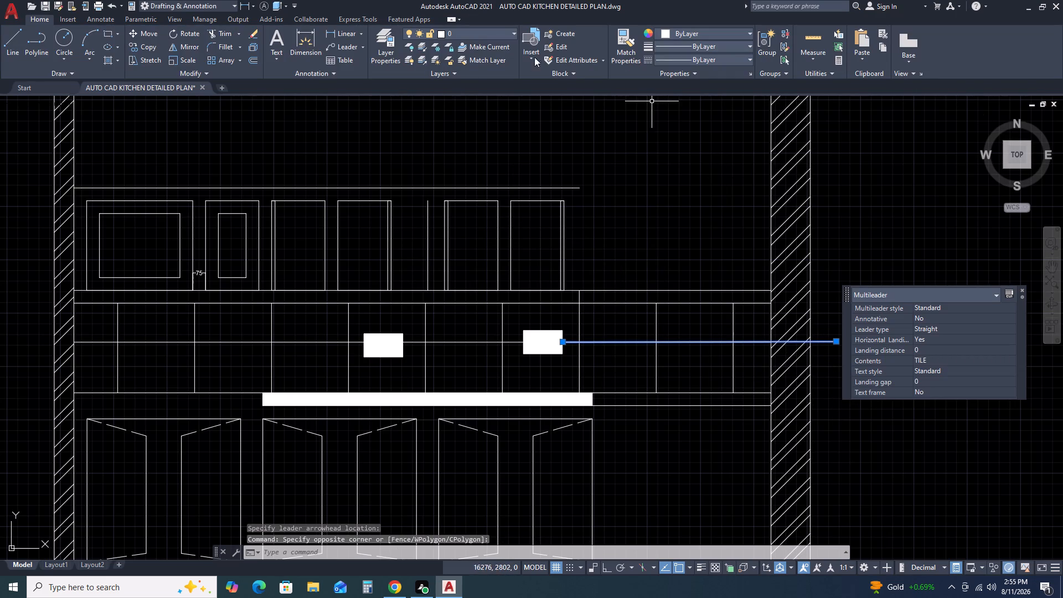
click(751, 75)
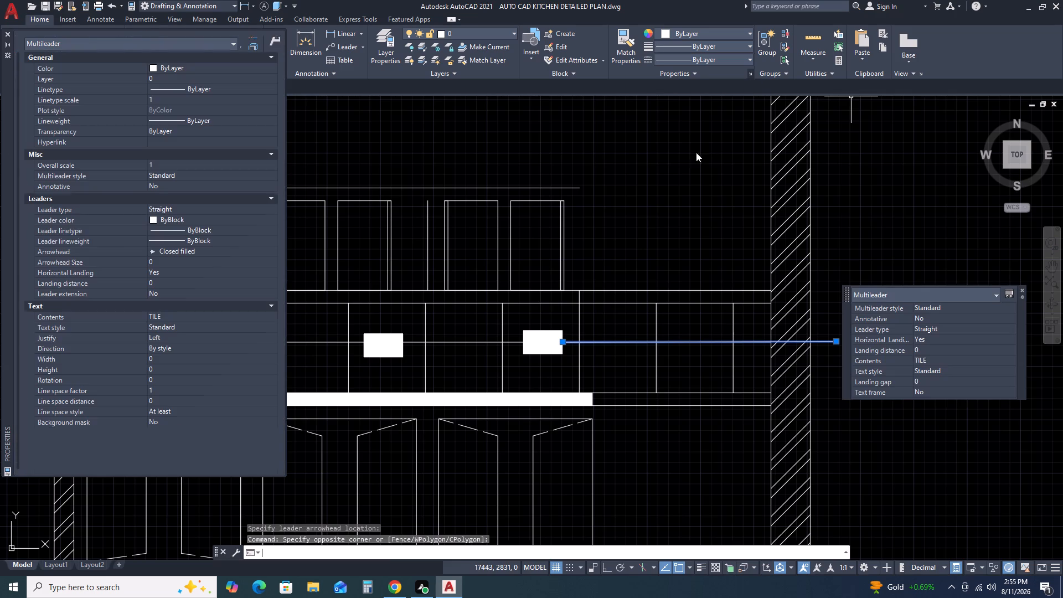
scroll(174, 282, down, 5)
scroll(185, 390, down, 6)
scroll(149, 249, up, 5)
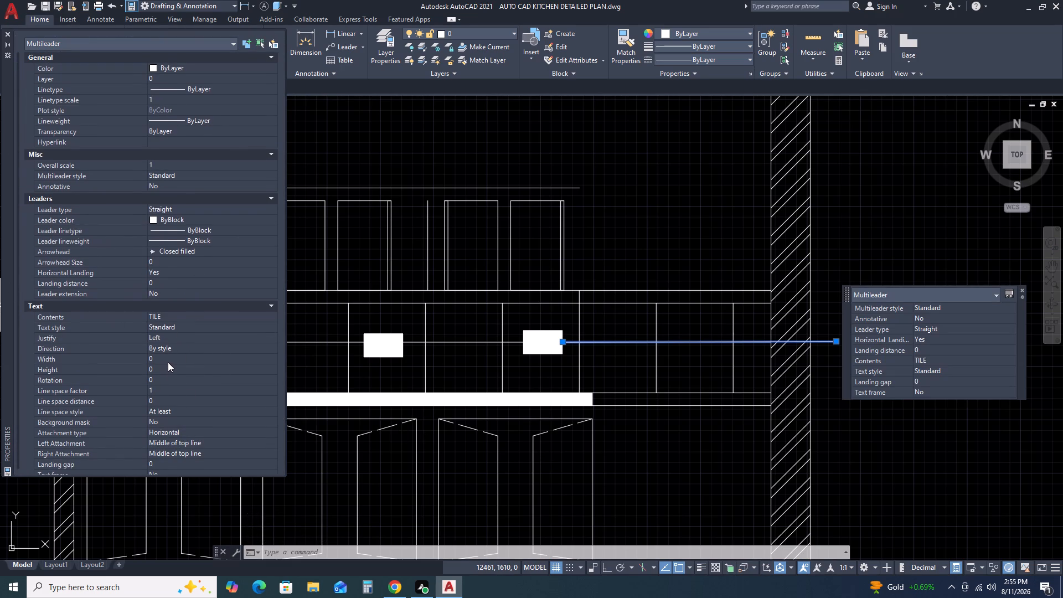
click(166, 369)
key(2)
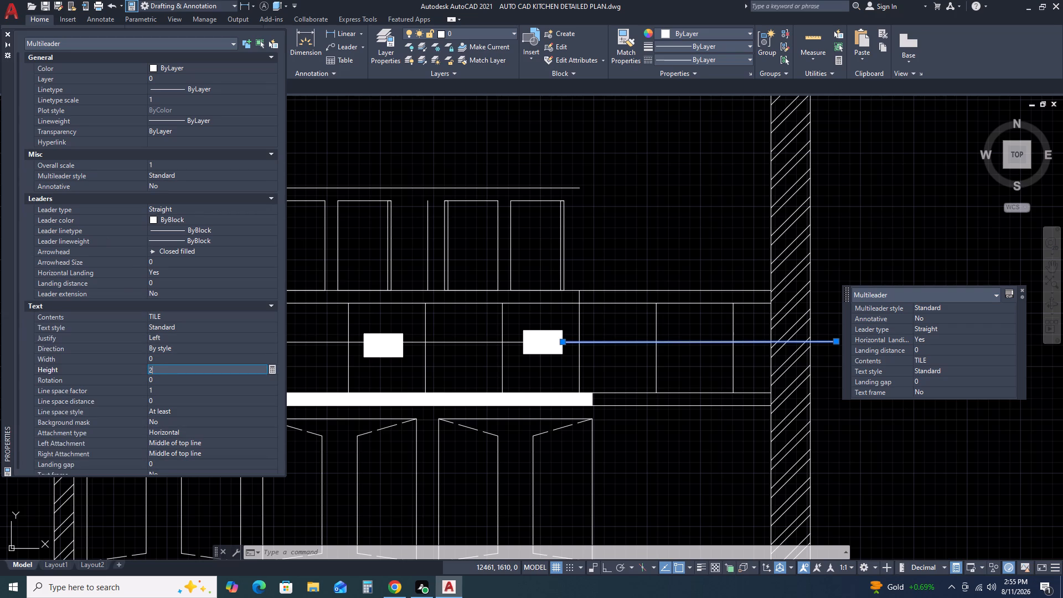
key(0)
key(0)
key(Return)
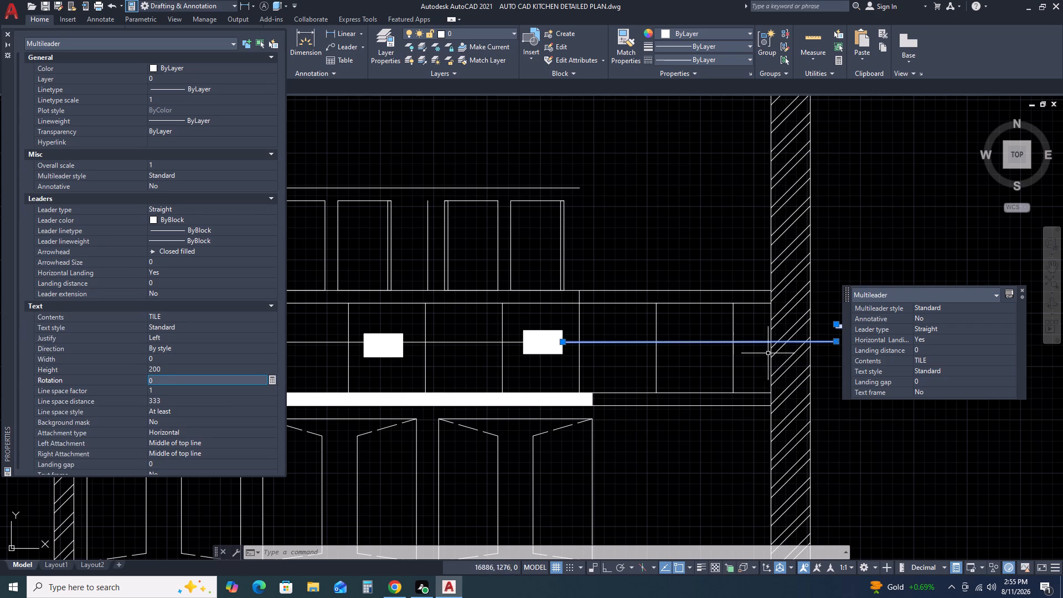
Set the TILE multileader's arrowhead size to 100 and close its properties.
scroll(811, 329, up, 2)
middle_drag(931, 462, 612, 413)
middle_drag(513, 388, 455, 370)
middle_drag(432, 364, 413, 359)
scroll(454, 364, down, 2)
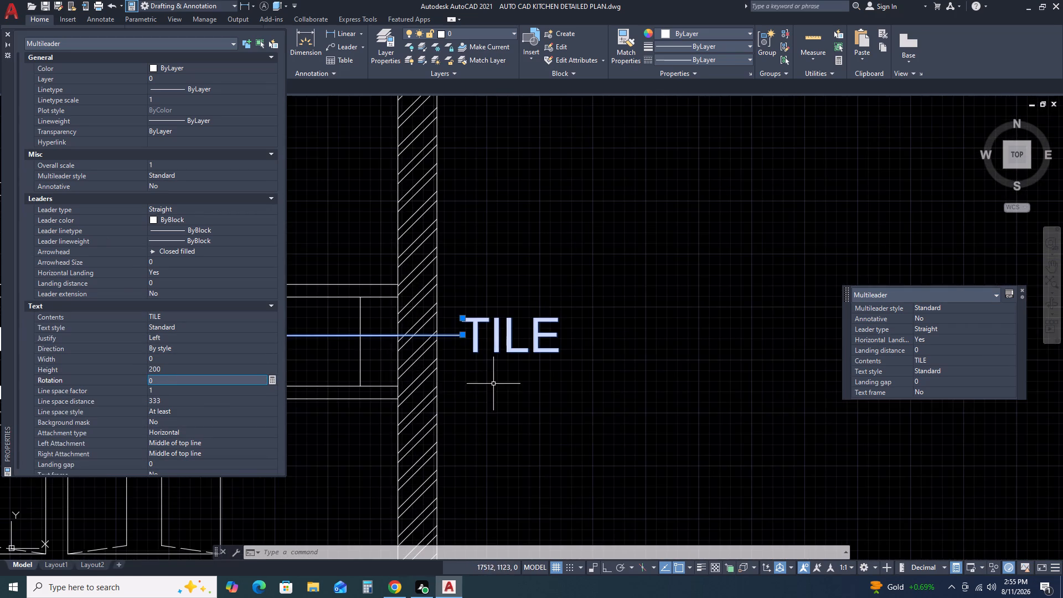
middle_drag(419, 384, 682, 383)
middle_click(682, 383)
middle_click(682, 383)
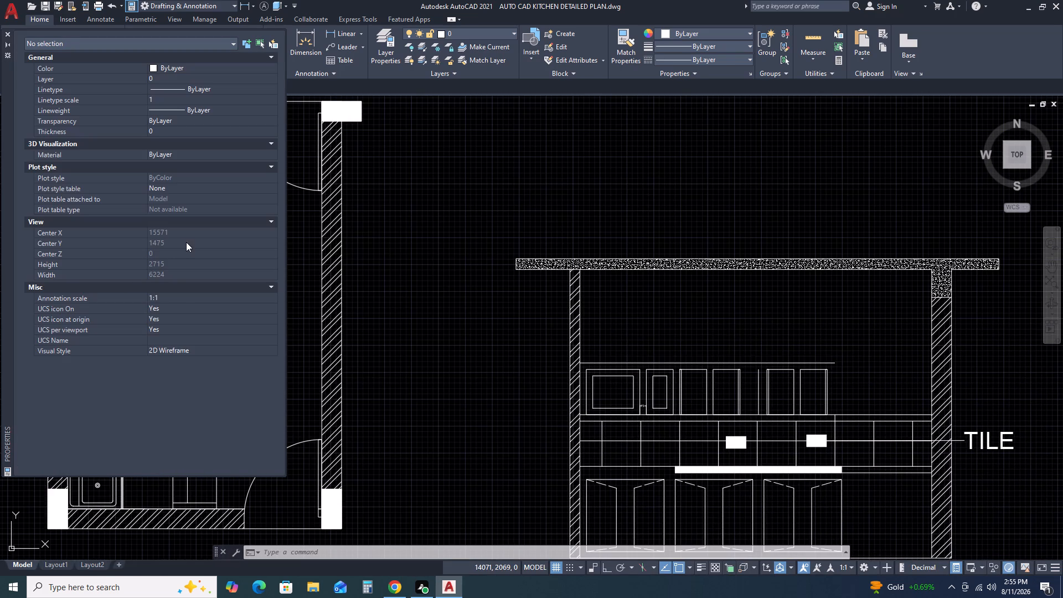
scroll(93, 293, down, 1)
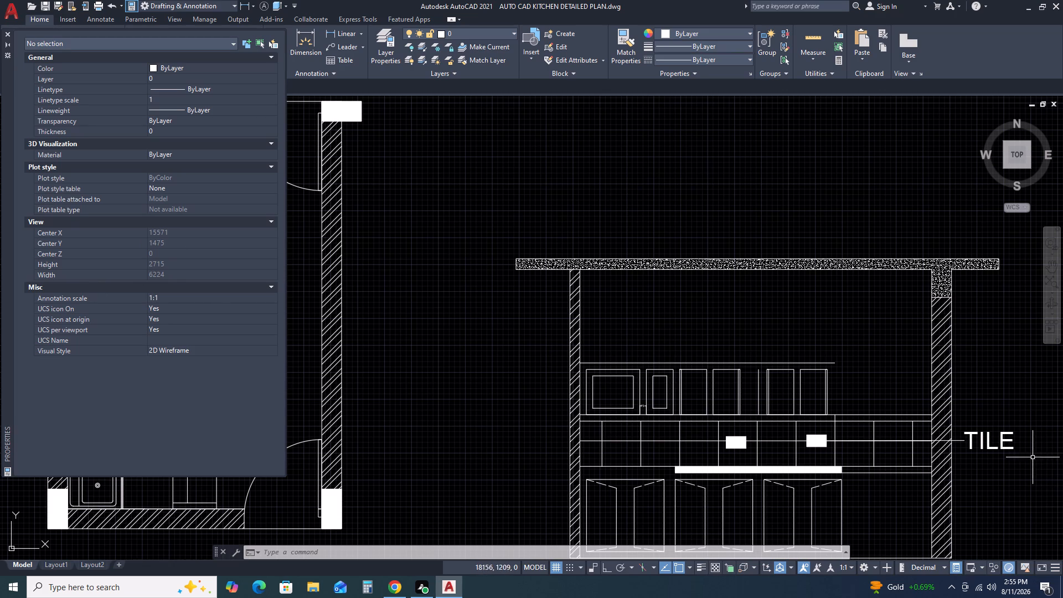
click(1033, 457)
click(1002, 427)
scroll(167, 329, down, 6)
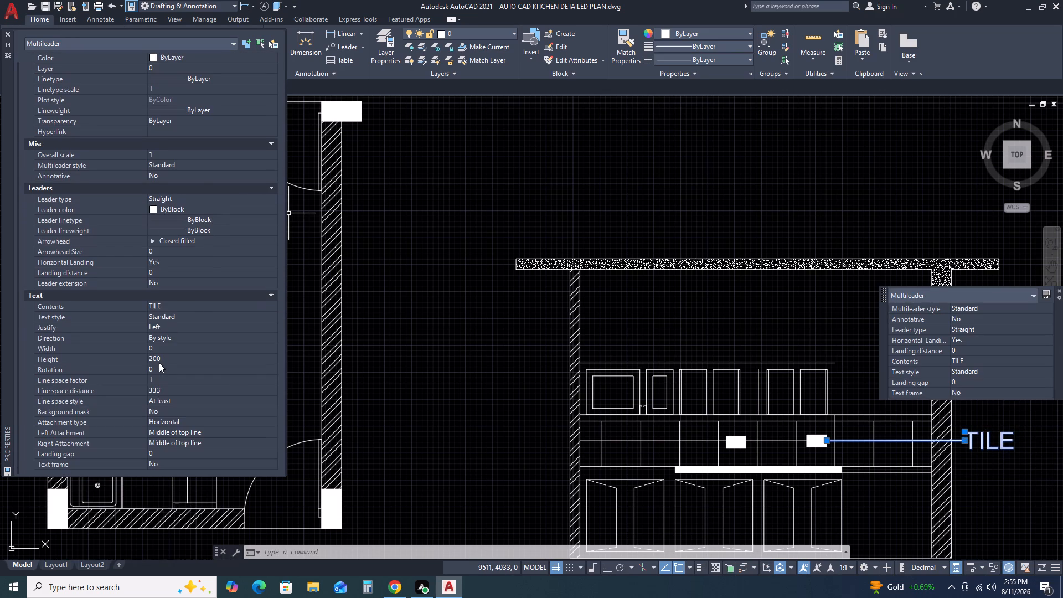
scroll(159, 386, down, 10)
scroll(101, 331, up, 3)
scroll(82, 131, up, 2)
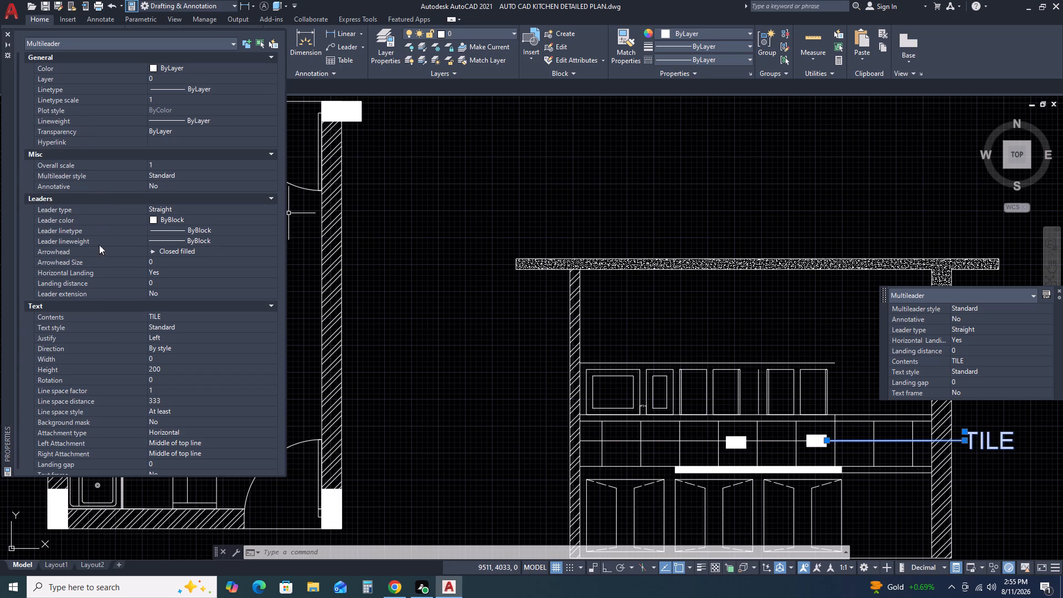
click(162, 258)
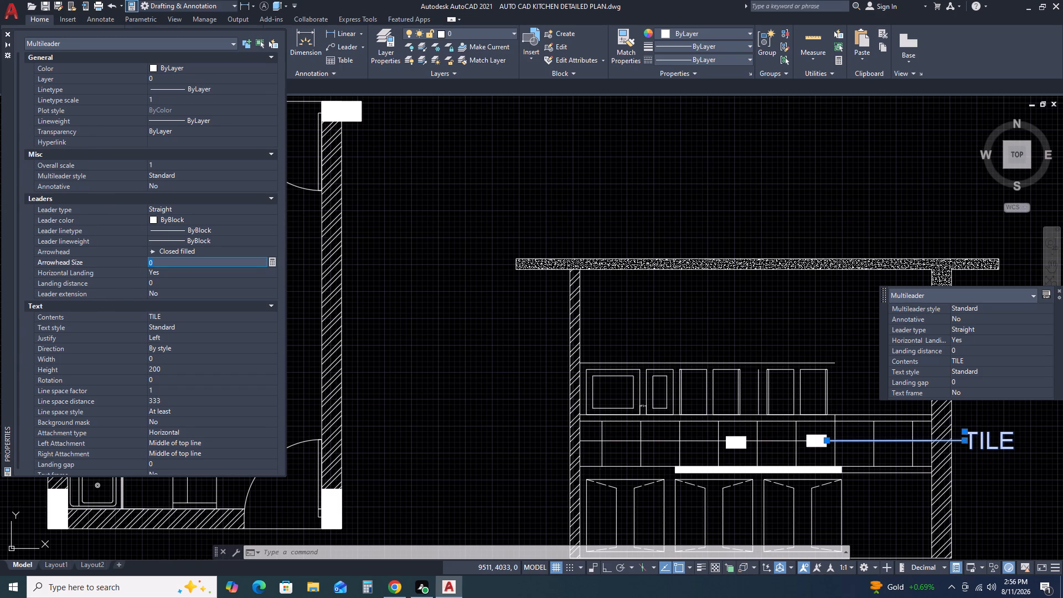
text(100)
key(Return)
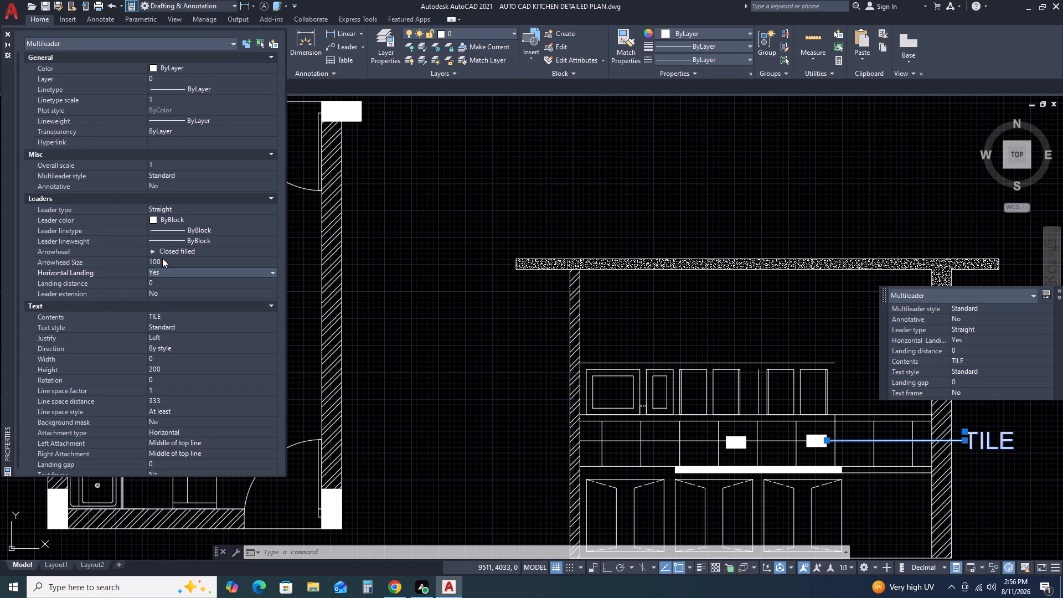
click(6, 38)
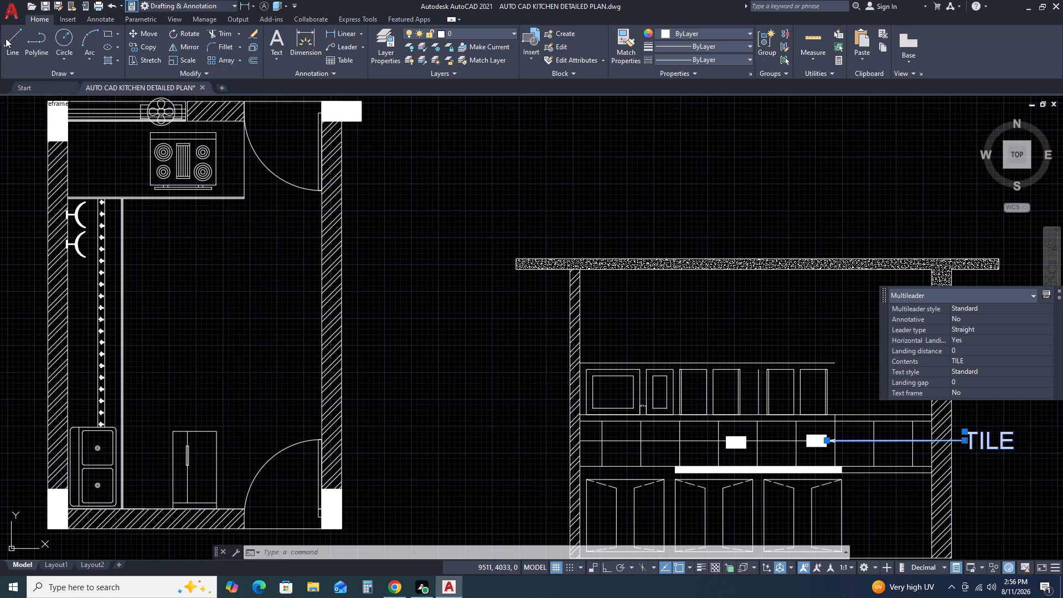
key(Escape)
Copy the TILE multileader from its arrowhead tip to the upper part of the second vertical tile joint right of the right filled rectangle.
scroll(497, 334, down, 1)
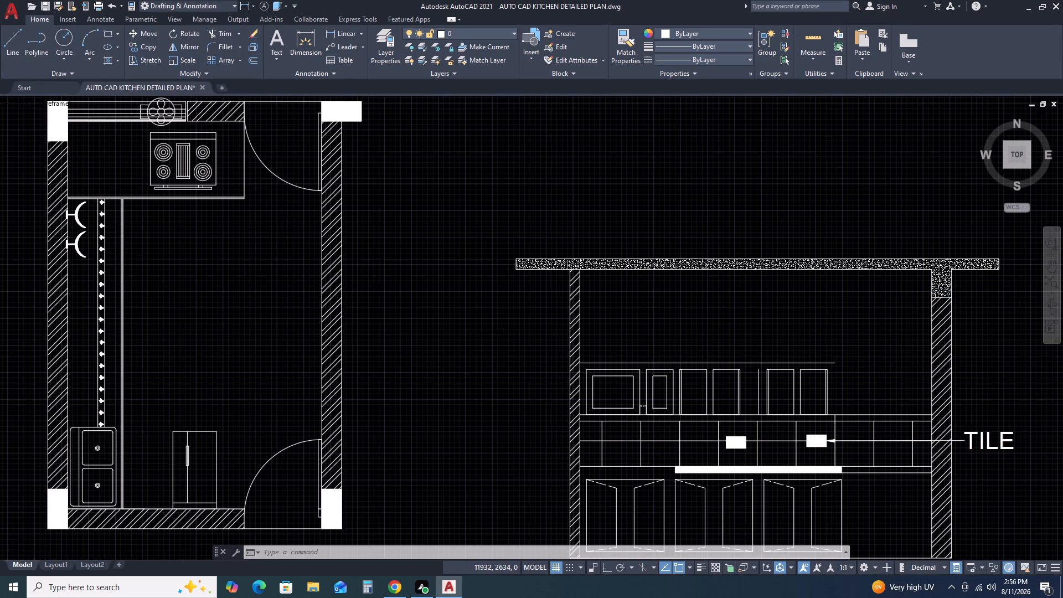
scroll(497, 334, down, 1)
scroll(678, 385, up, 3)
click(710, 382)
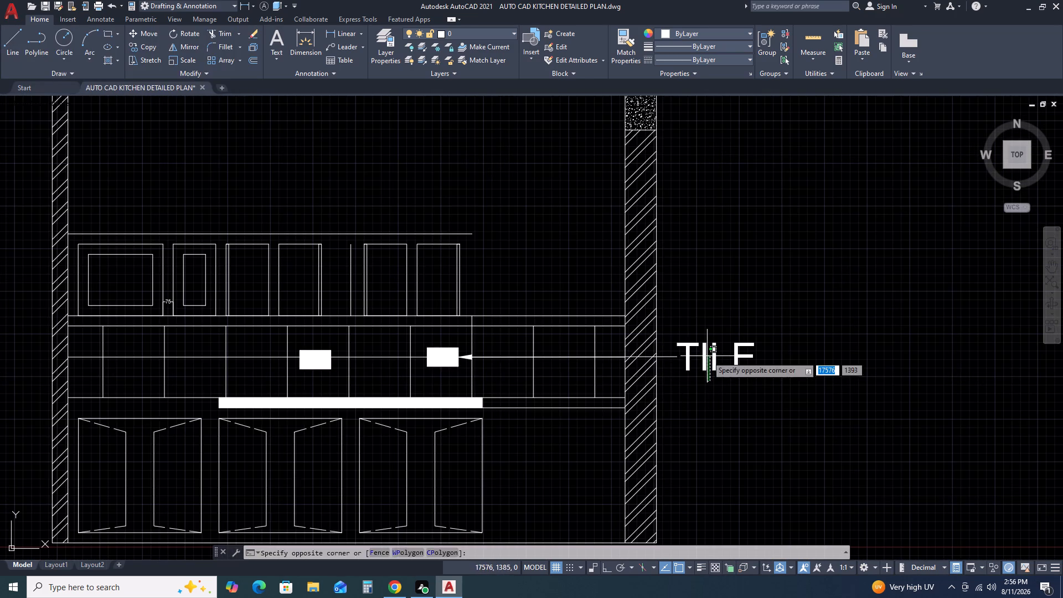
click(707, 356)
click(698, 348)
click(690, 330)
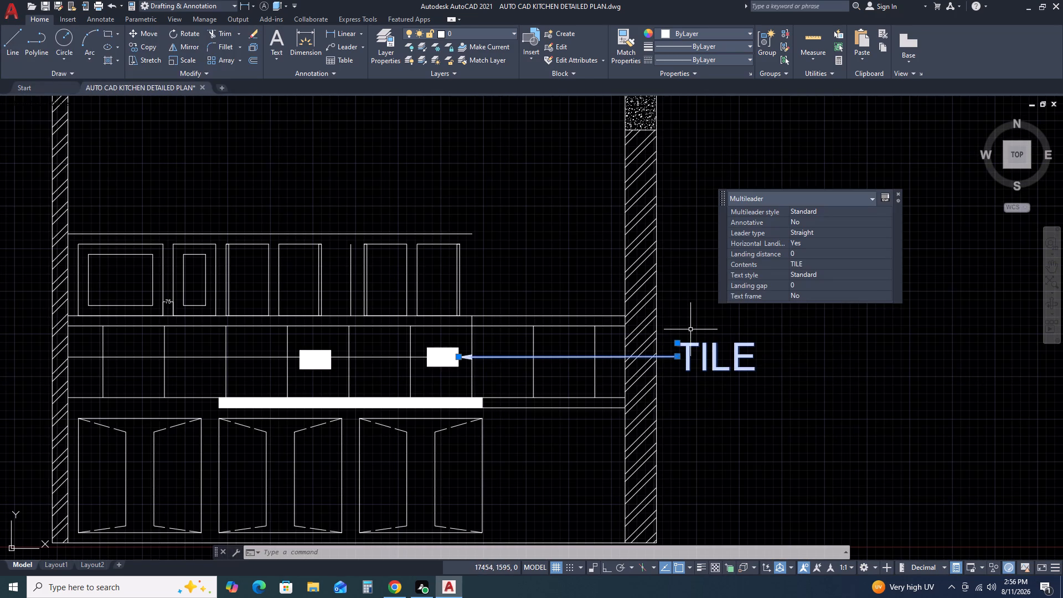
key(c)
text(O)
key(space)
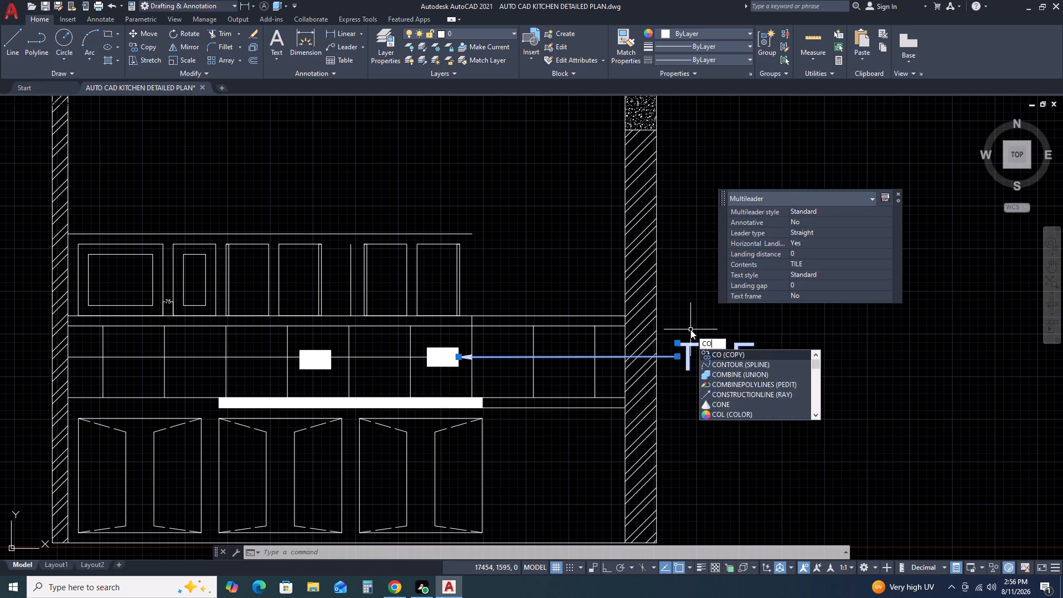
click(458, 357)
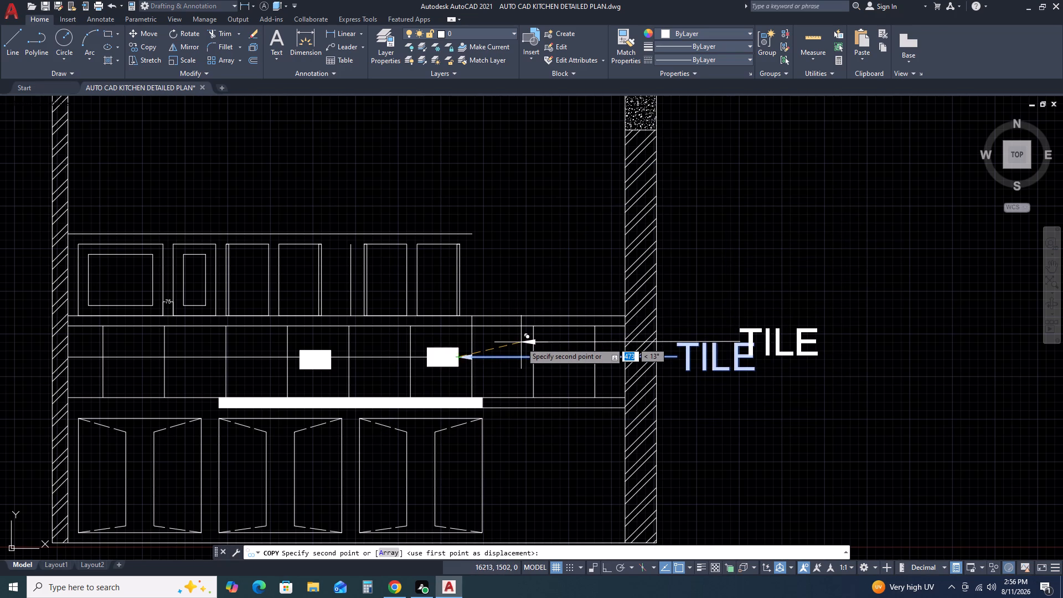
scroll(521, 342, up, 2)
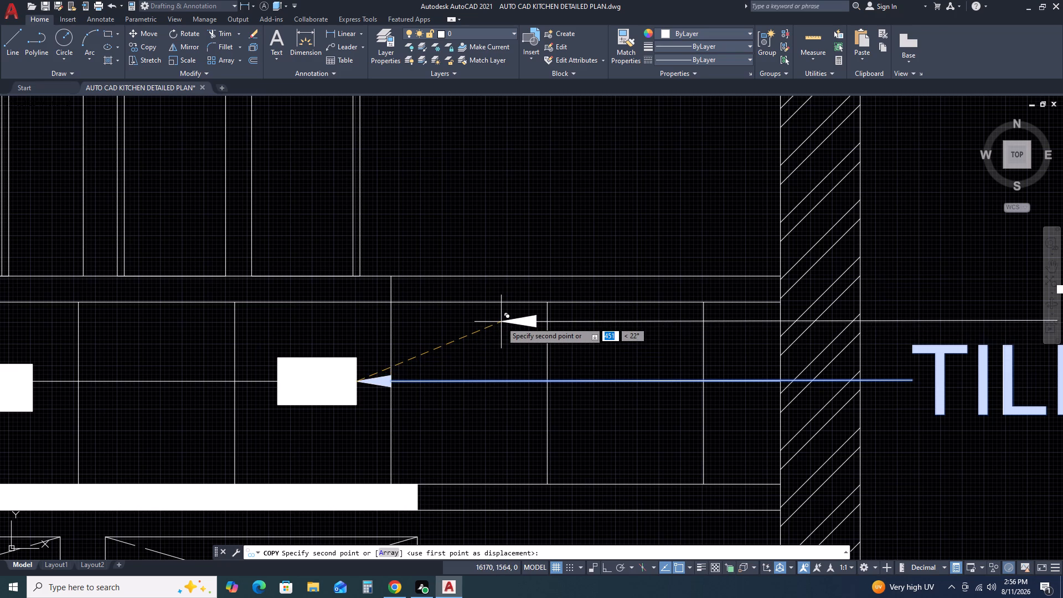
click(548, 317)
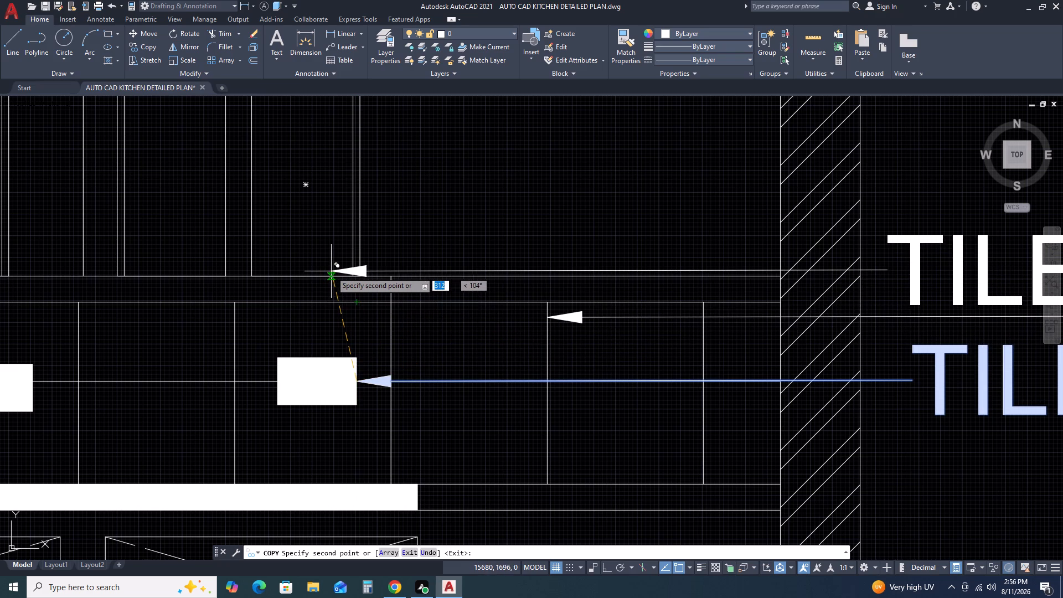
key(Escape)
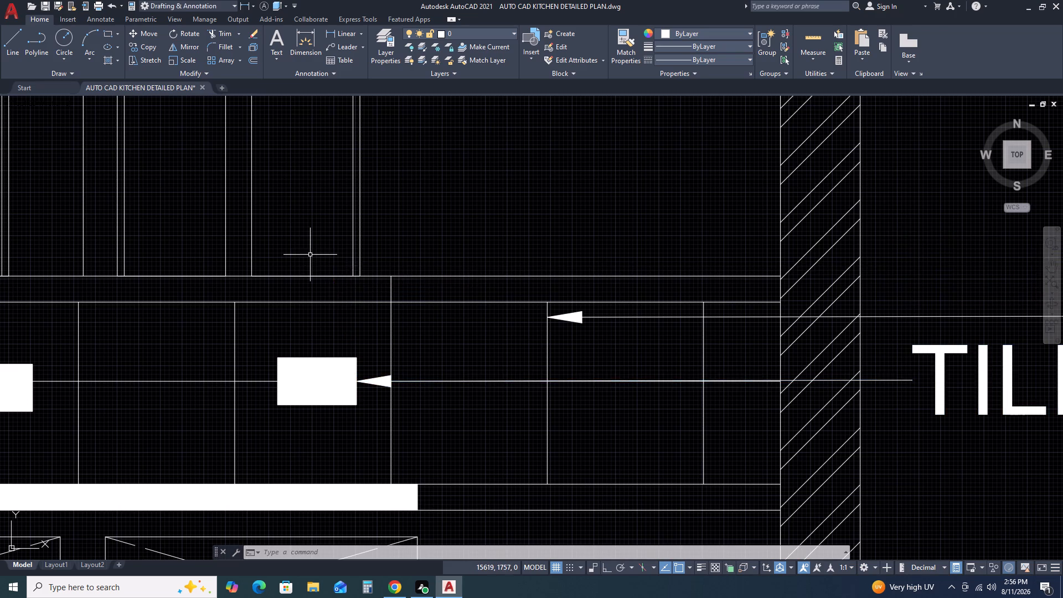
Change the text of the multileader pointing at the right filled rectangle to three lines: 15 AMP, POWER POINT, FOR MIXER.
scroll(310, 255, down, 3)
scroll(464, 294, up, 3)
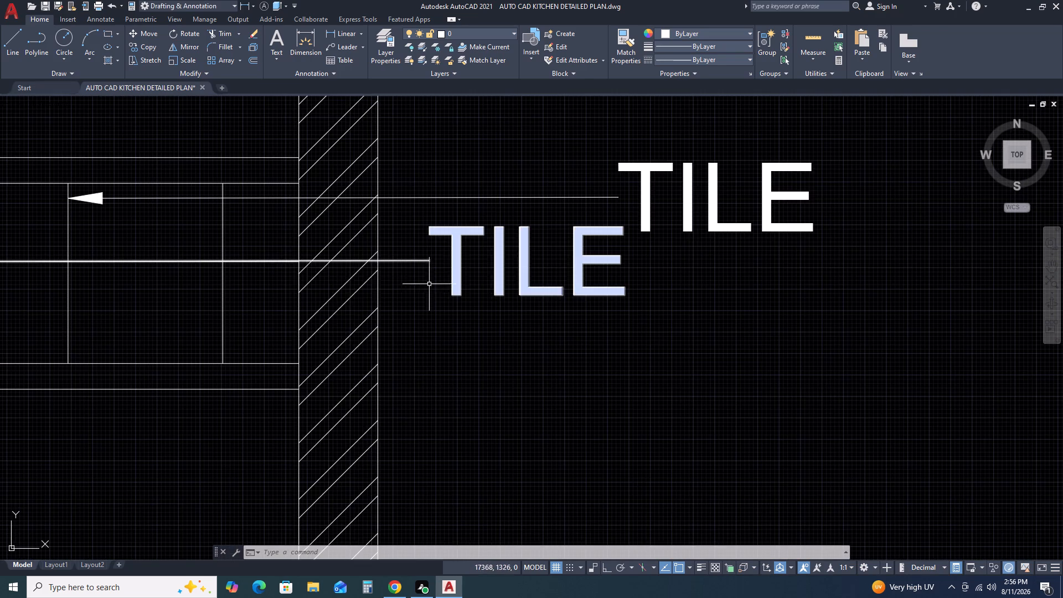
double_click(460, 282)
double_click(458, 279)
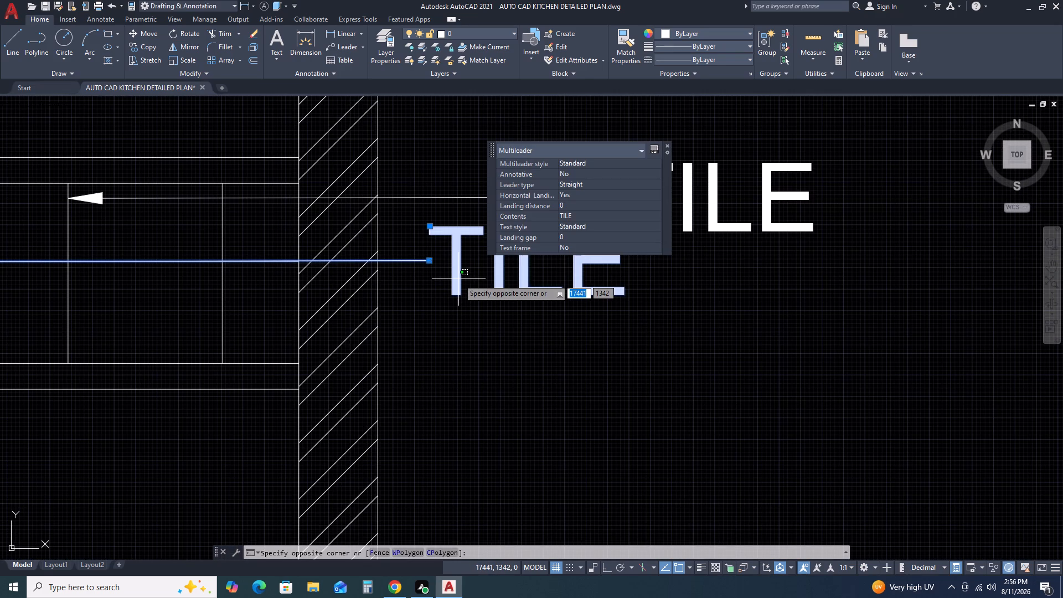
scroll(492, 286, down, 3)
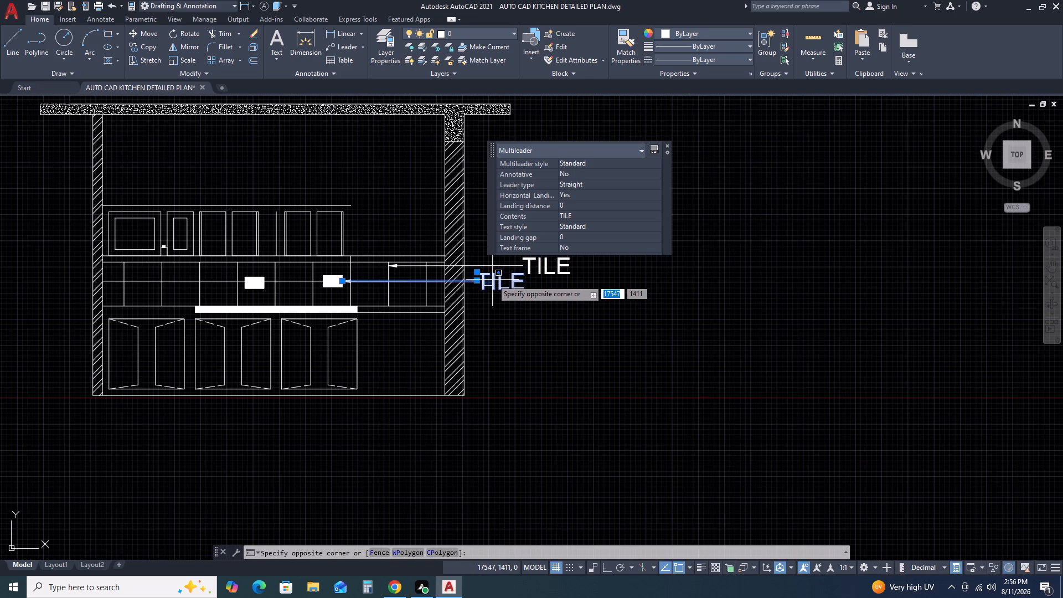
click(496, 285)
key(Escape)
double_click(499, 285)
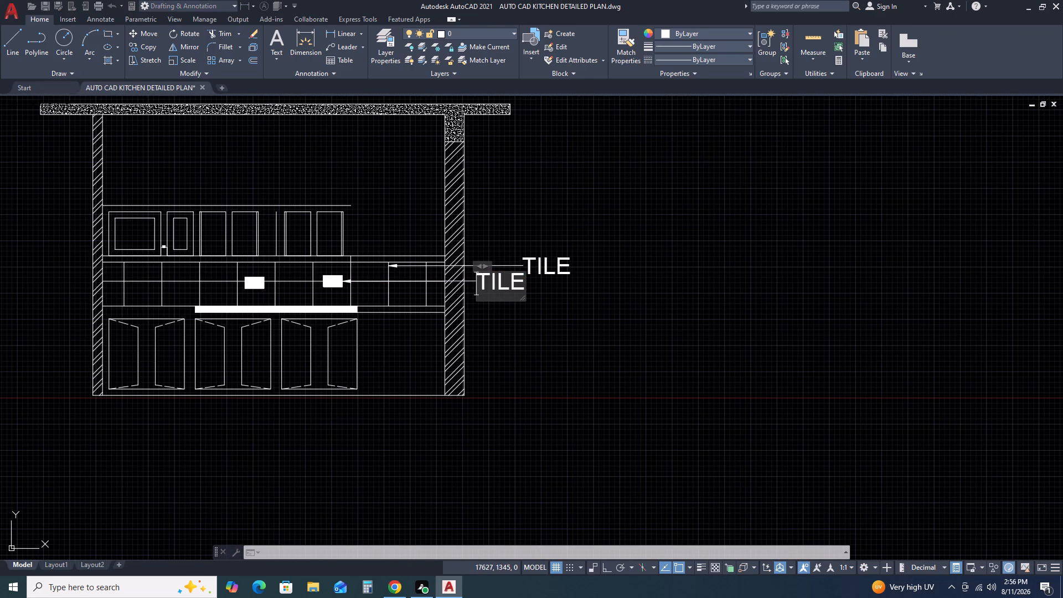
double_click(499, 285)
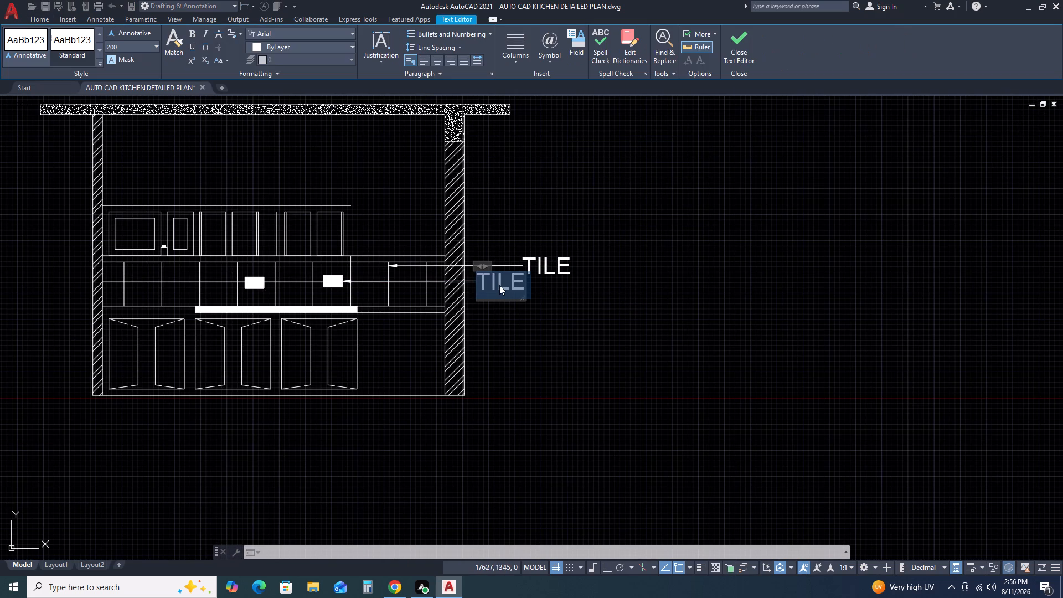
text(15)
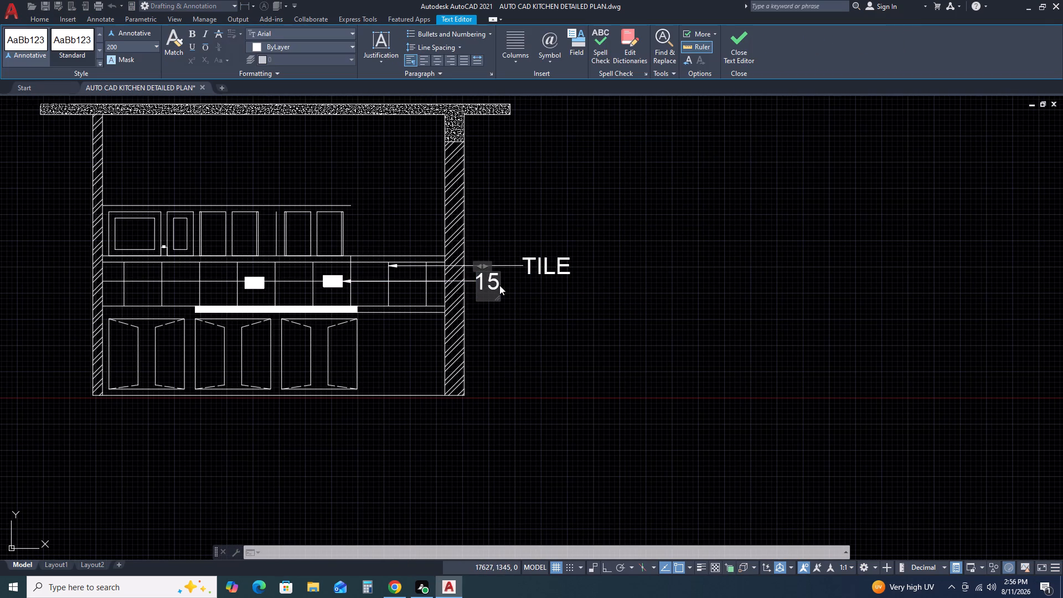
key(space)
text(AMP)
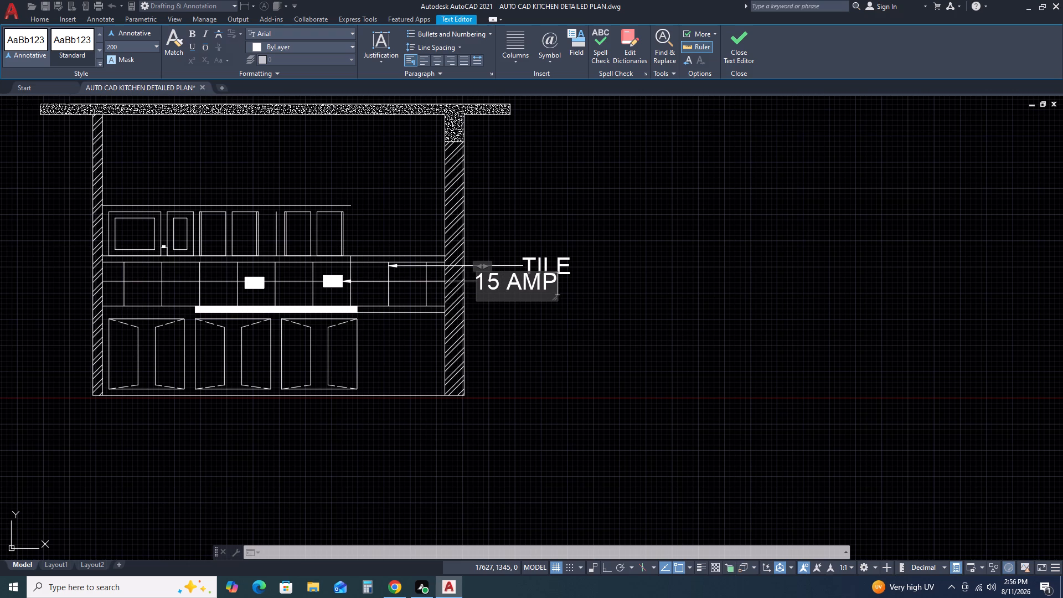
key(Return)
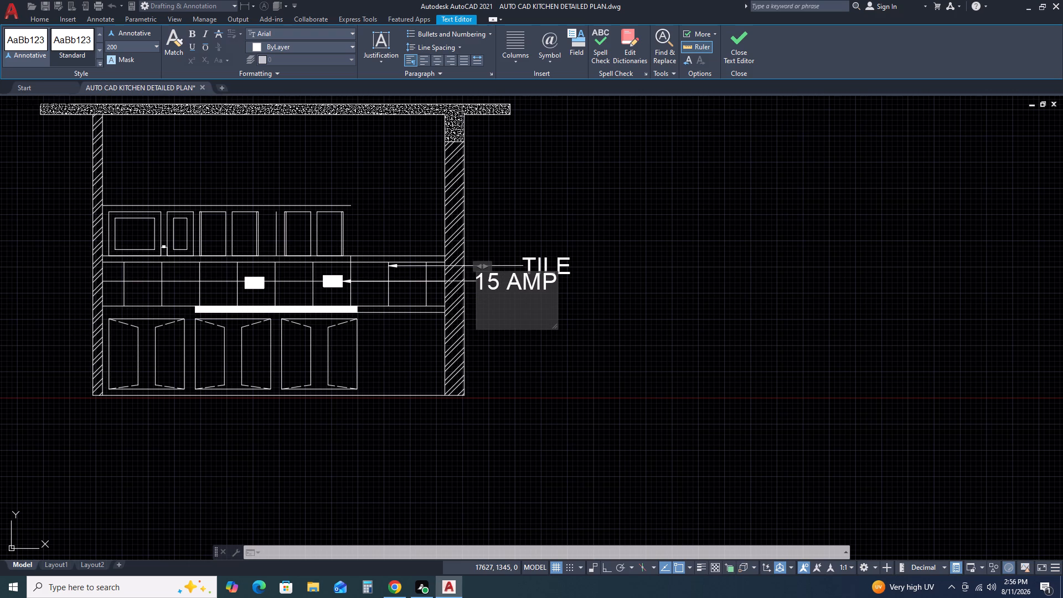
text(POWER PO)
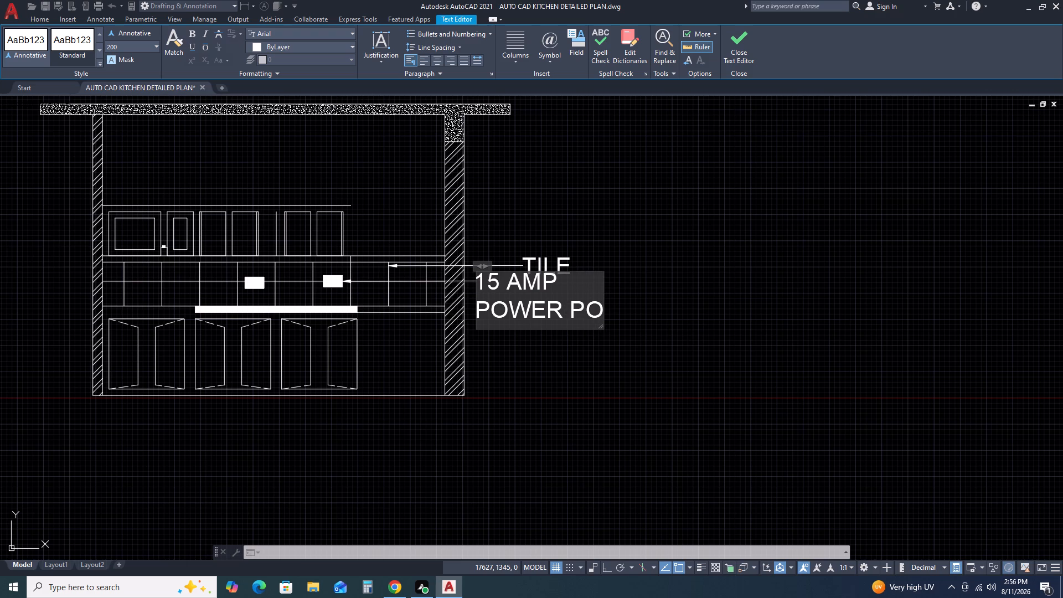
text(INT)
key(space)
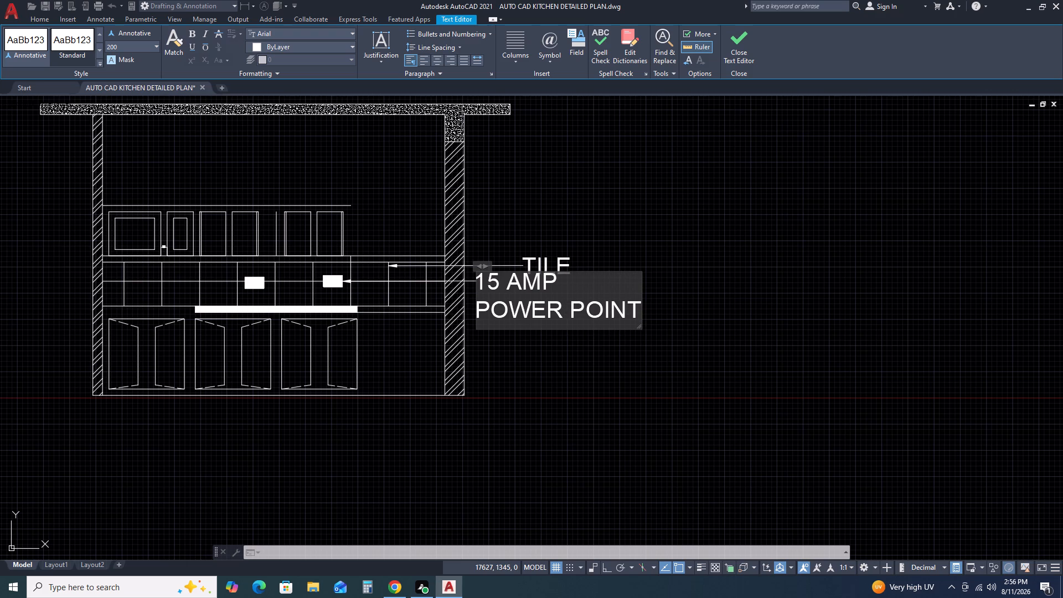
key(Return)
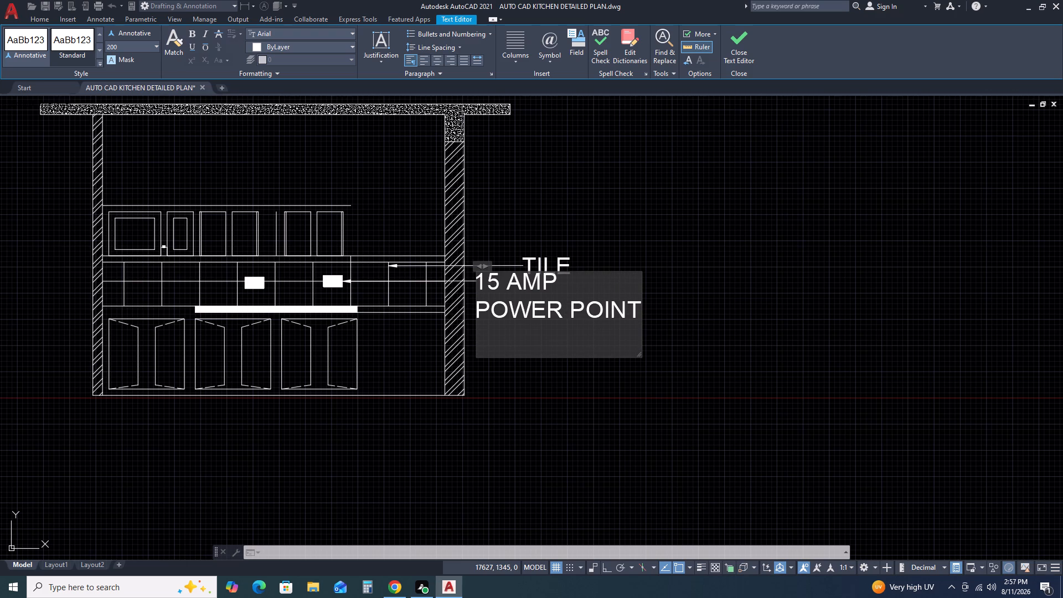
text(FOR MIXERR)
key(BackSpace)
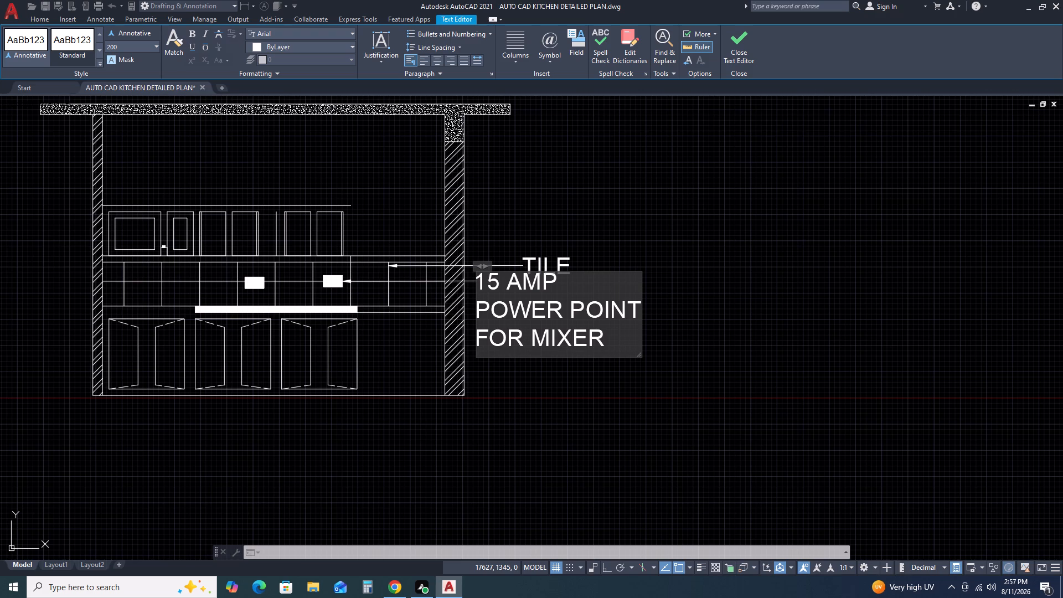
click(692, 359)
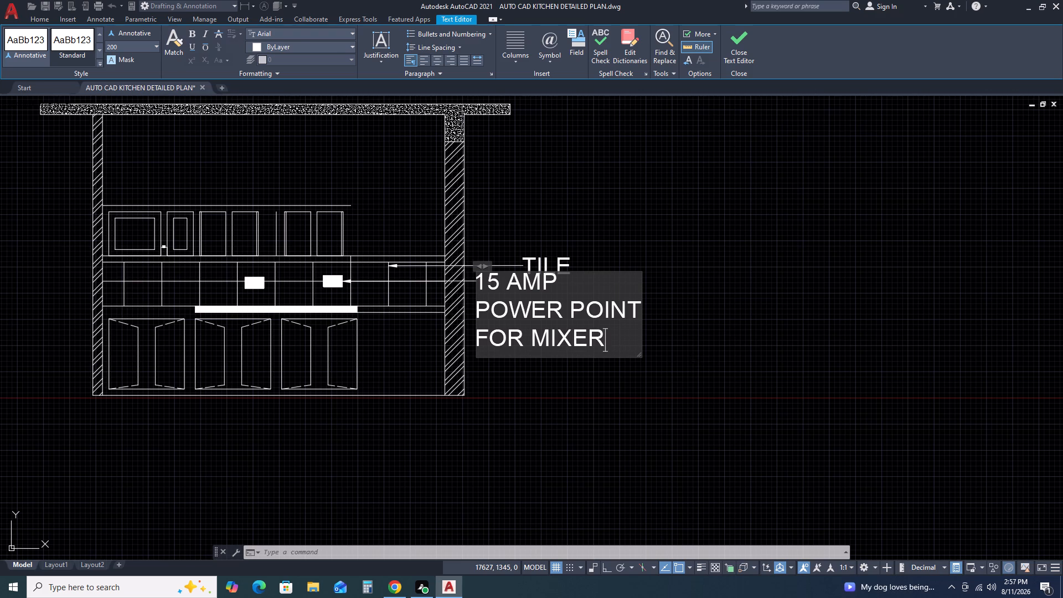
Move the mixer power point multileader about 51 units straight down along the right edge of the right filled rectangle.
scroll(508, 361, down, 2)
scroll(478, 353, up, 2)
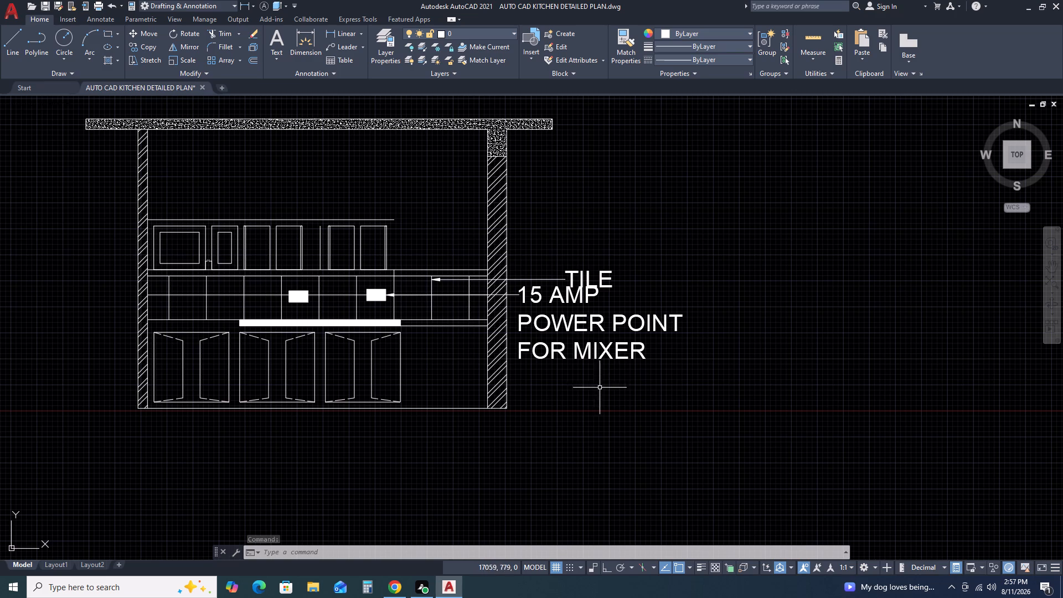
click(626, 385)
click(581, 353)
key(m)
key(space)
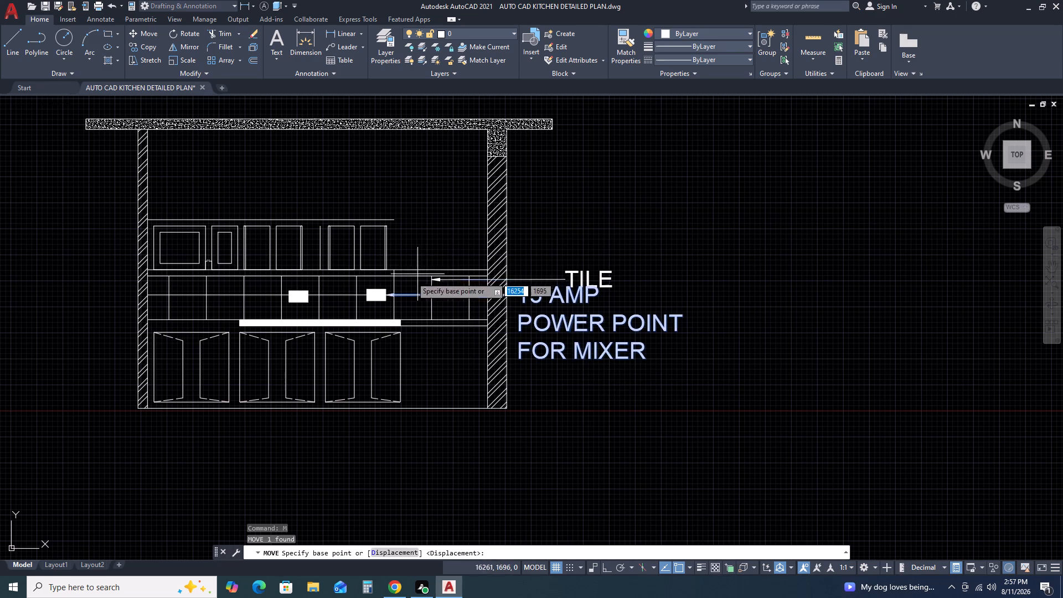
scroll(374, 305, up, 4)
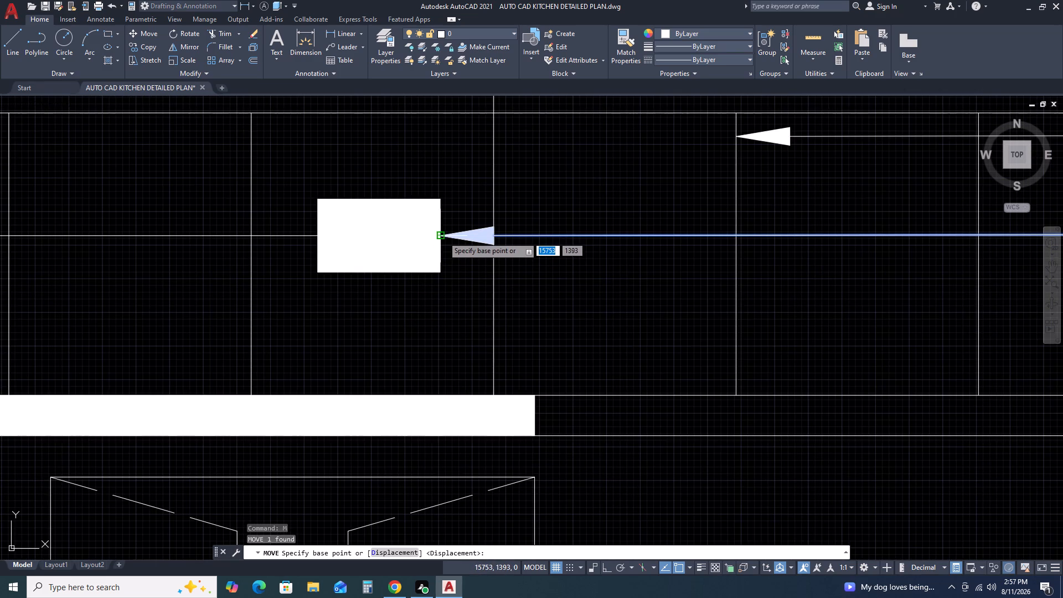
click(443, 236)
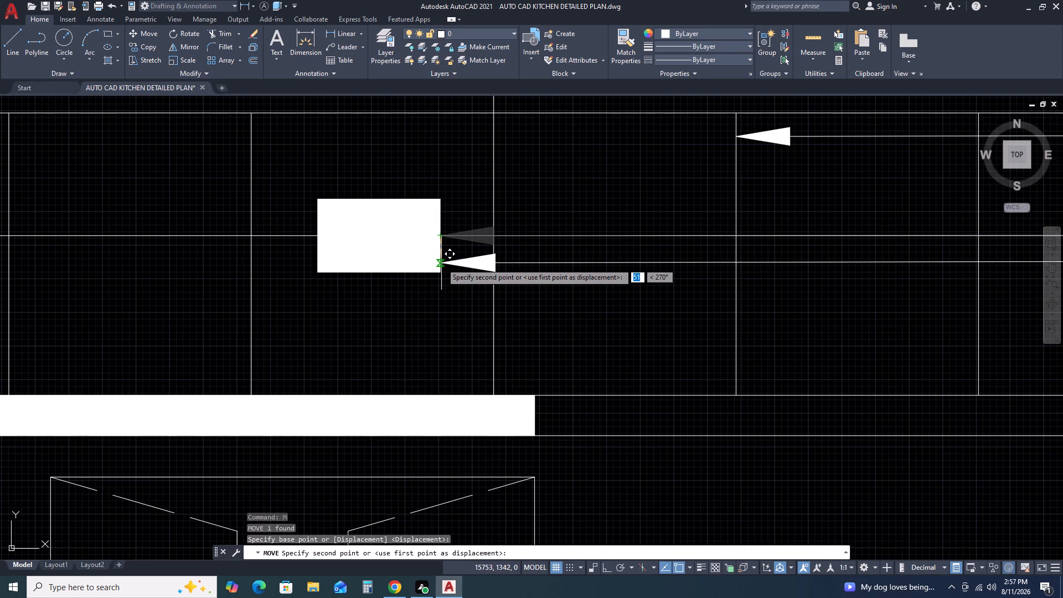
click(441, 263)
scroll(441, 263, down, 3)
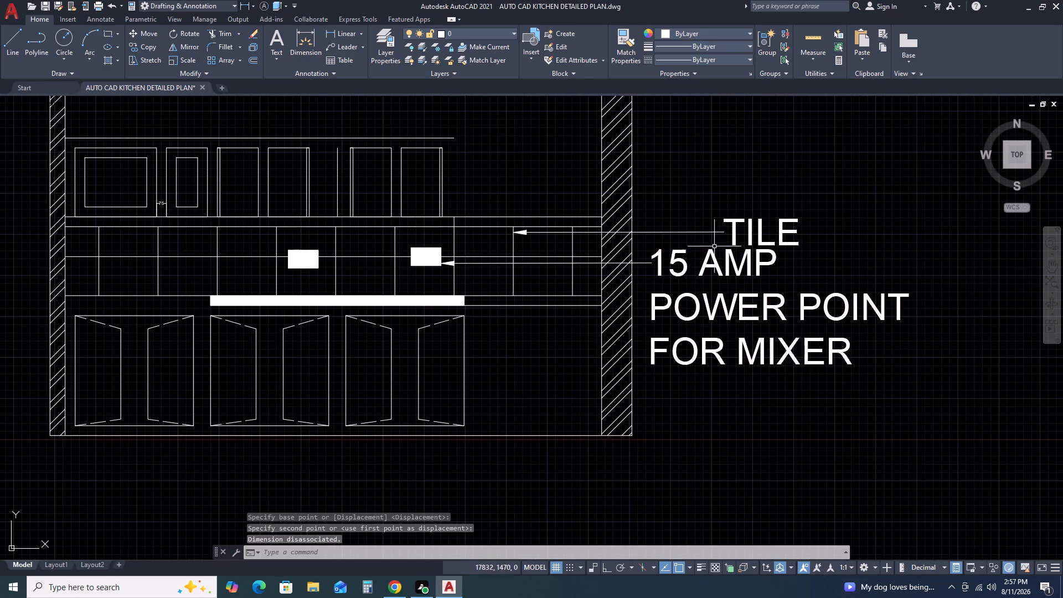
Mirror the TILE multileader about a vertical line through the left filled rectangle's top midpoint, keeping the original.
scroll(801, 304, down, 1)
scroll(486, 354, down, 1)
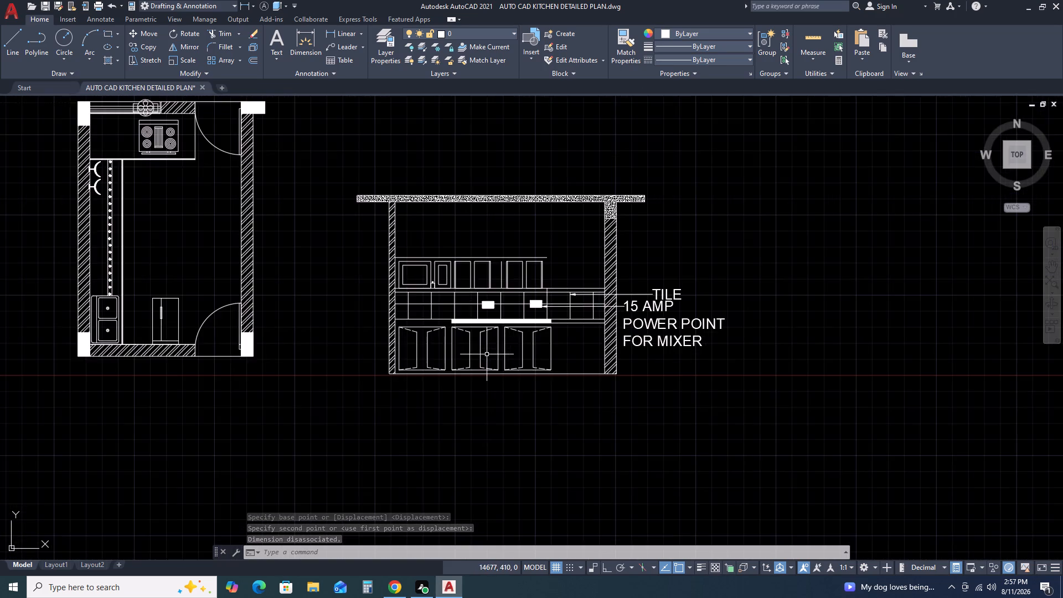
middle_drag(559, 332, 724, 273)
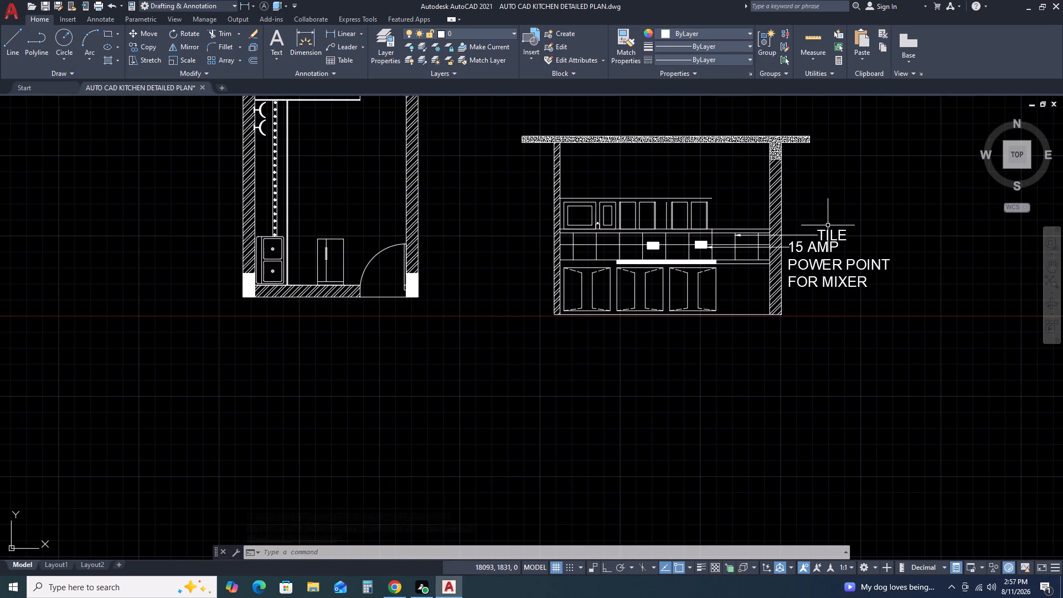
click(829, 230)
key(m)
text(I)
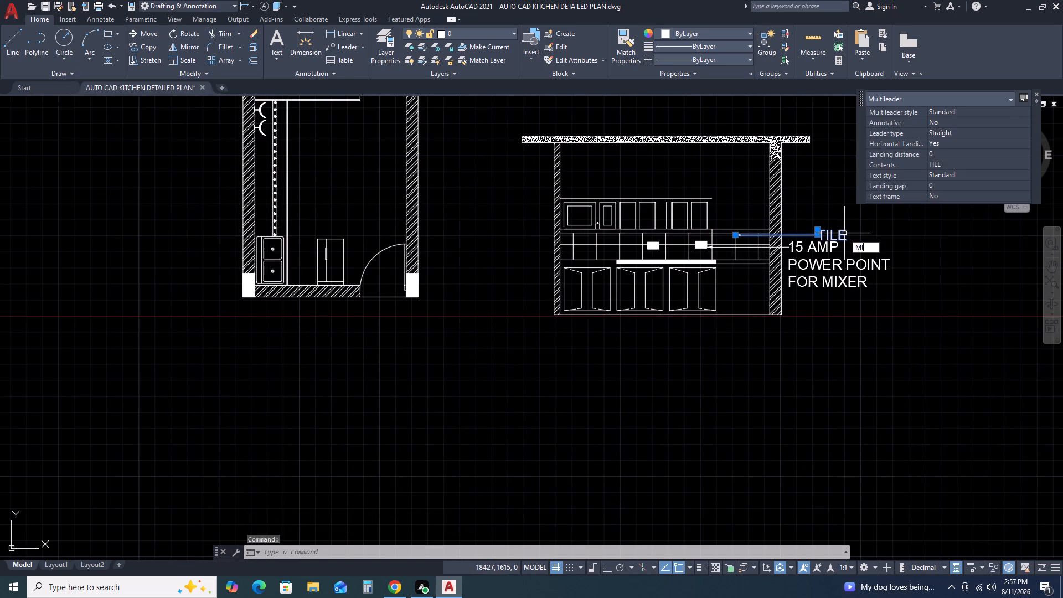
key(space)
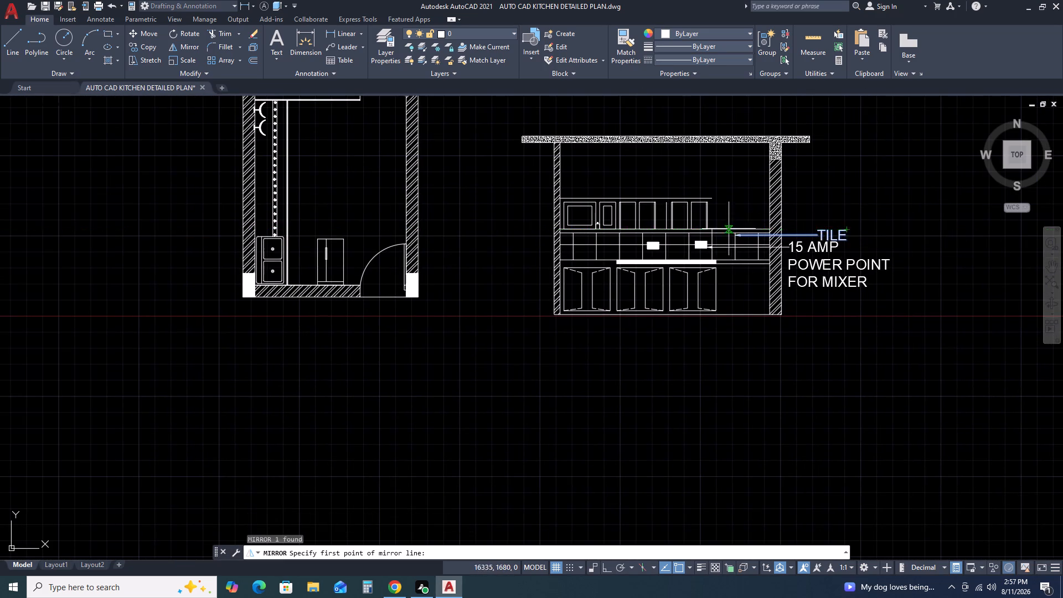
scroll(648, 243, up, 2)
click(654, 240)
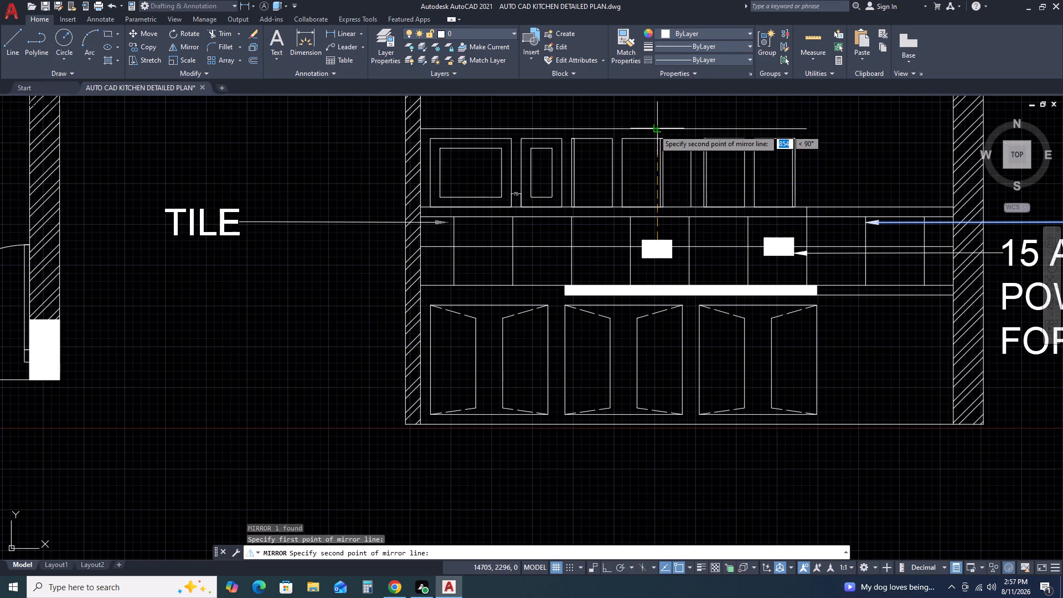
middle_drag(654, 130, 669, 316)
click(675, 122)
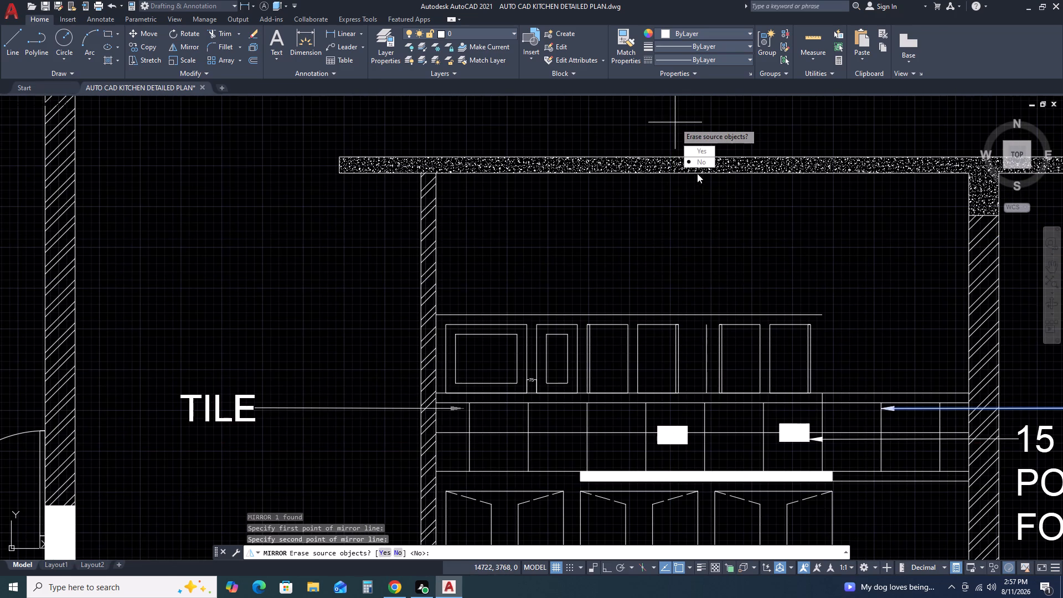
drag(698, 161, 675, 122)
Move the mirrored TILE multileader by its arrowhead tip to the upper part of the left filled rectangle's left edge.
middle_drag(510, 416, 602, 328)
middle_click(605, 325)
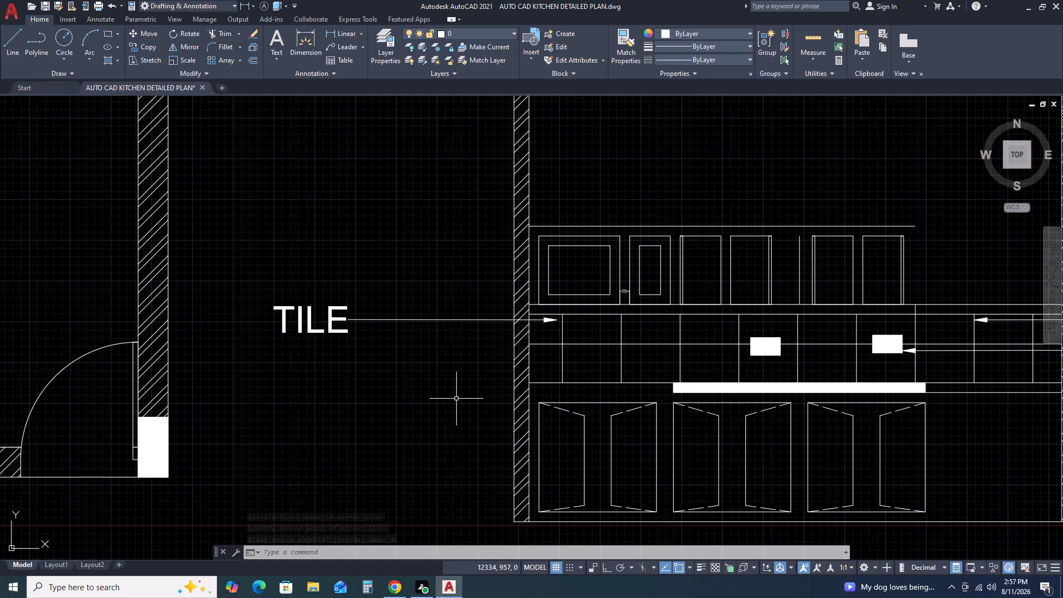
click(496, 326)
click(462, 301)
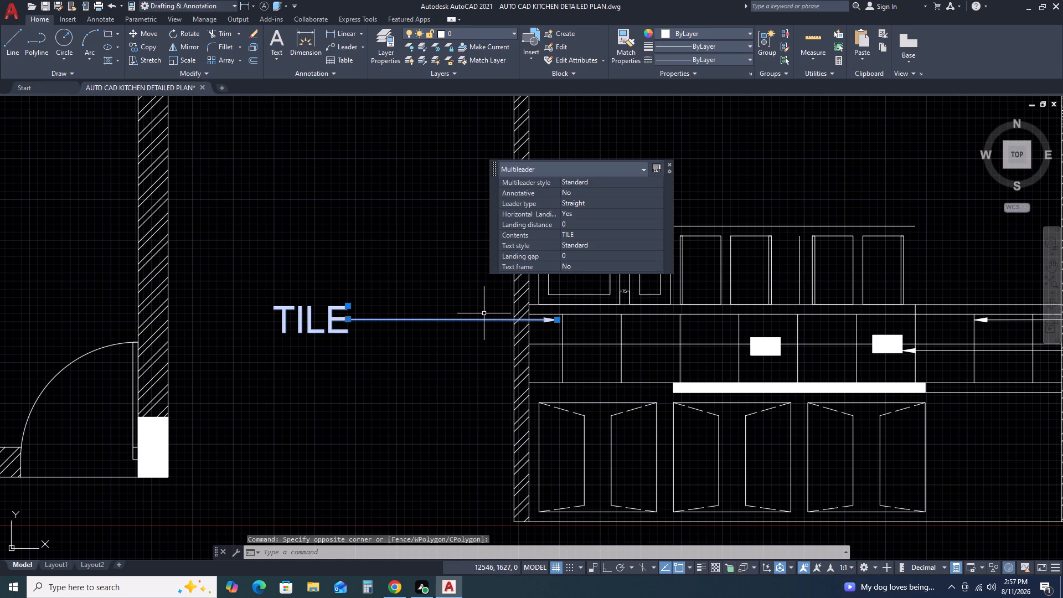
text(M)
key(space)
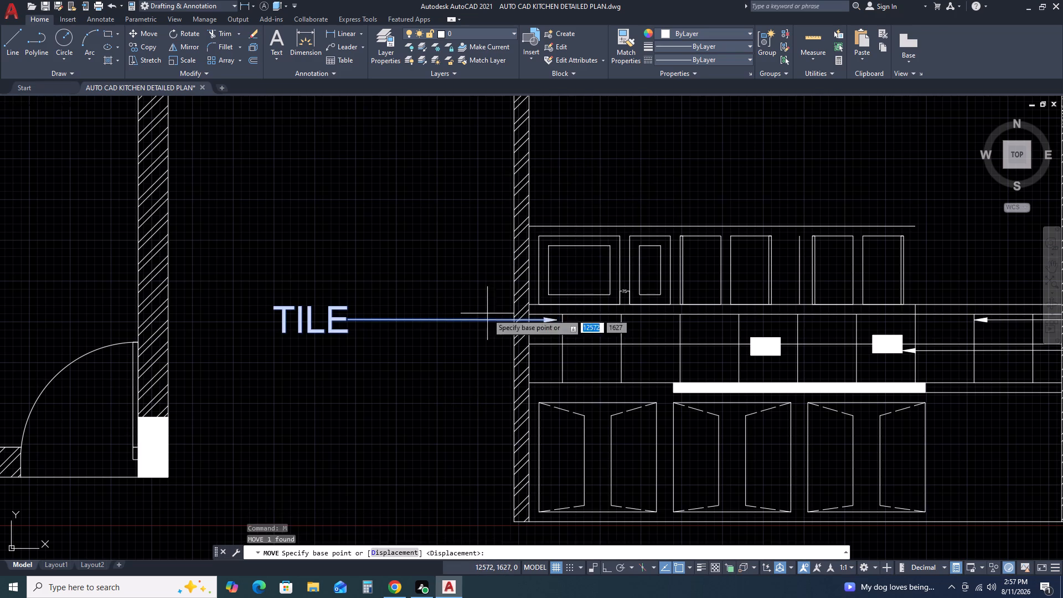
scroll(518, 338, up, 2)
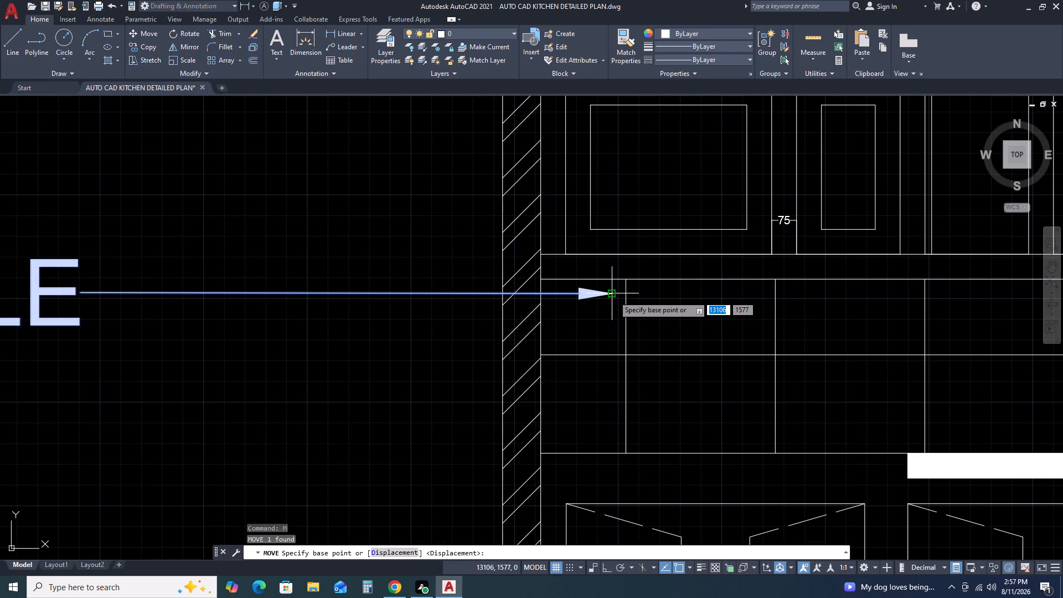
click(613, 295)
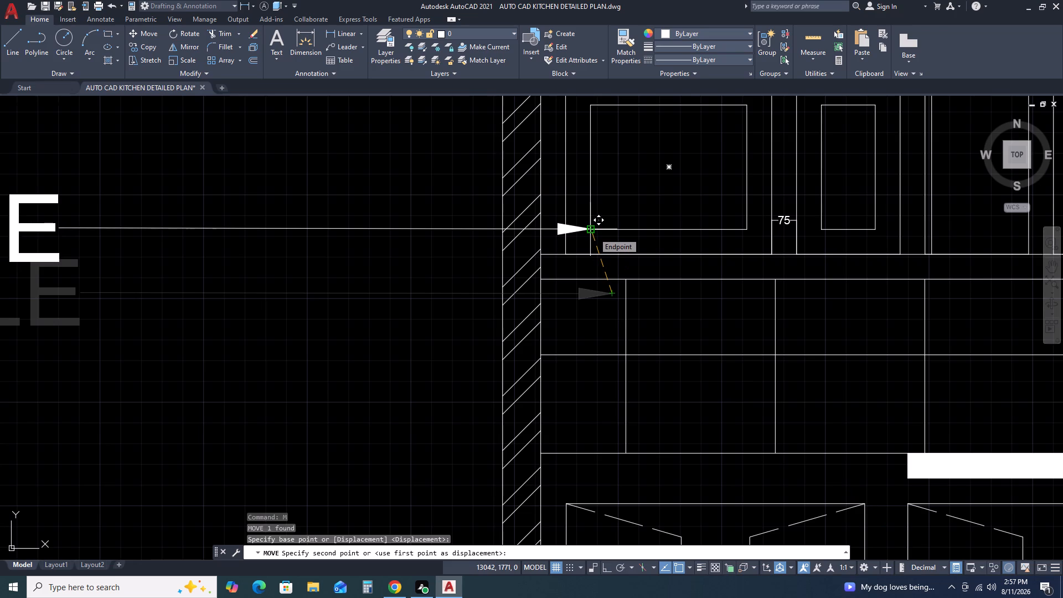
scroll(761, 337, down, 2)
scroll(887, 348, up, 3)
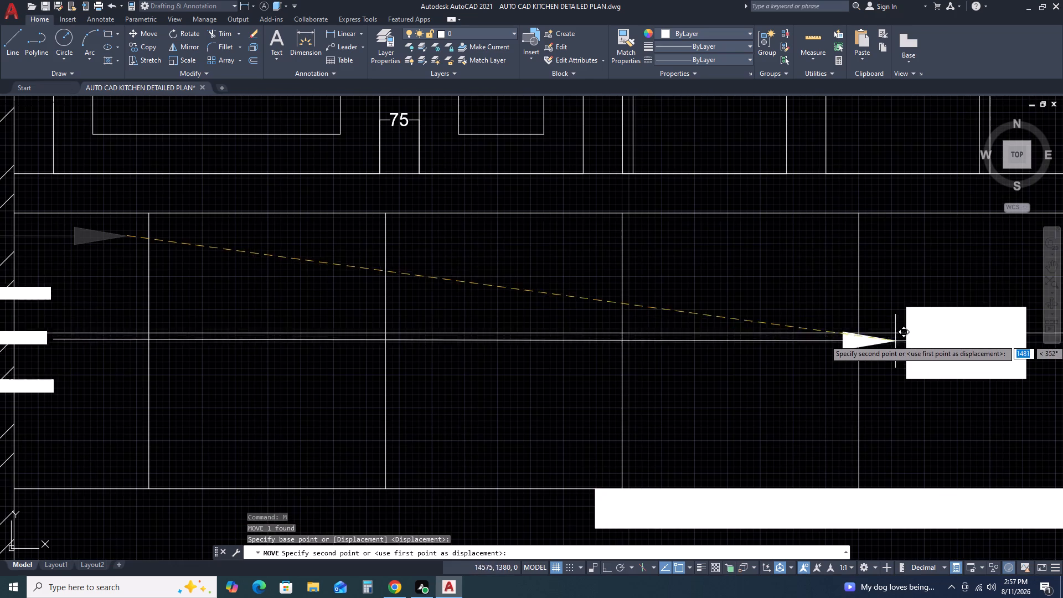
click(905, 318)
scroll(769, 318, down, 3)
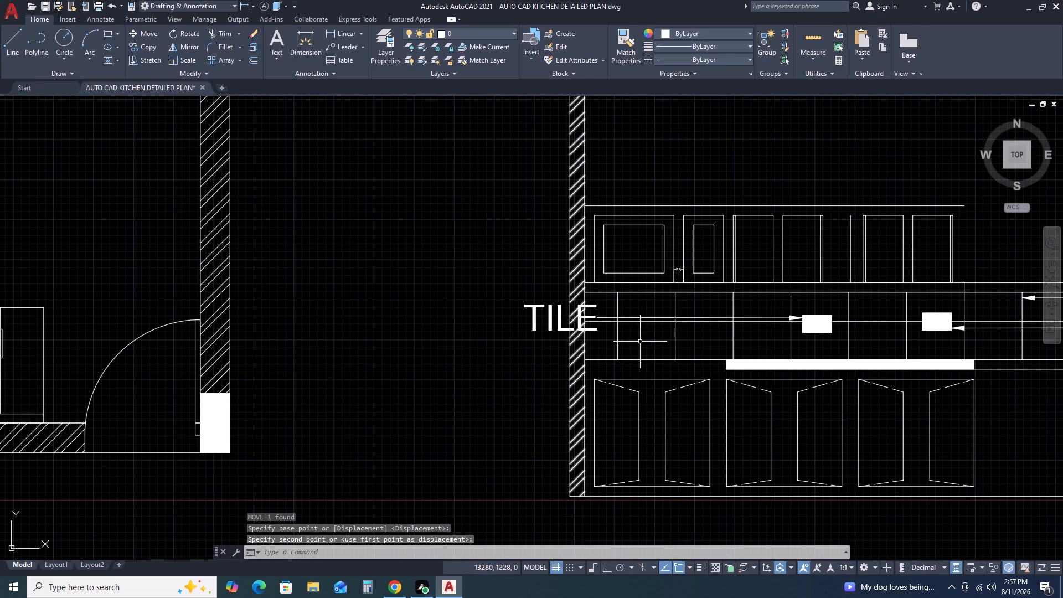
Stretch the mirrored multileader's landing outward by about 569 so its TILE text sits clear of the elevation's left wall.
click(554, 320)
click(486, 320)
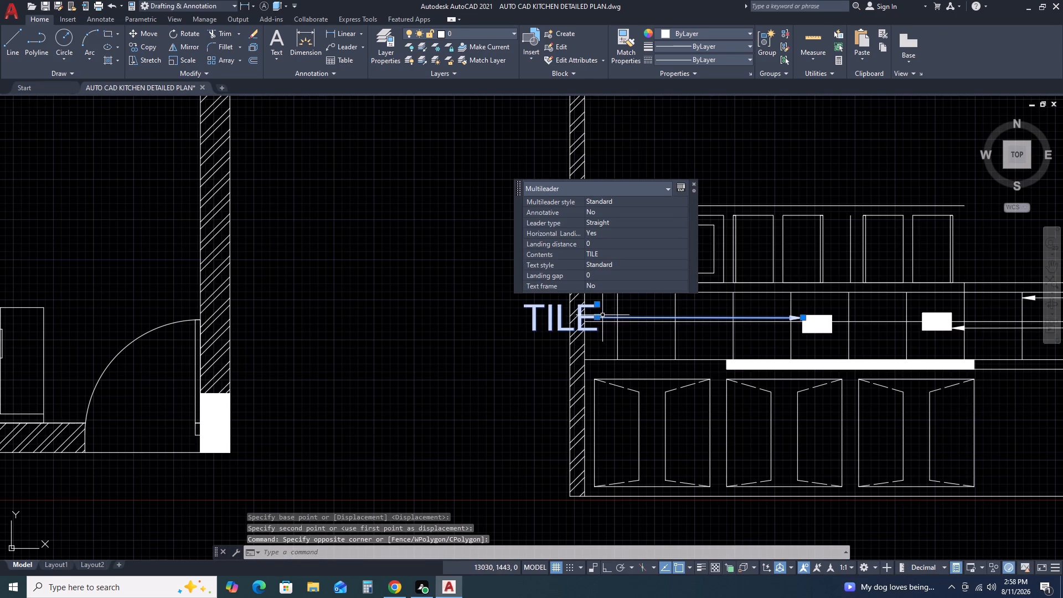
click(597, 316)
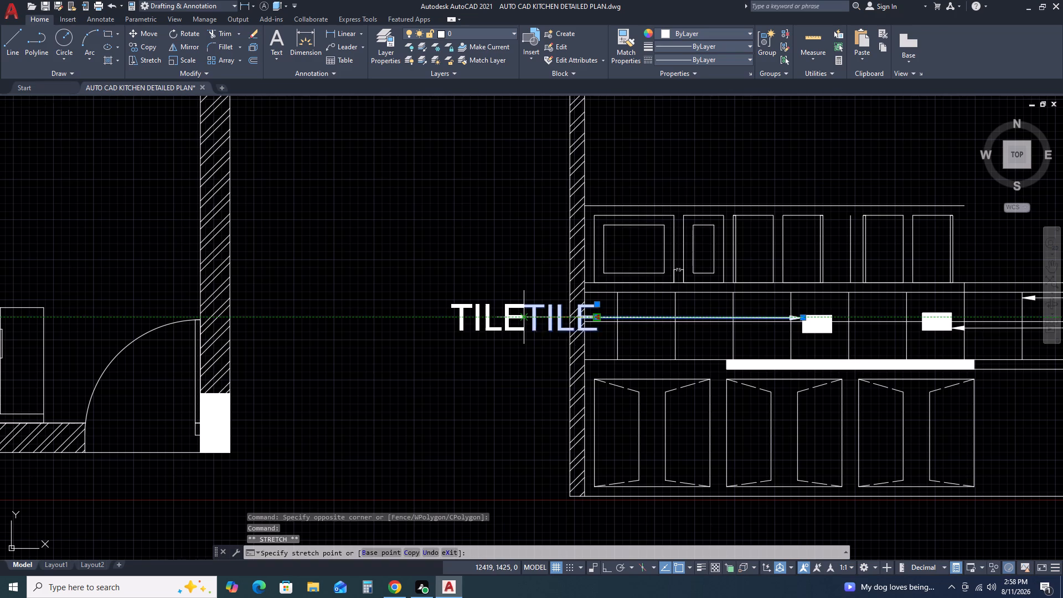
click(525, 320)
key(Escape)
Change the text of the multileader pointing at the left filled rectangle to two lines: 15 AMP POWER POINT, FOR GEYSER.
click(512, 325)
click(509, 321)
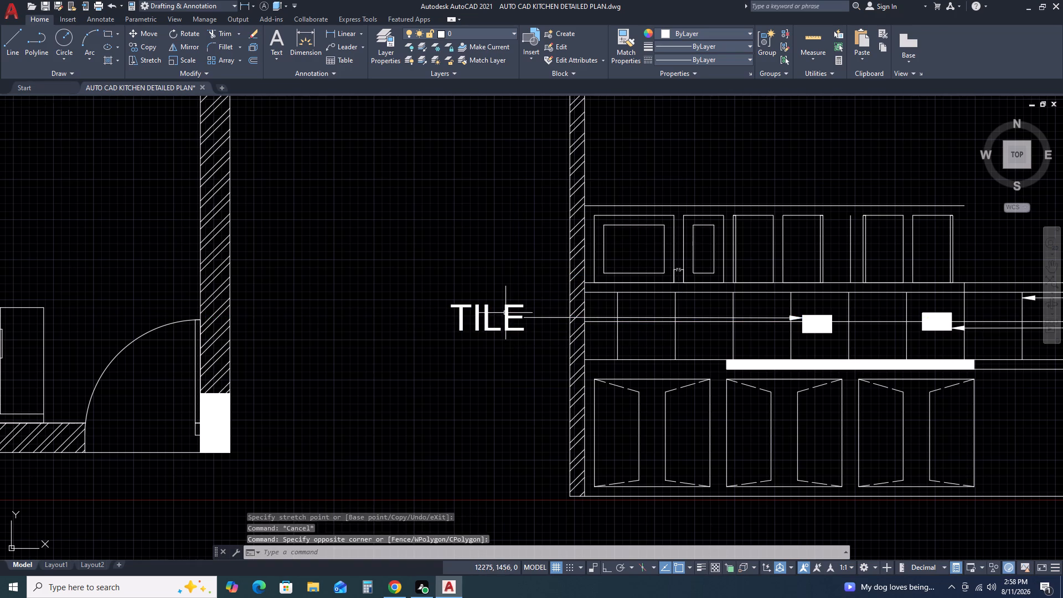
double_click(505, 313)
double_click(505, 313)
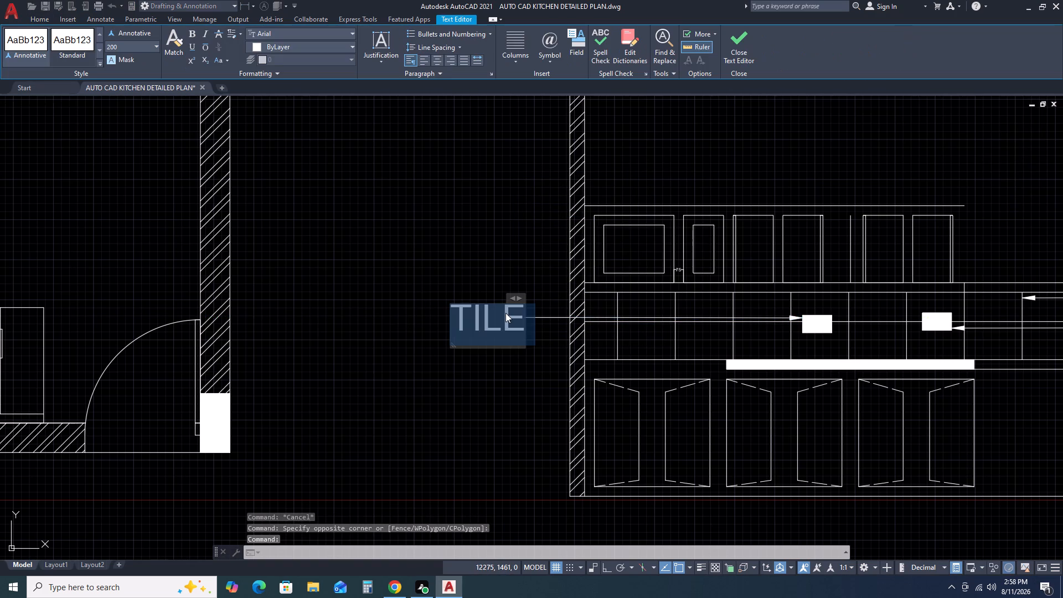
text(15)
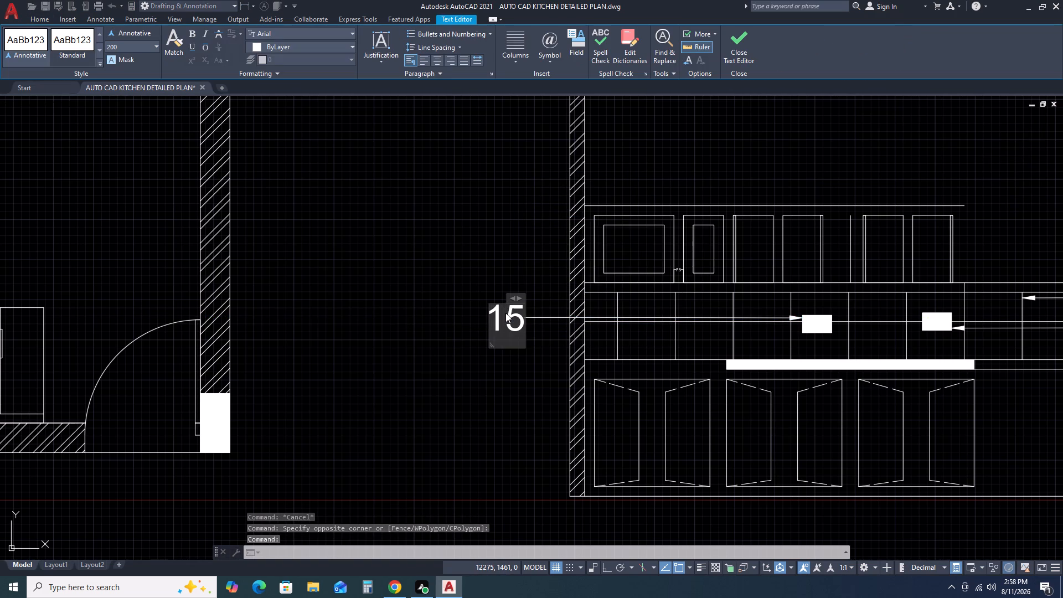
key(space)
text(AMP)
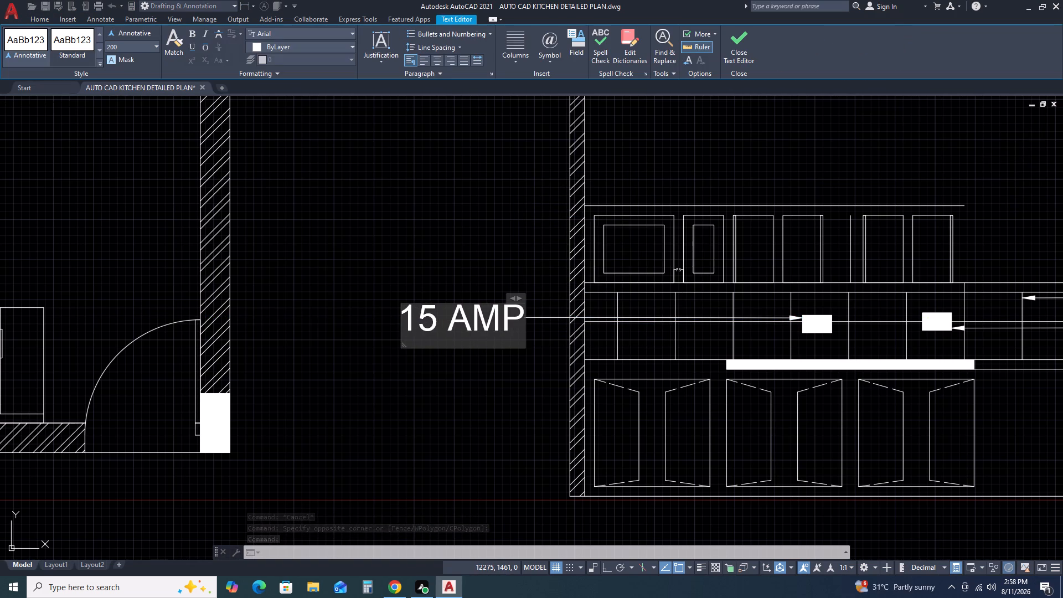
key(space)
text(POWRE)
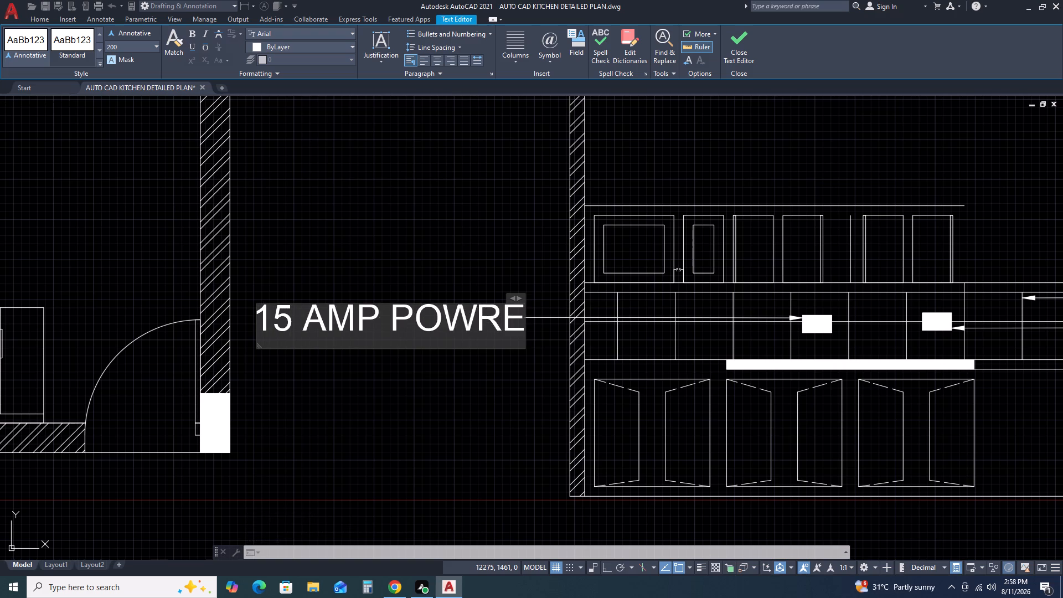
key(BackSpace)
key(BackSpace)
text(WER)
key(BackSpace)
key(BackSpace)
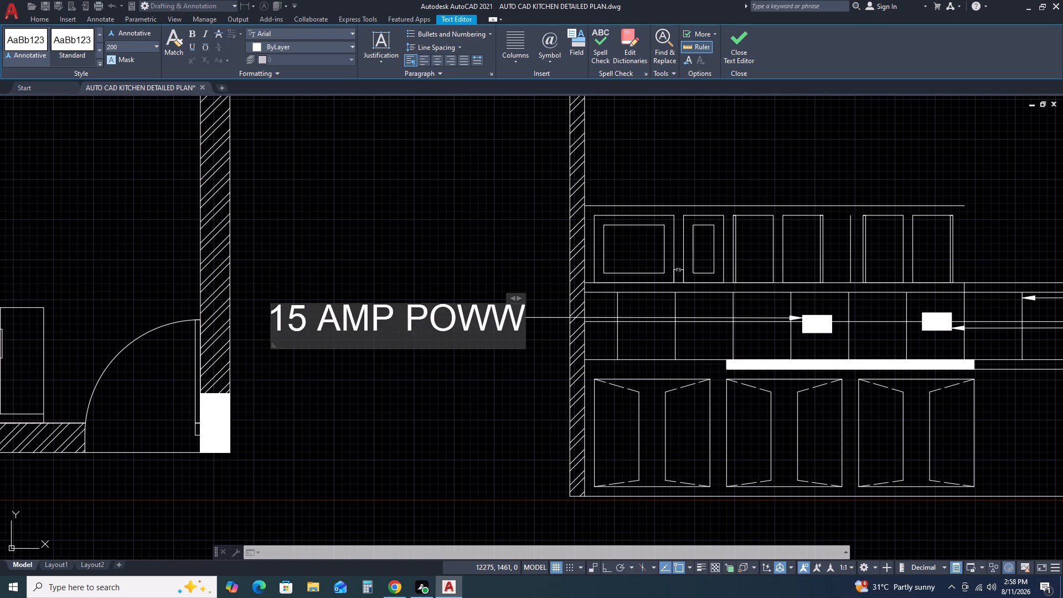
key(BackSpace)
text(ER POINT)
key(space)
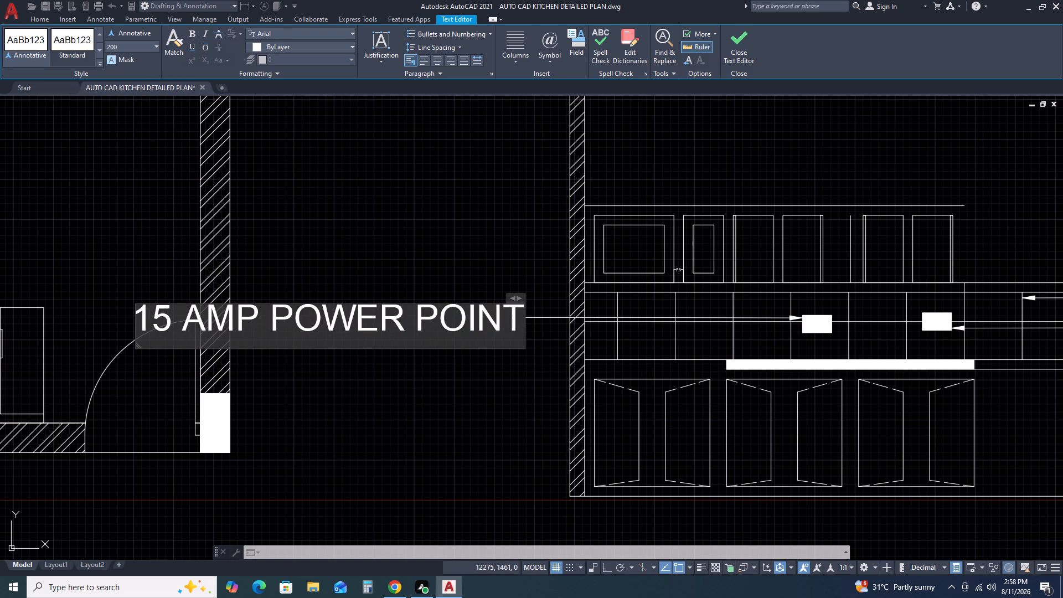
key(Return)
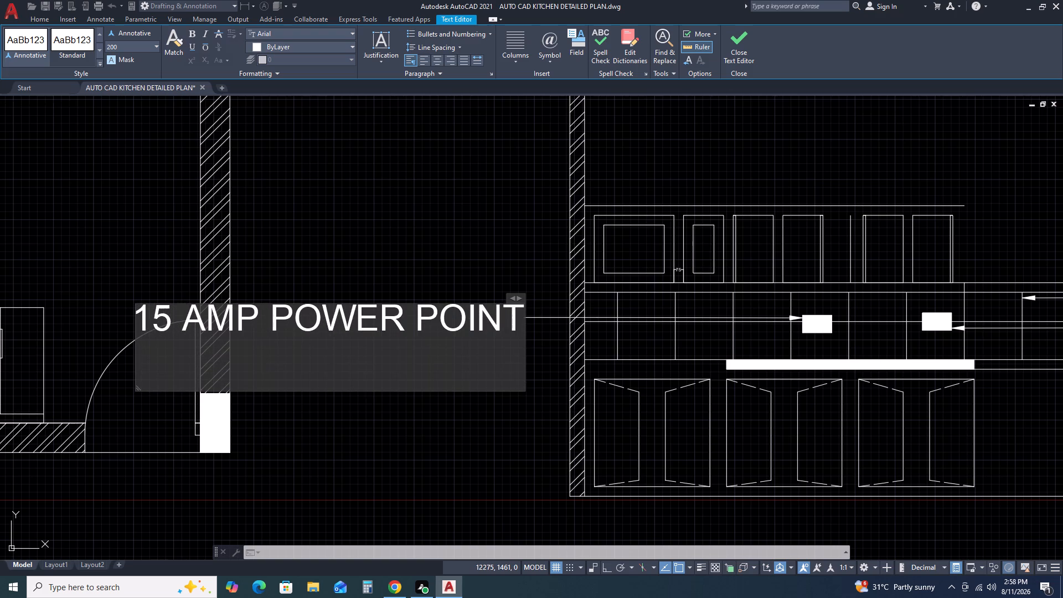
text(FOR GYSER)
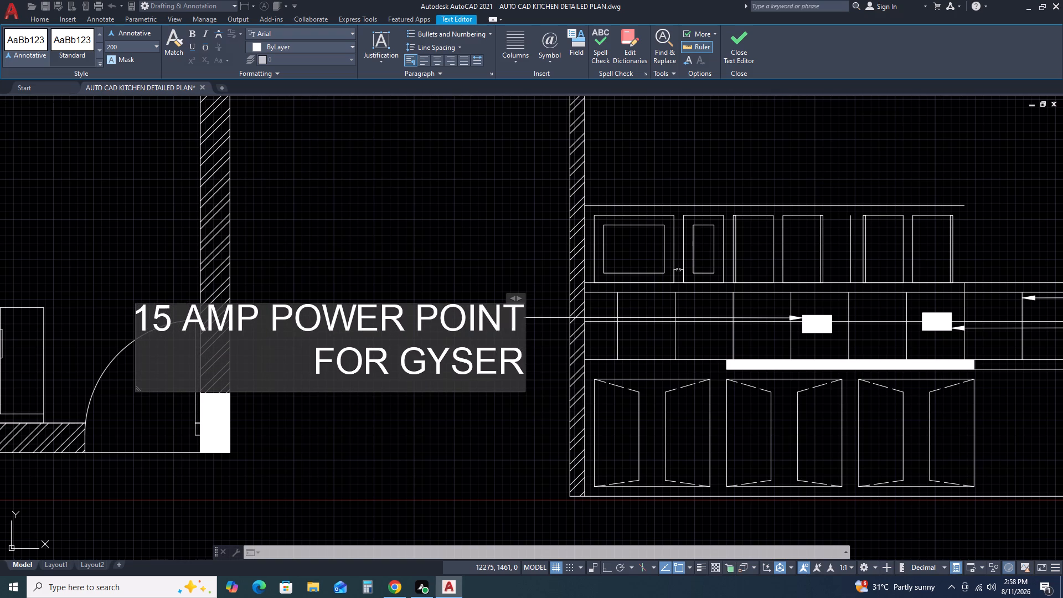
key(BackSpace)
key(BackSpace)
key(BackSpace)
key(BackSpace)
text(EY)
key(space)
key(BackSpace)
text(SER)
click(424, 193)
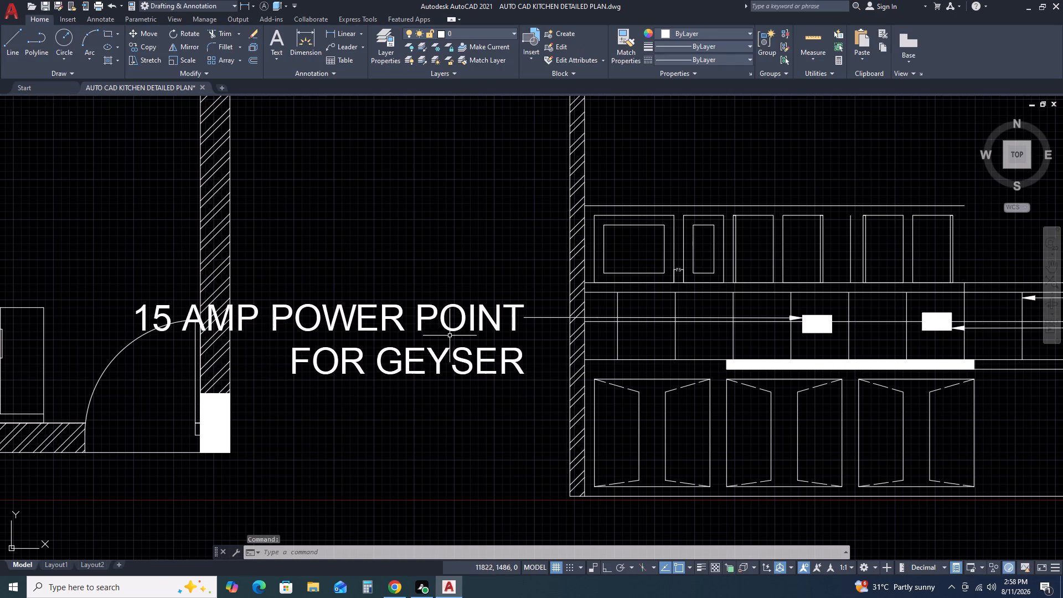
key(Escape)
Set the text height of all three multileaders (geyser, TILE and mixer notes) to 100.
drag(471, 372, 466, 365)
click(427, 300)
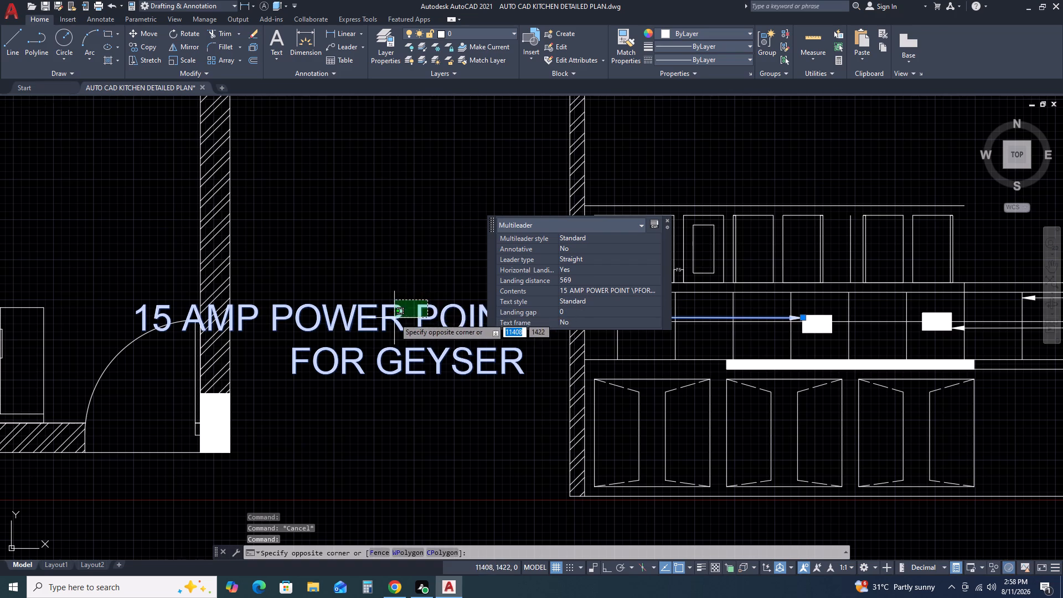
click(394, 318)
right_click(367, 350)
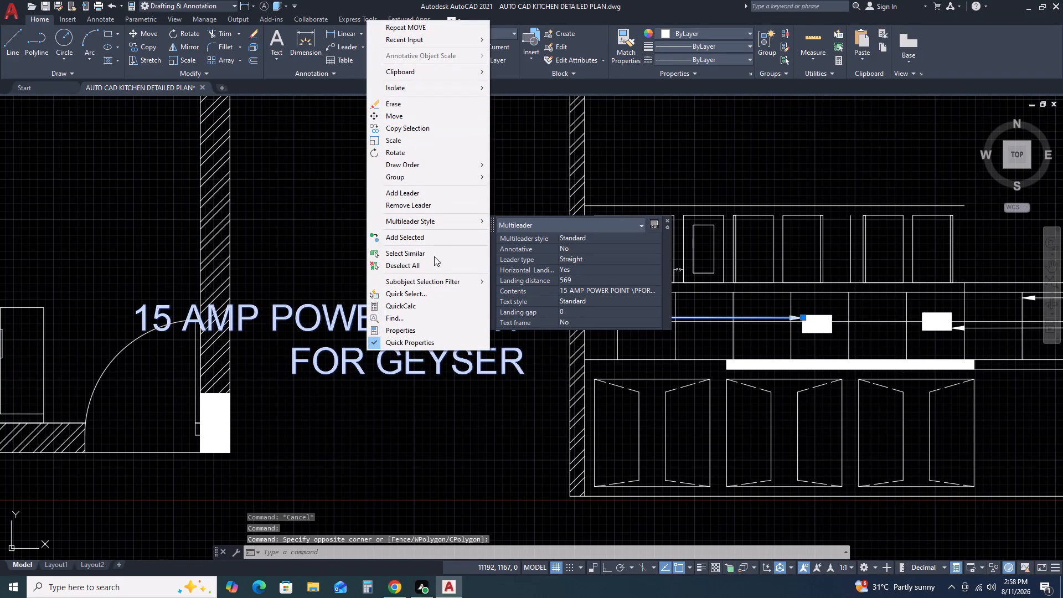
double_click(434, 256)
click(368, 224)
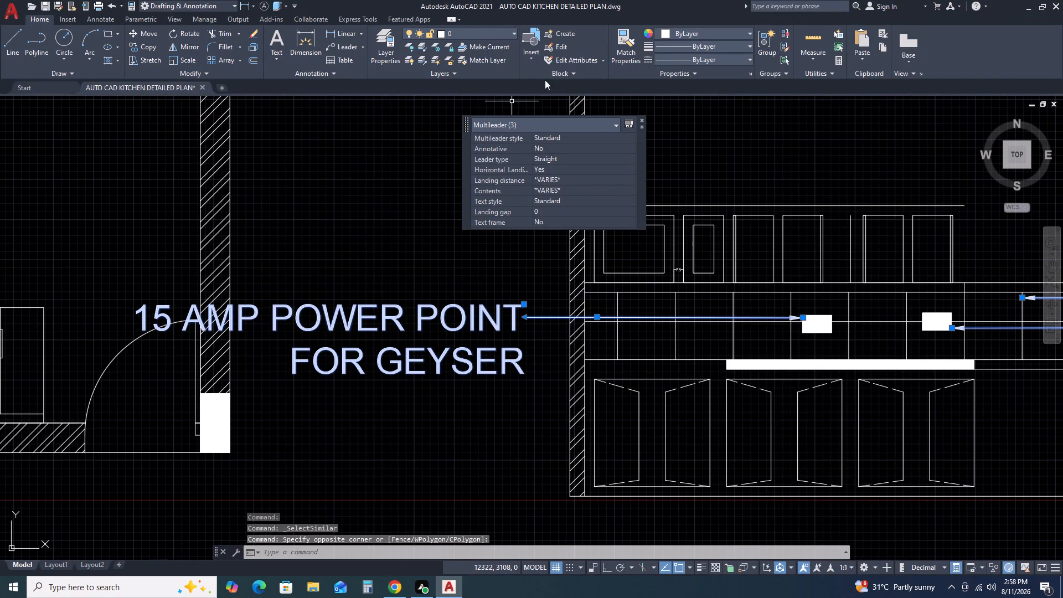
click(751, 74)
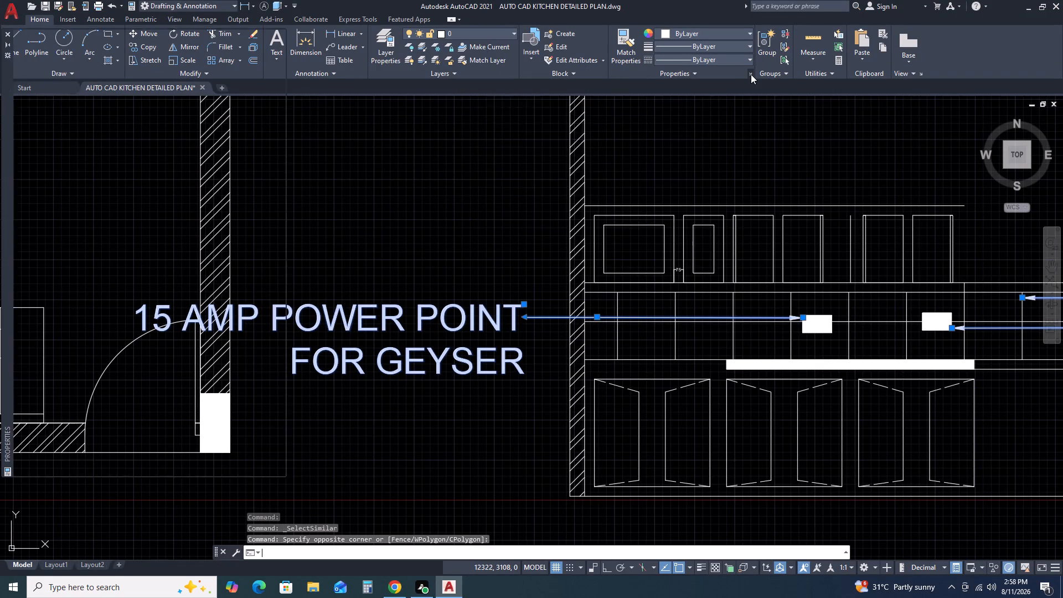
scroll(161, 474, down, 3)
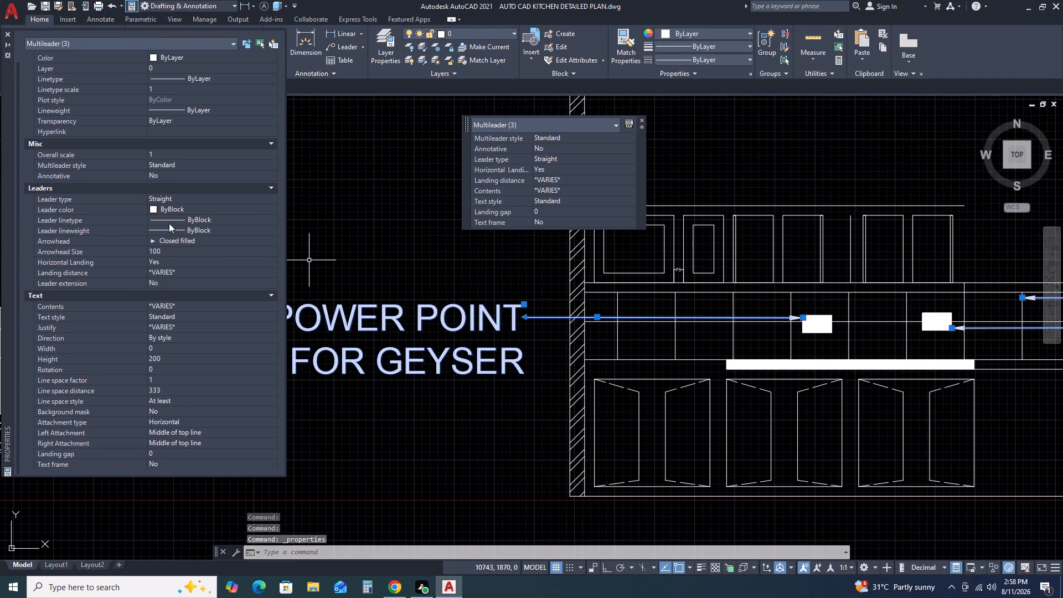
click(170, 356)
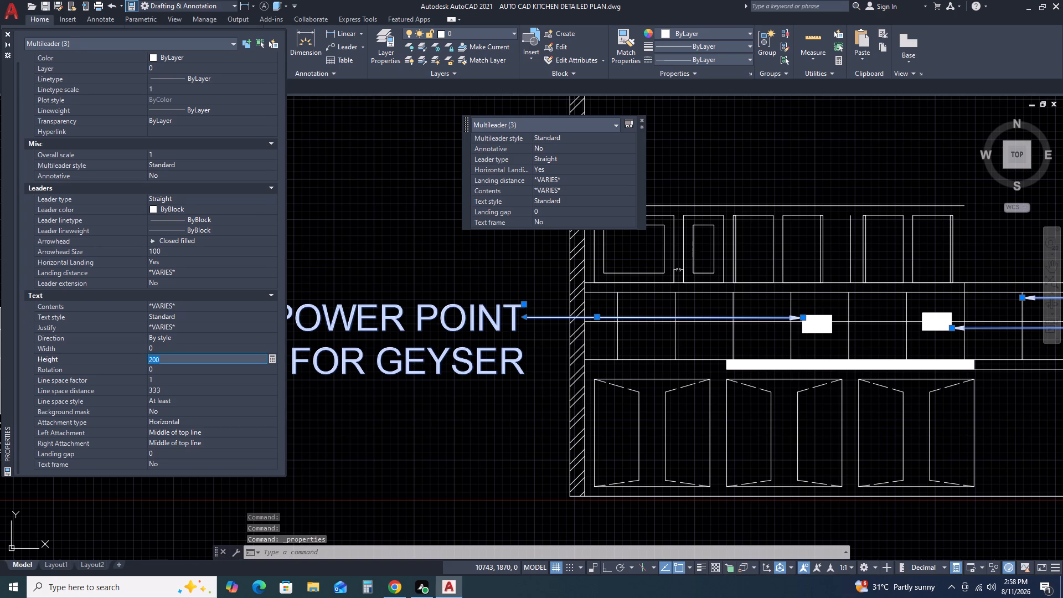
key(1)
key(0)
key(0)
key(Return)
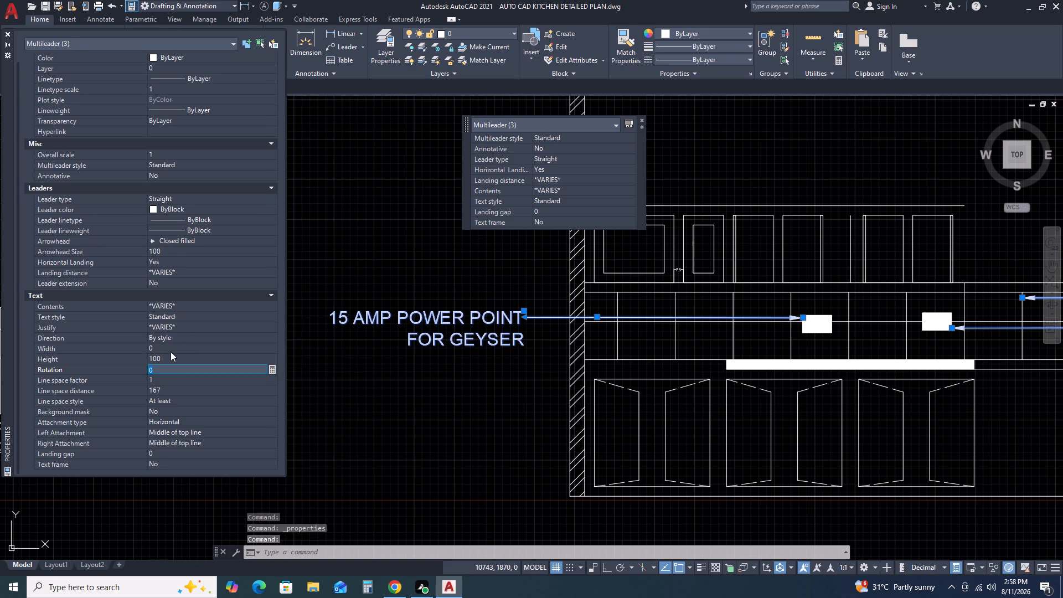
key(Escape)
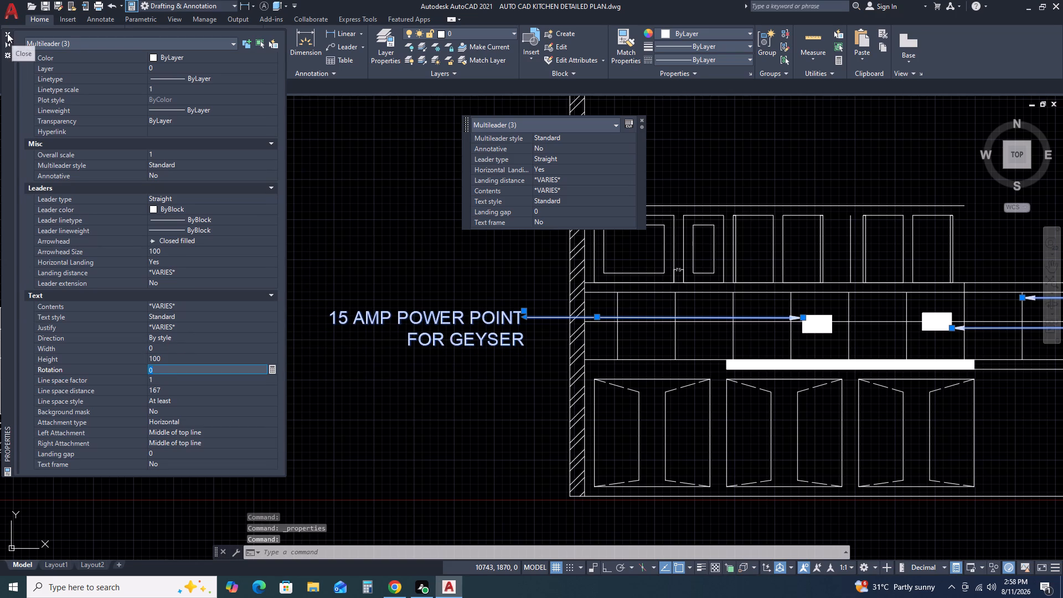
click(9, 35)
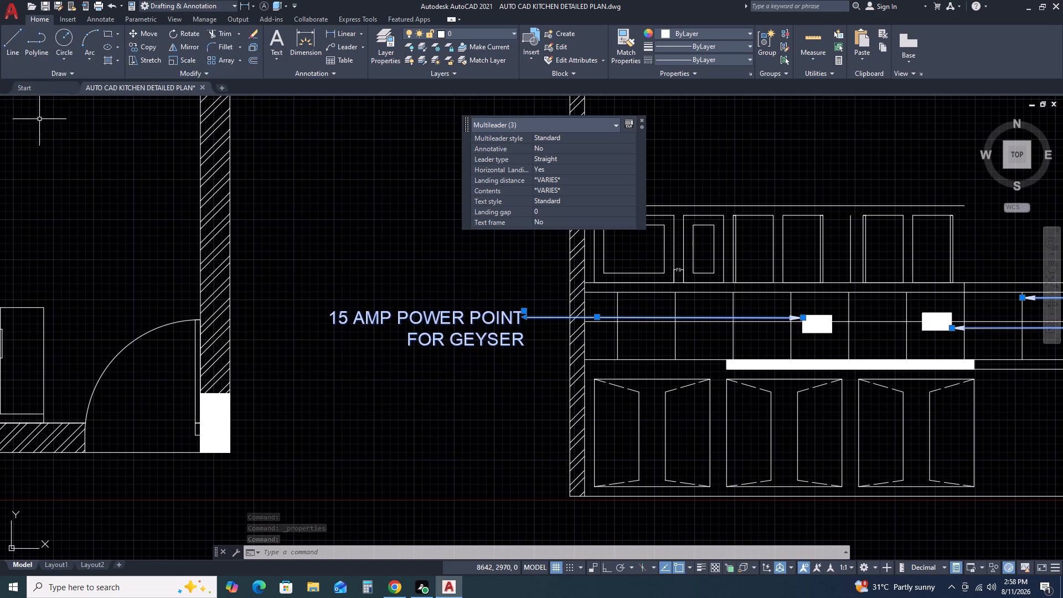
key(Escape)
key(Escape)
Move the geyser power point multileader straight down by its arrowhead tip to the lower part of the left filled rectangle's left edge.
scroll(446, 435, down, 2)
scroll(536, 406, up, 2)
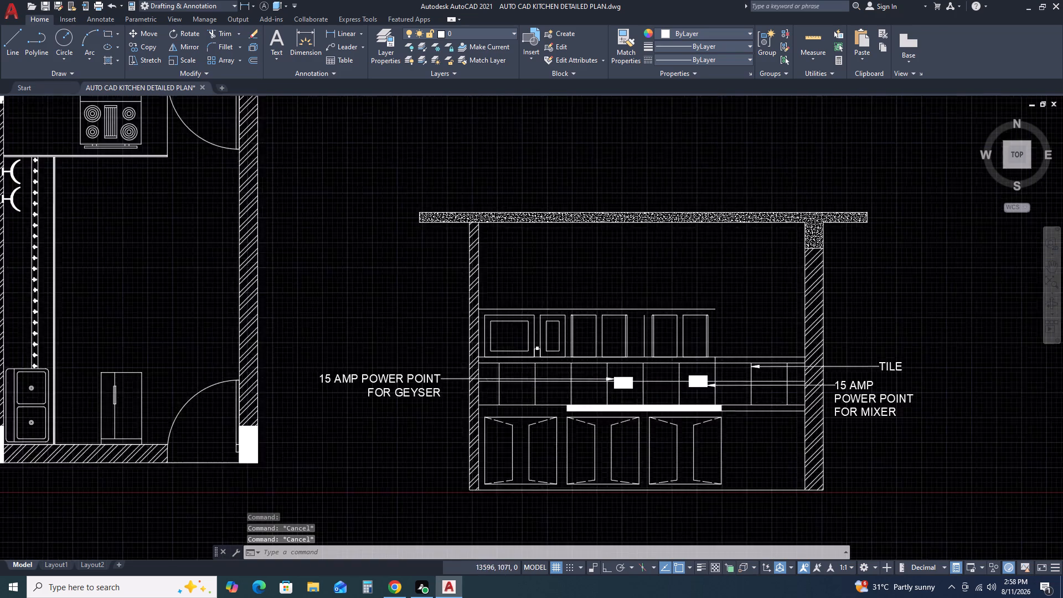
scroll(536, 406, up, 2)
click(564, 300)
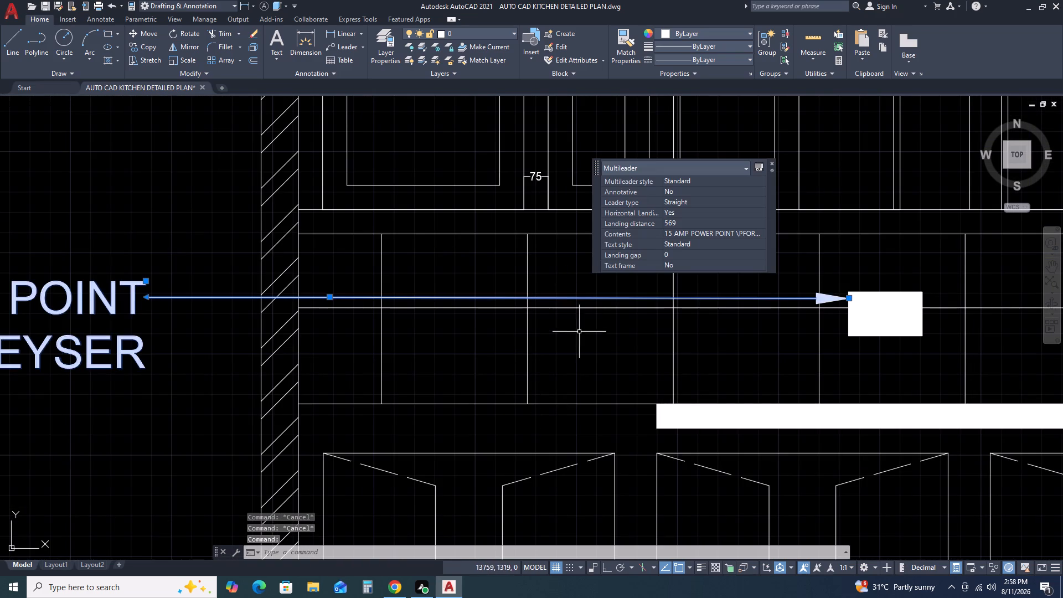
middle_drag(589, 336, 576, 398)
key(m)
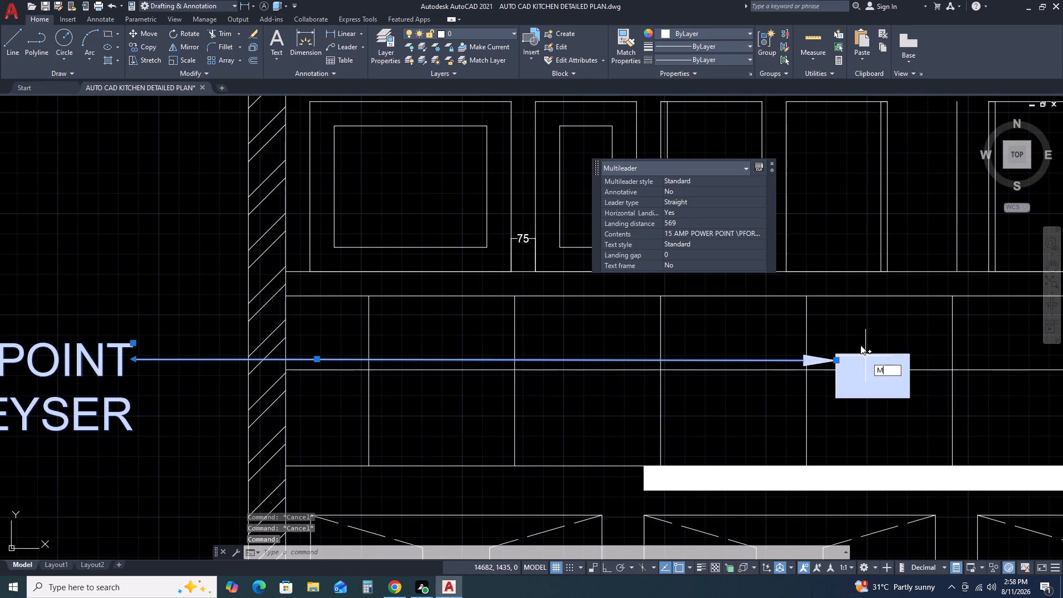
key(space)
click(838, 360)
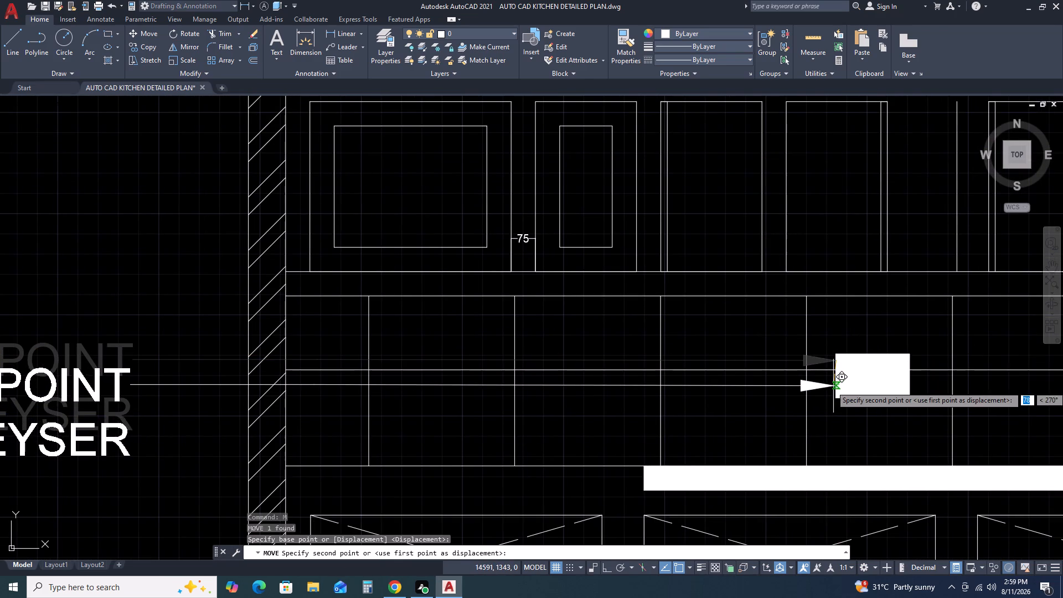
click(833, 386)
key(Escape)
scroll(773, 401, down, 2)
scroll(471, 416, down, 2)
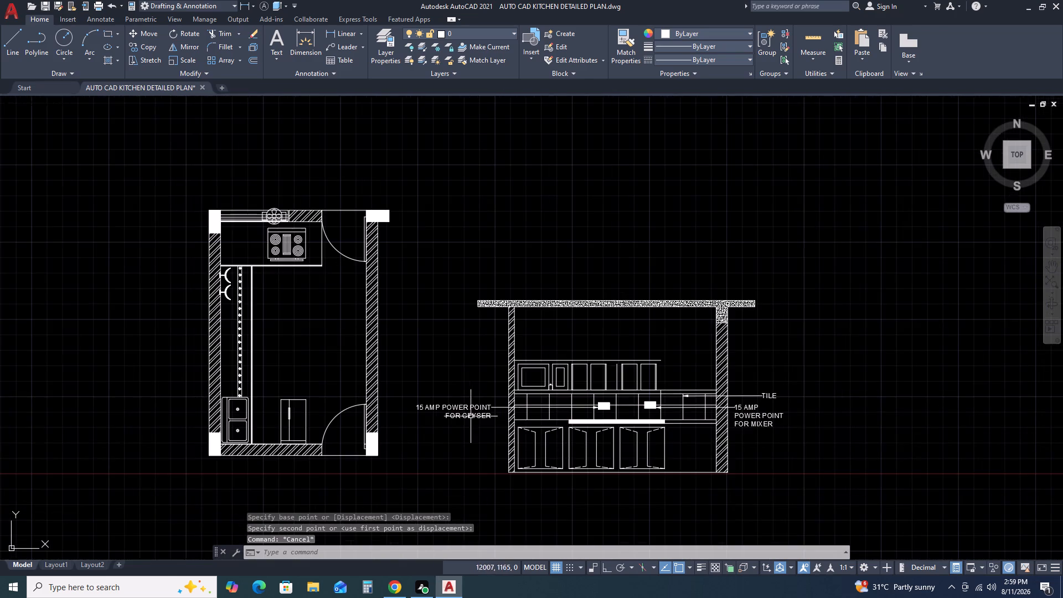
middle_drag(915, 474, 849, 380)
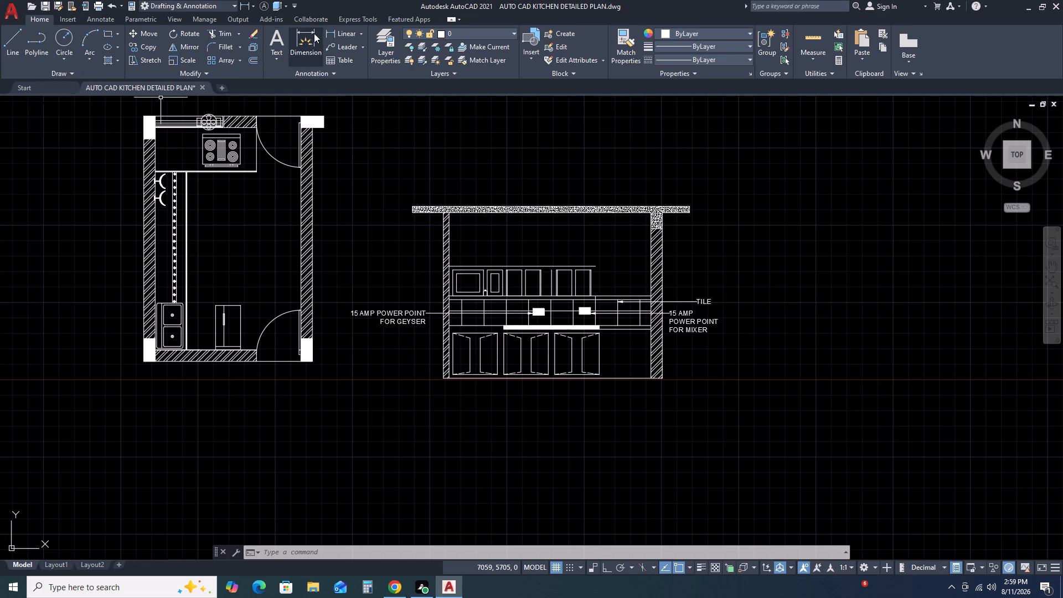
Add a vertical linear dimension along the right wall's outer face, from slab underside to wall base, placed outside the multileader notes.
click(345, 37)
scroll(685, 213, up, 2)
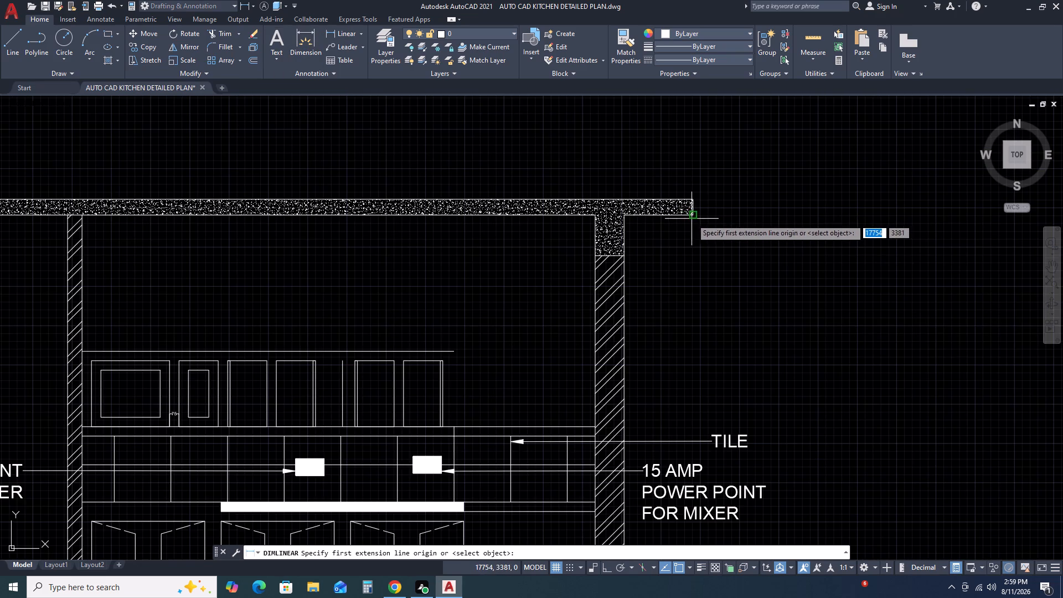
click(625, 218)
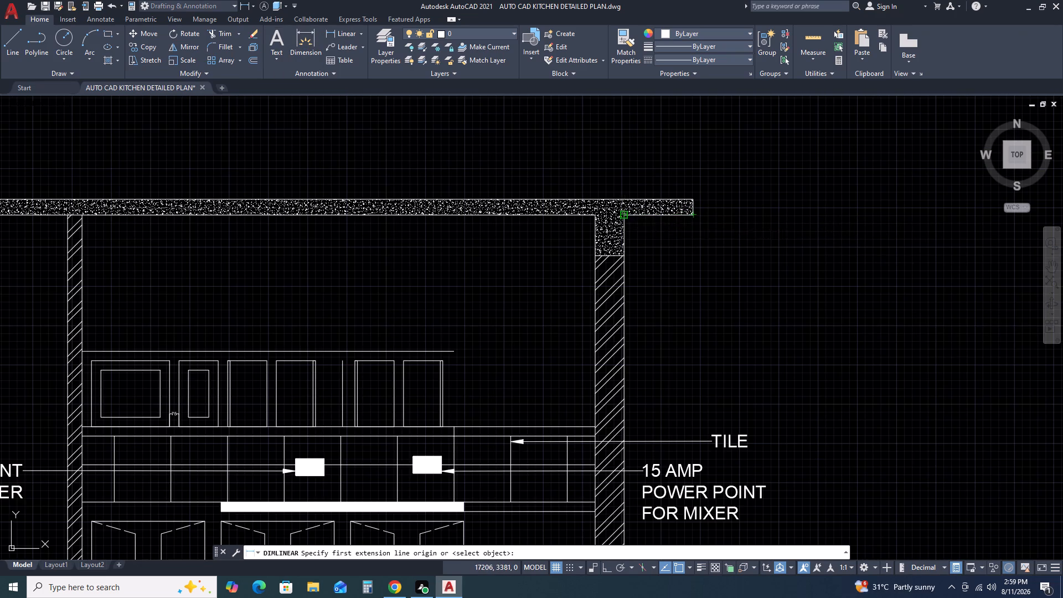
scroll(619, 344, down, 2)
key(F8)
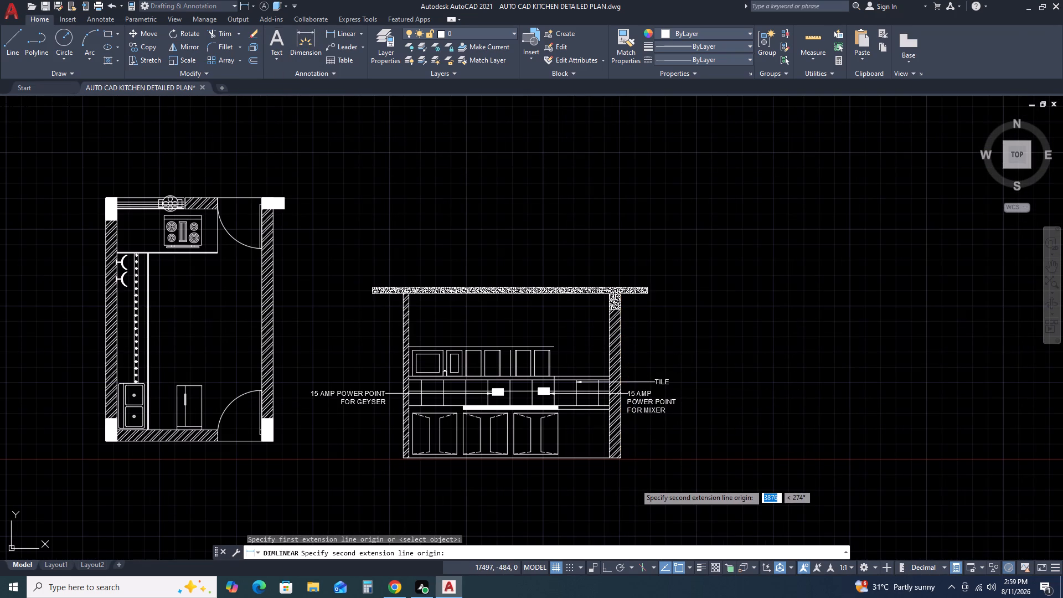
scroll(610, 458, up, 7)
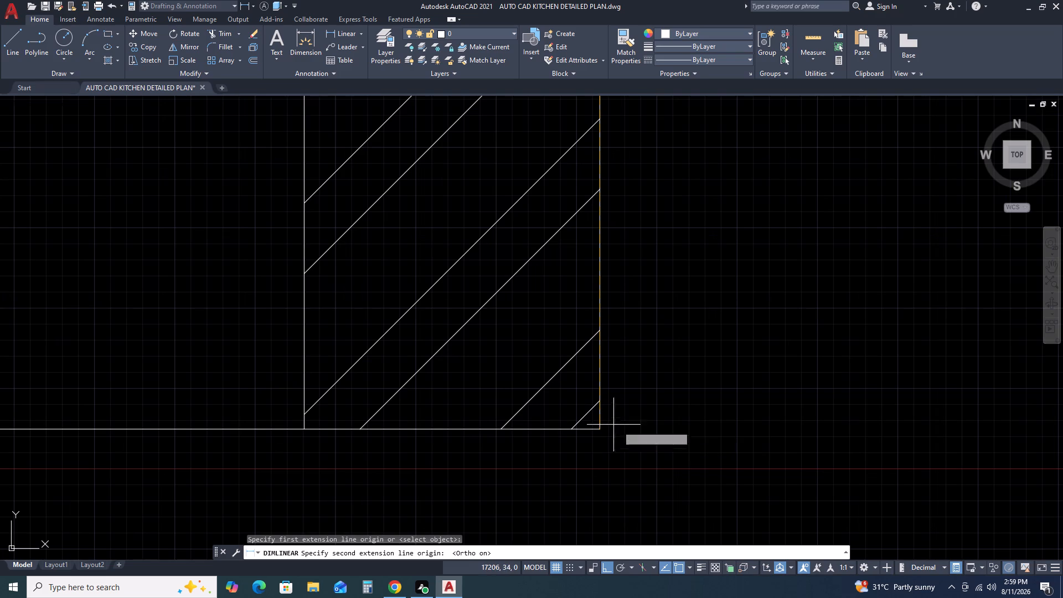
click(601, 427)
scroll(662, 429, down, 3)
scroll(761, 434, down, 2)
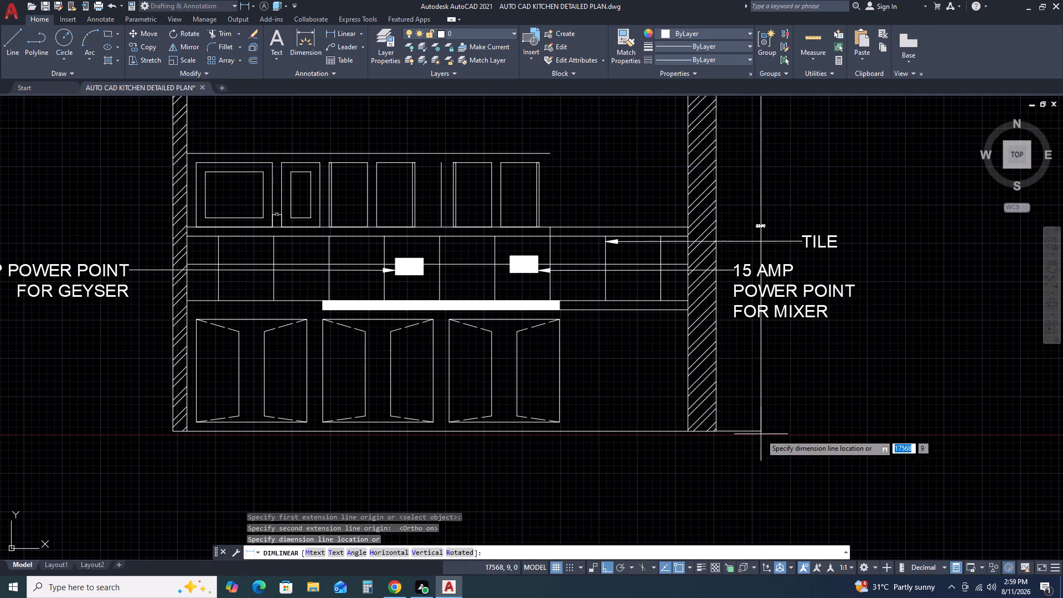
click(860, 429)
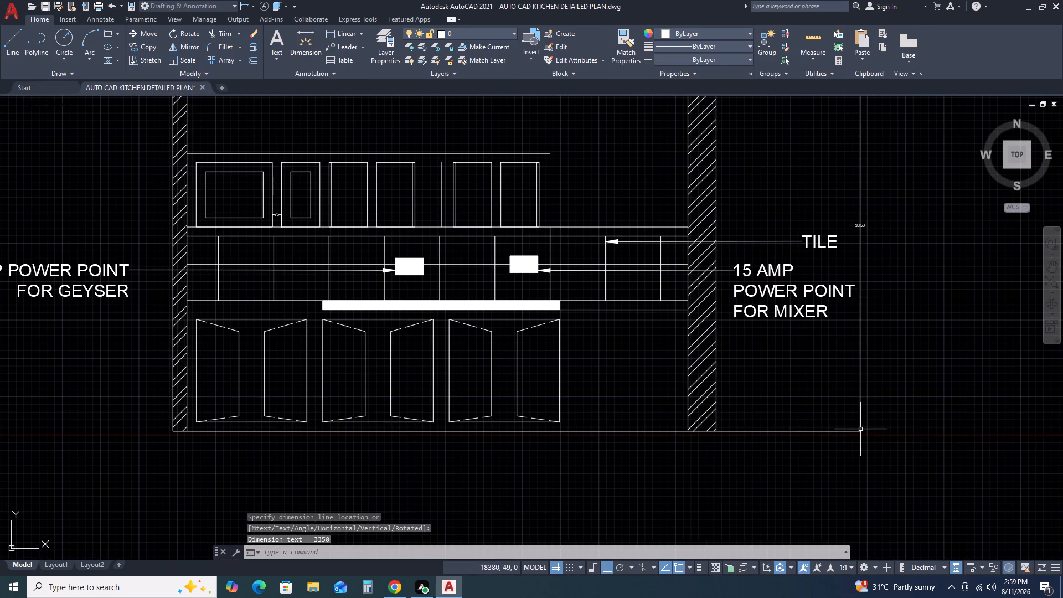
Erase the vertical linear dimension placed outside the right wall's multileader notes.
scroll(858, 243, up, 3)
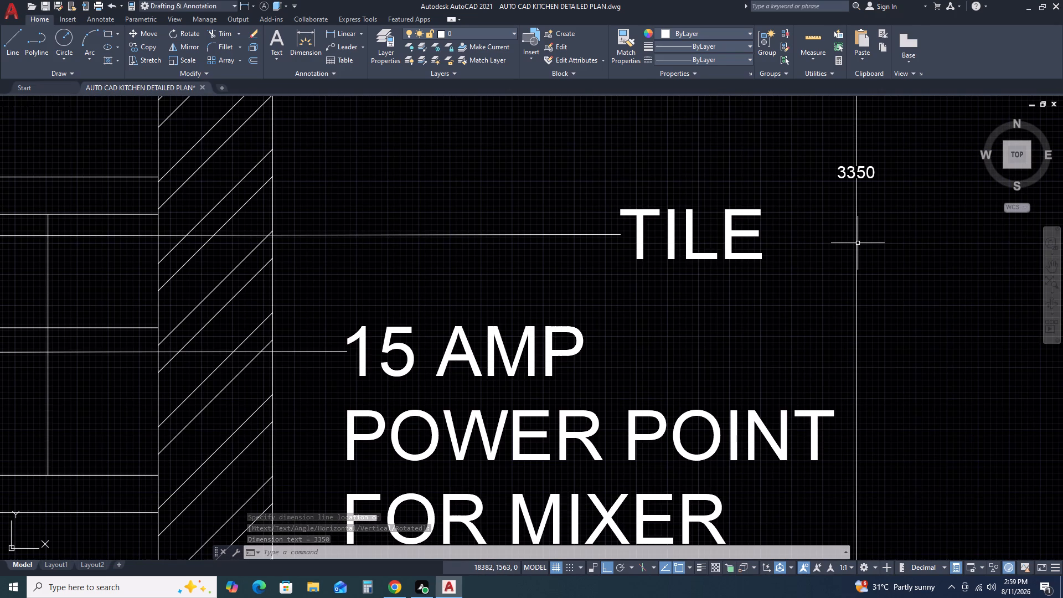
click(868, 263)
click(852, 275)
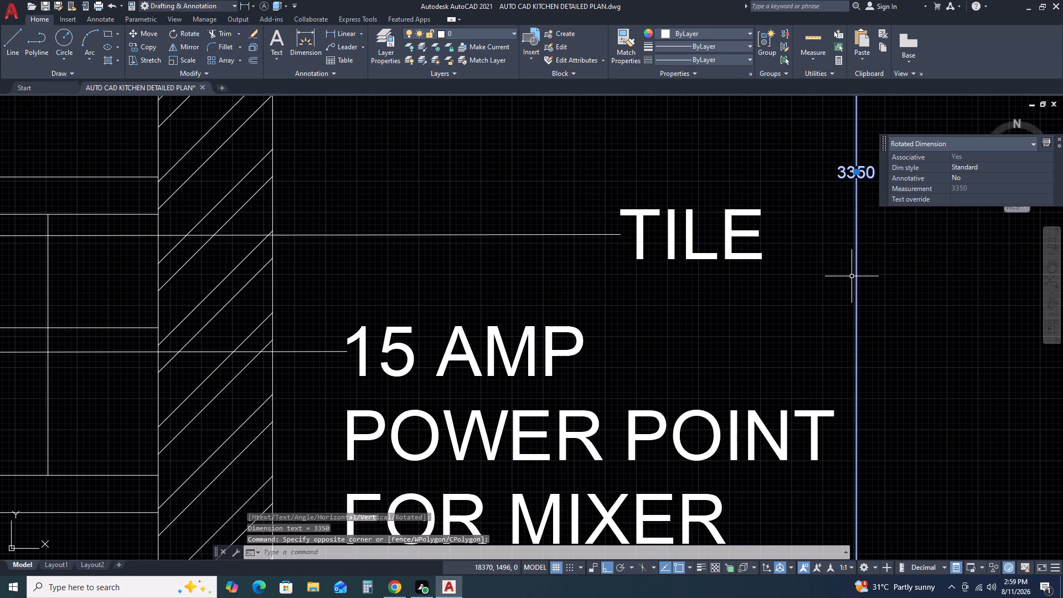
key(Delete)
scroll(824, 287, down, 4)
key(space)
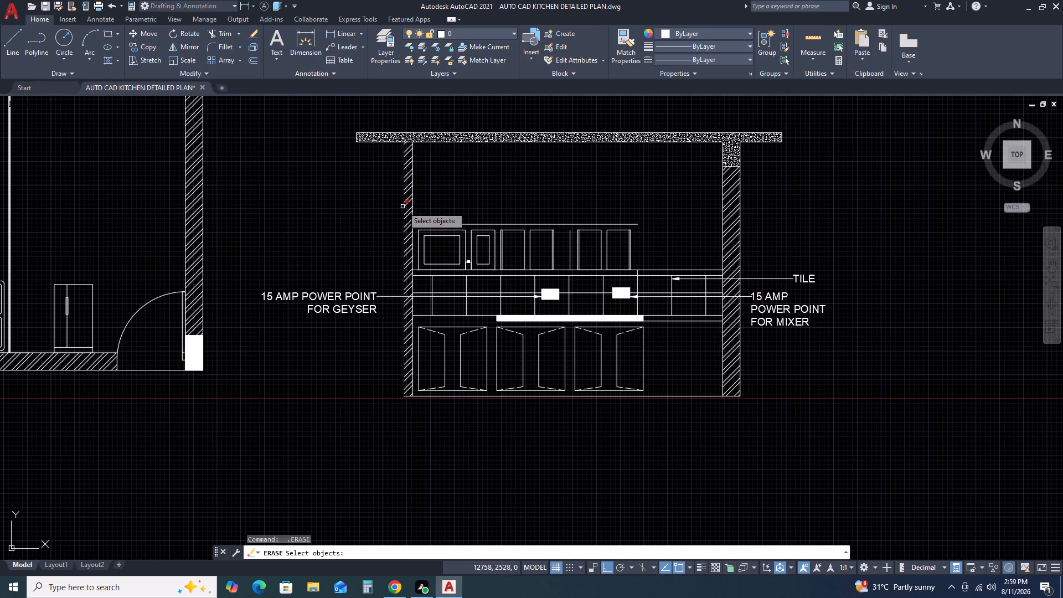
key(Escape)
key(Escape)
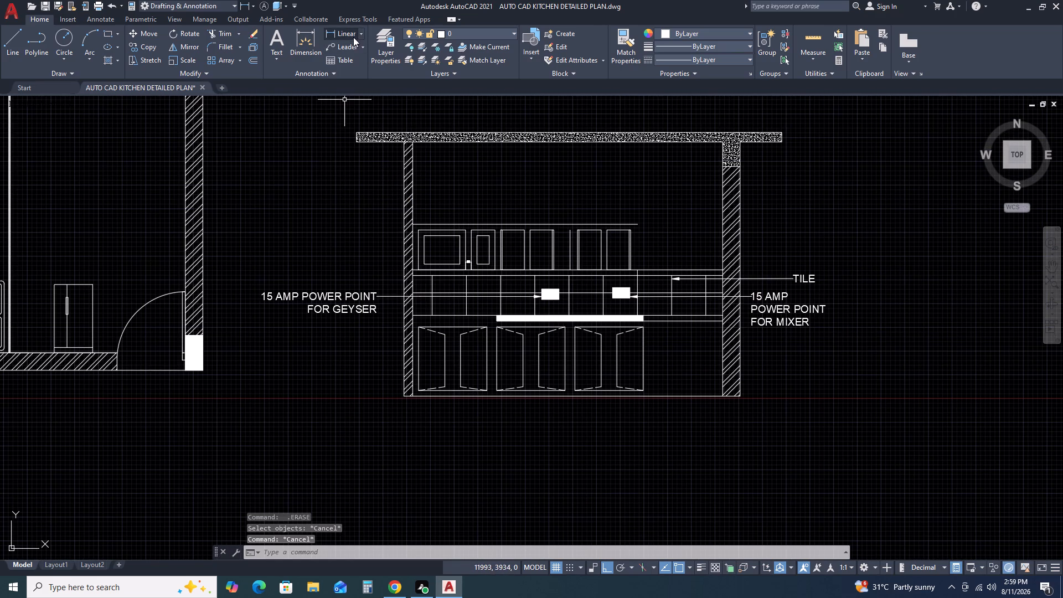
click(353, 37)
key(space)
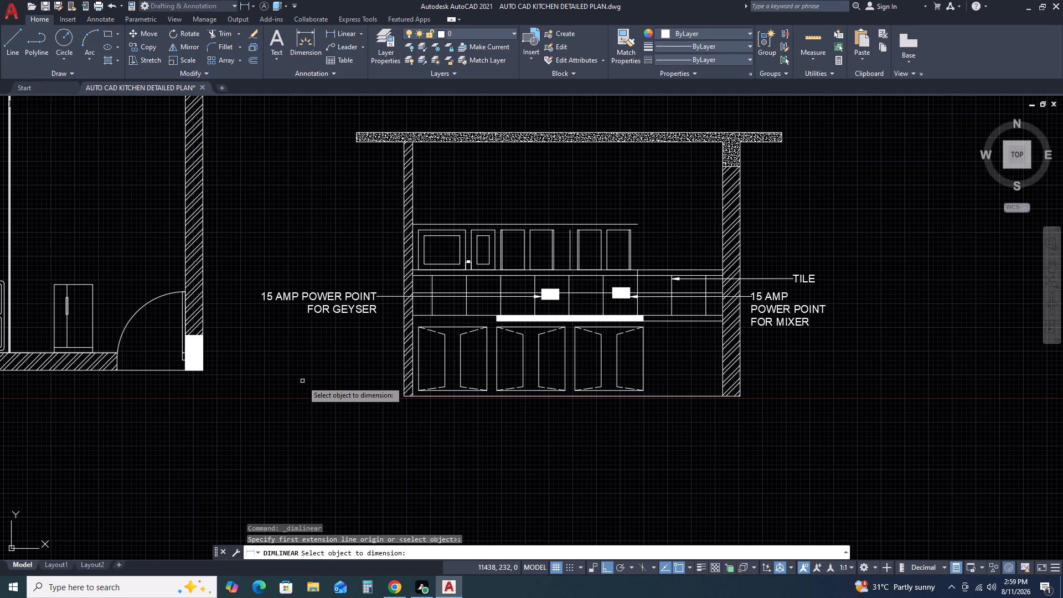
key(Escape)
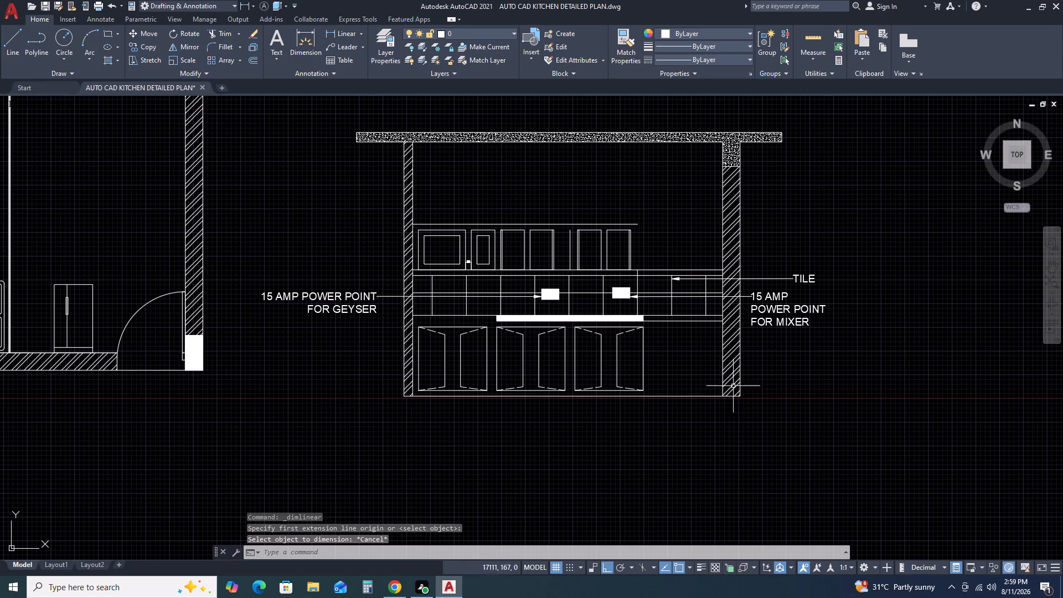
Add a vertical linear dimension from the right wall's inner base corner to the slab underside, placed outside the multileader notes.
scroll(721, 396, down, 2)
middle_drag(791, 385, 708, 399)
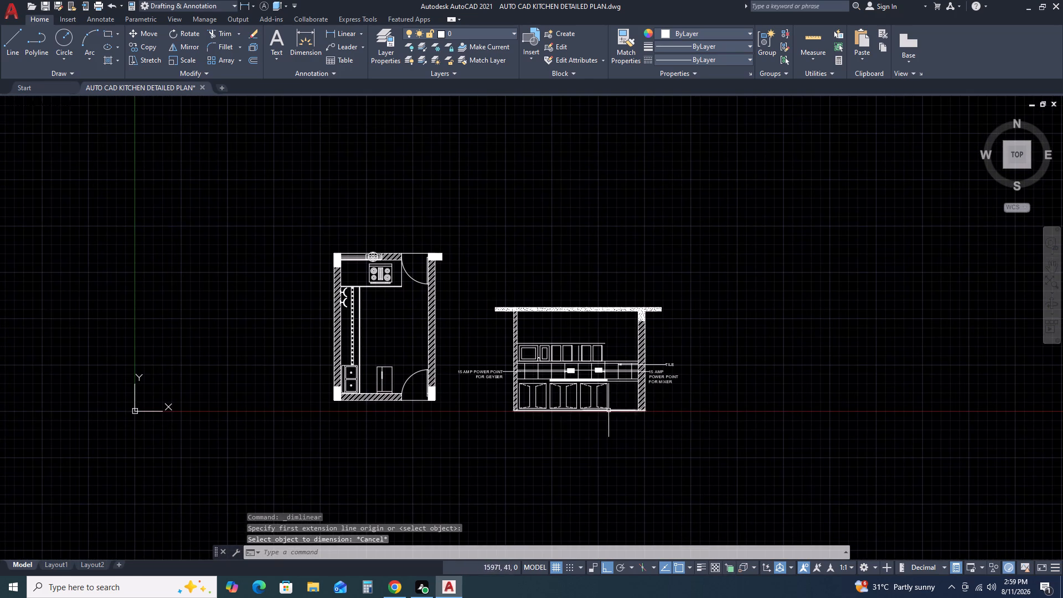
key(space)
scroll(615, 397, up, 2)
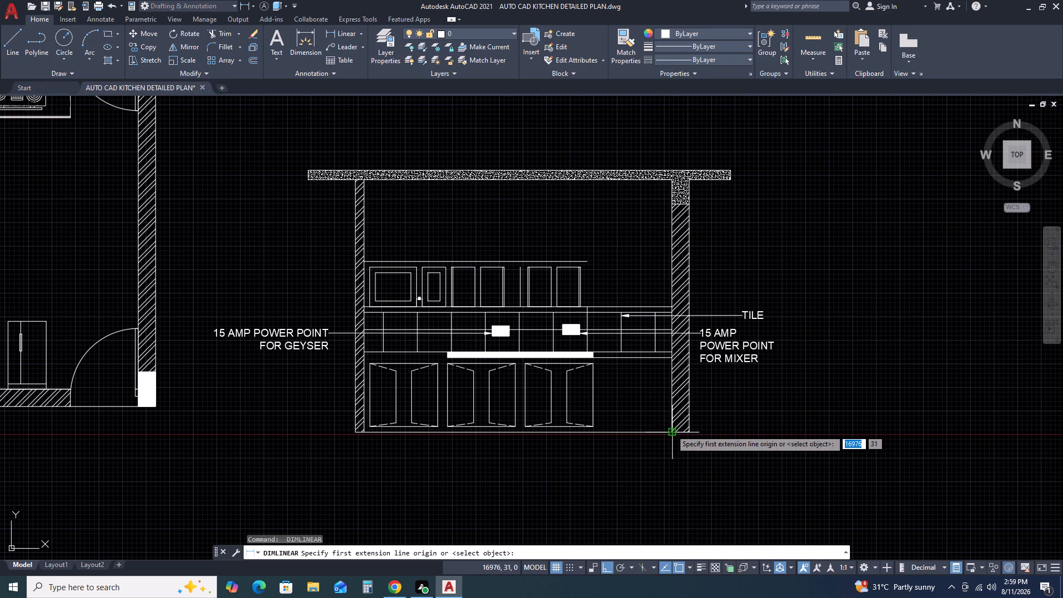
click(671, 430)
middle_drag(703, 202, 695, 319)
scroll(654, 307, up, 3)
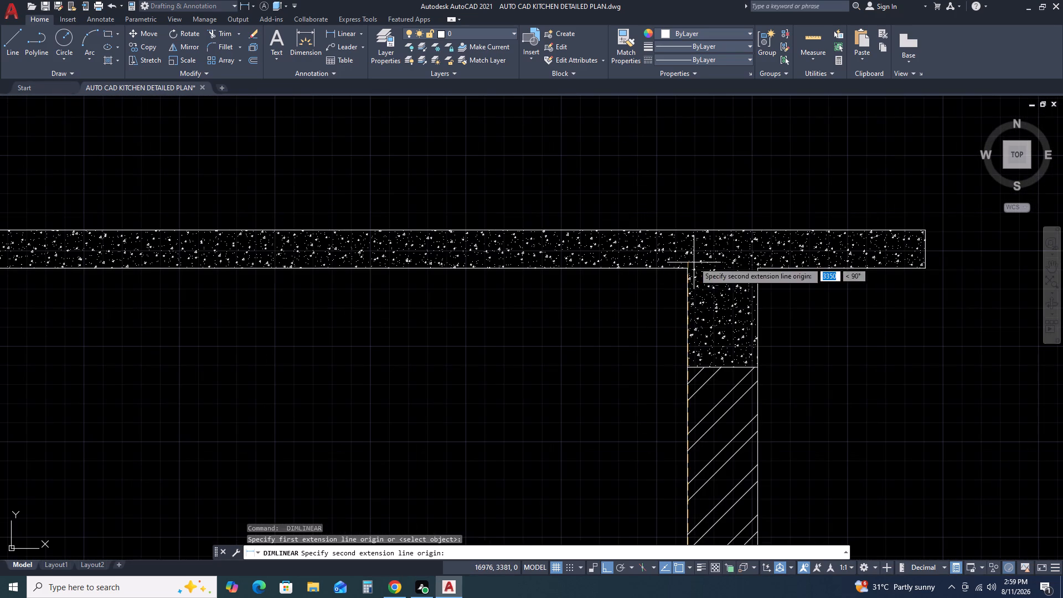
click(686, 270)
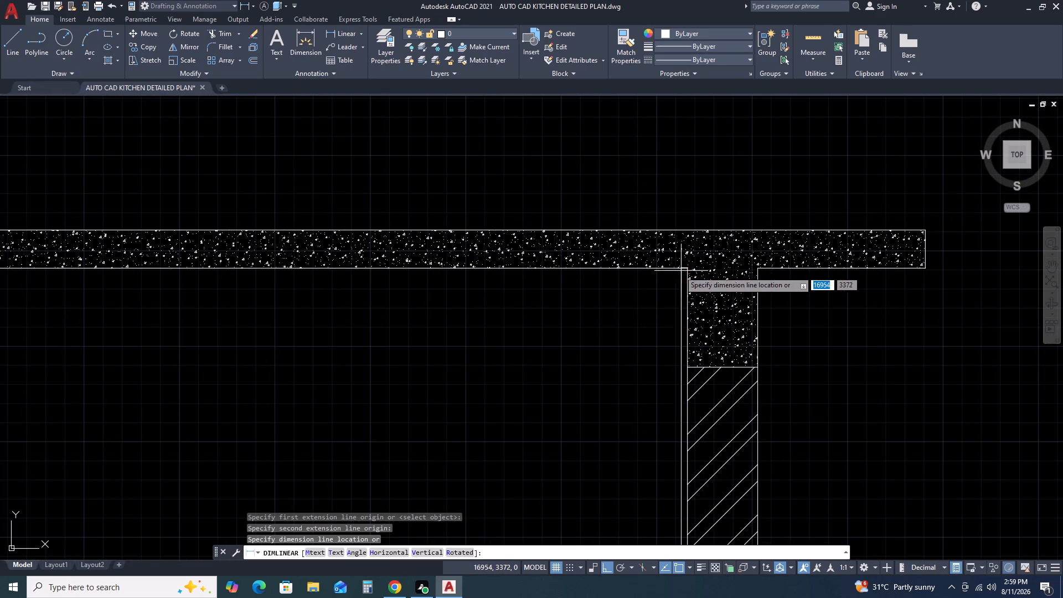
scroll(726, 293, down, 3)
click(833, 336)
Examine the new vertical height dimension, including its text size and extent, against the elevation and its notes.
scroll(837, 420, up, 3)
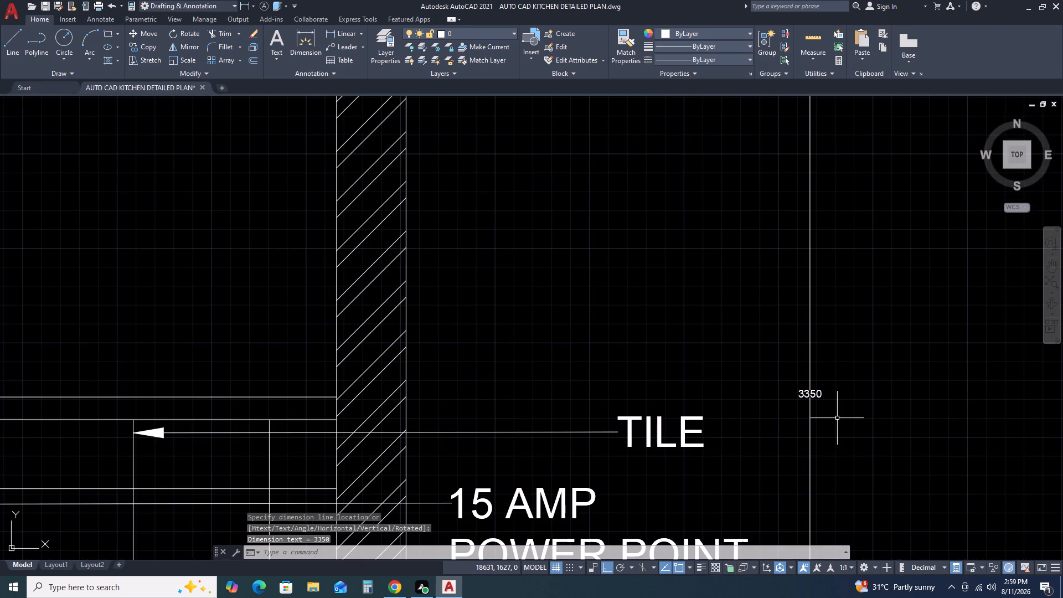
scroll(837, 418, down, 2)
middle_drag(887, 440, 769, 387)
middle_drag(753, 378, 740, 371)
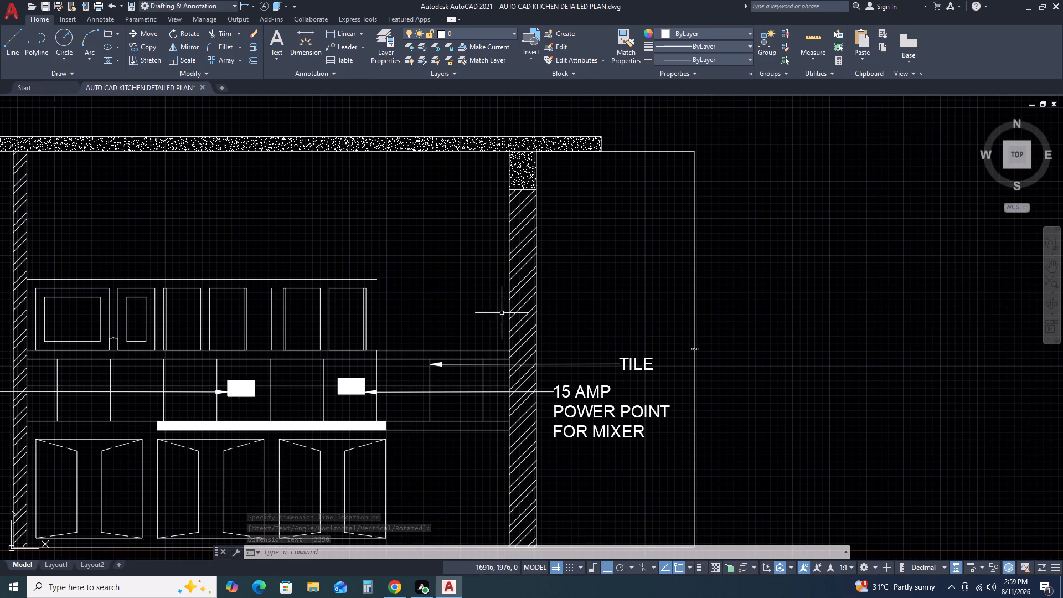
scroll(581, 304, down, 2)
scroll(399, 400, up, 2)
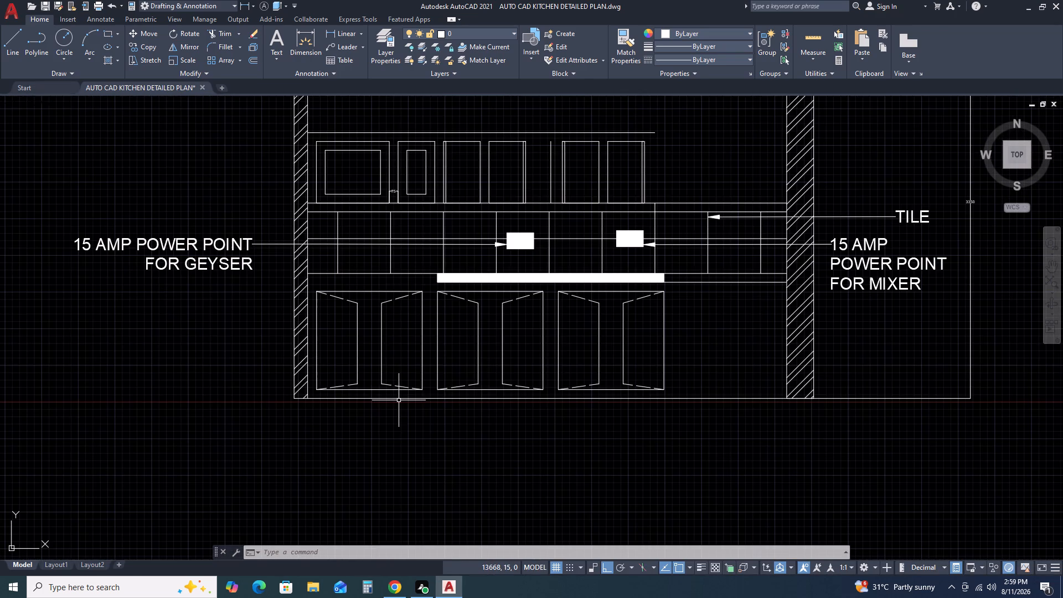
scroll(702, 423, down, 1)
middle_drag(899, 435, 789, 513)
scroll(752, 263, up, 4)
middle_drag(761, 293, 774, 350)
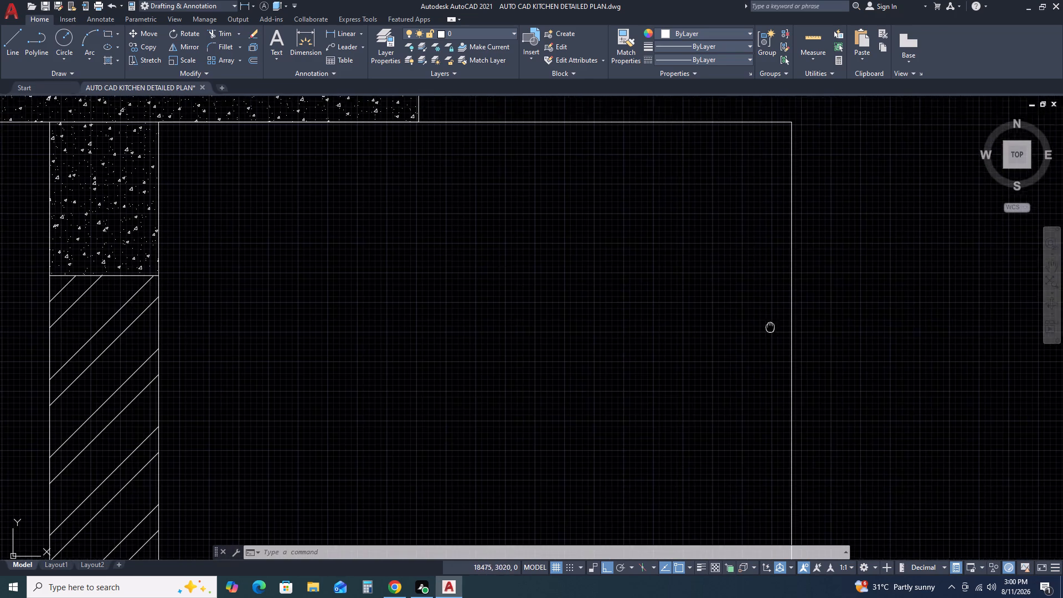
Stretch the upper origin of the vertical height dimension 25 units down from the slab underside at the right wall's inner corner.
middle_drag(774, 350, 786, 451)
scroll(787, 453, down, 1)
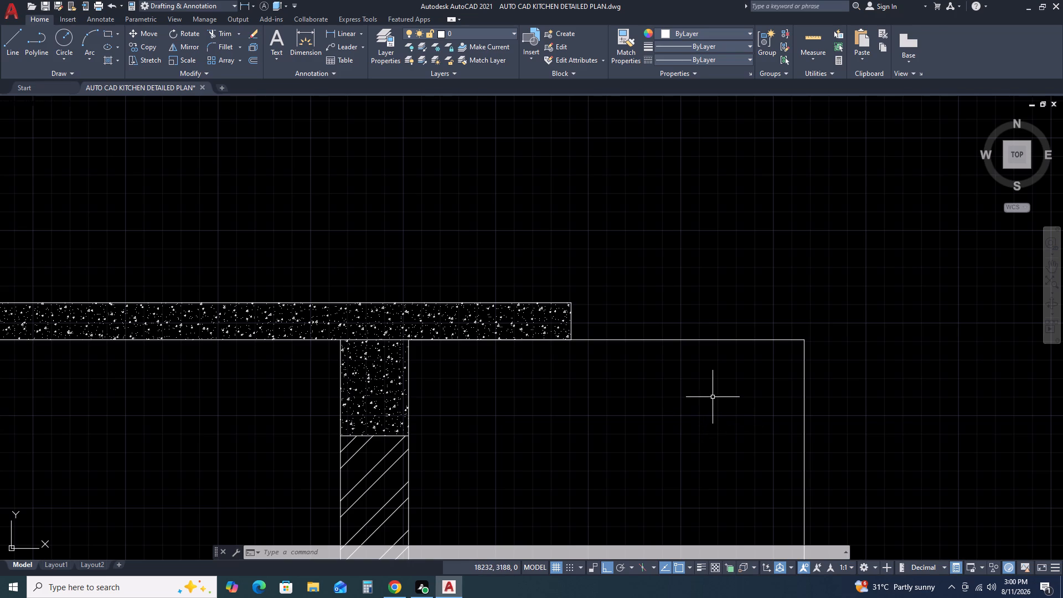
scroll(713, 398, down, 2)
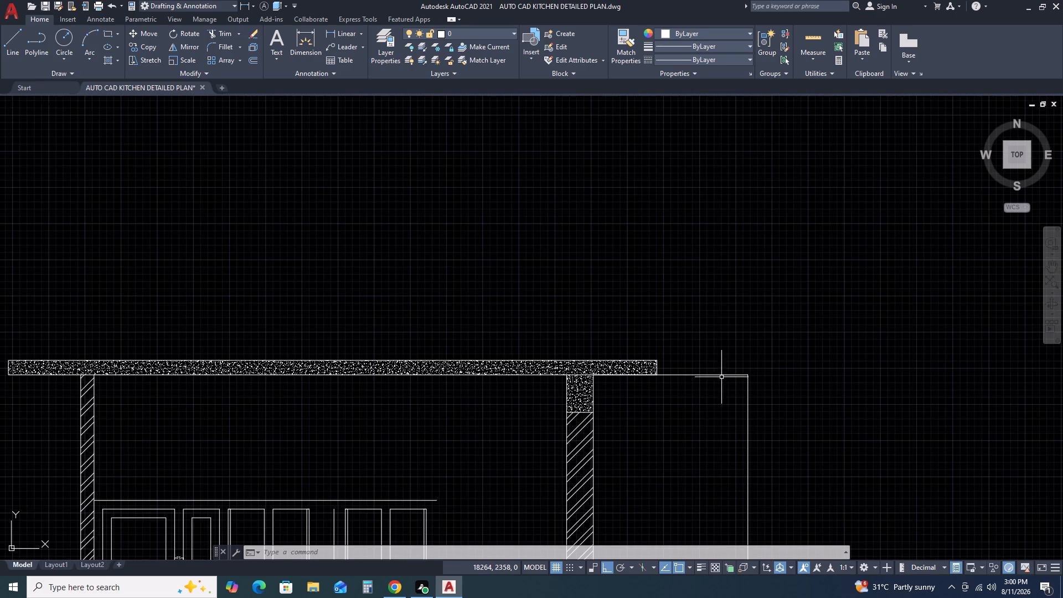
drag(736, 359, 734, 368)
double_click(704, 460)
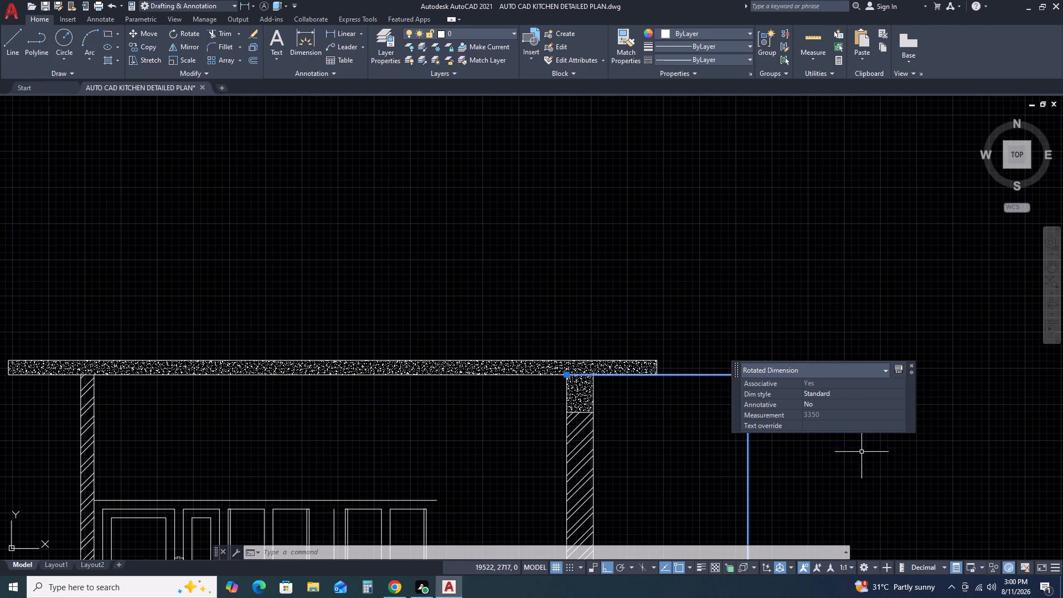
scroll(859, 454, down, 3)
middle_drag(881, 471, 833, 386)
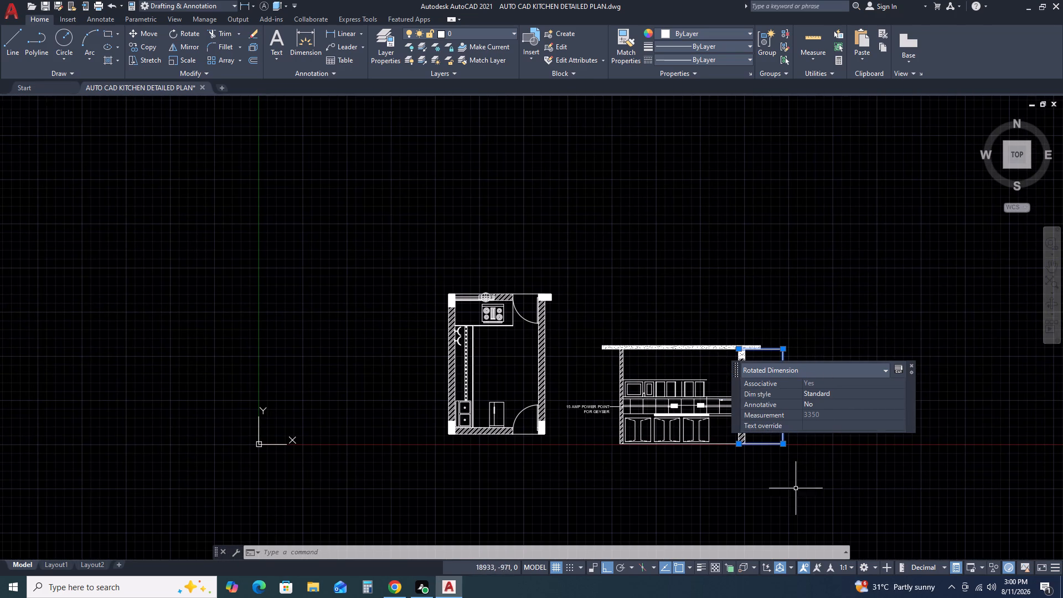
middle_drag(777, 482, 649, 330)
scroll(652, 199, up, 3)
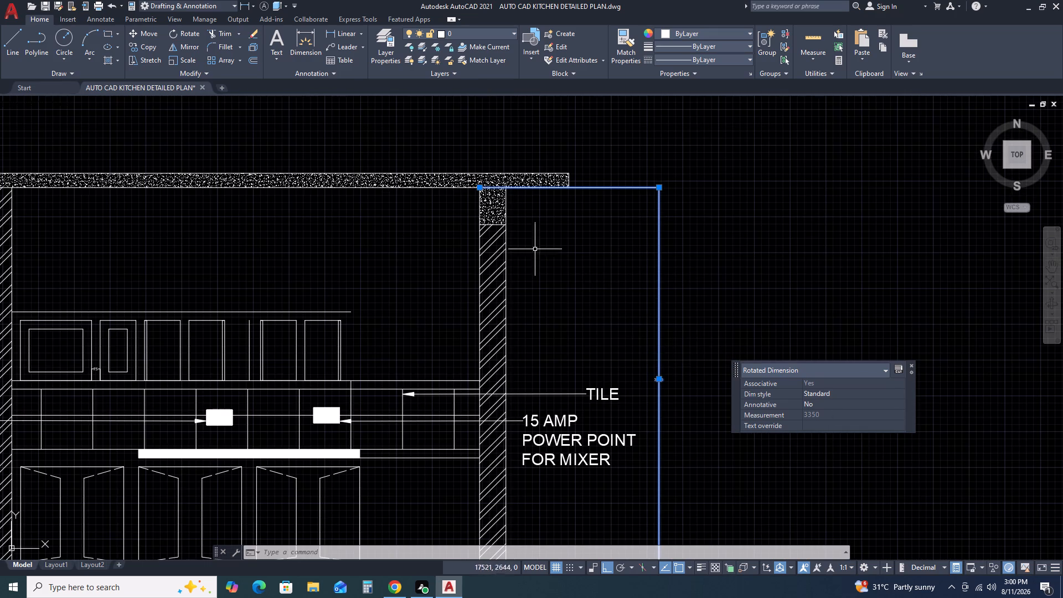
scroll(492, 175, up, 2)
scroll(462, 214, up, 2)
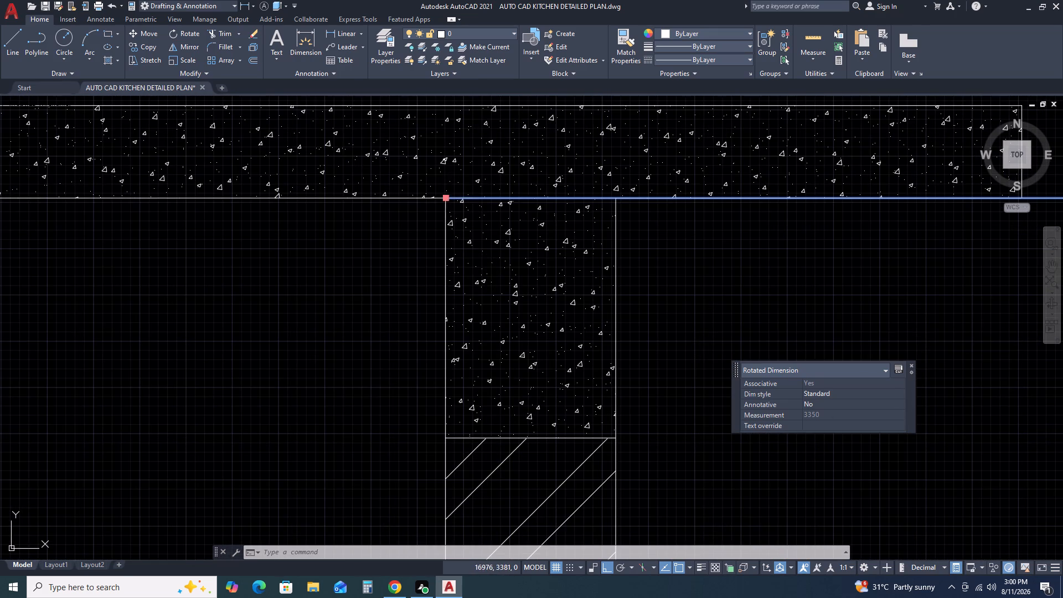
click(445, 197)
text(25)
key(space)
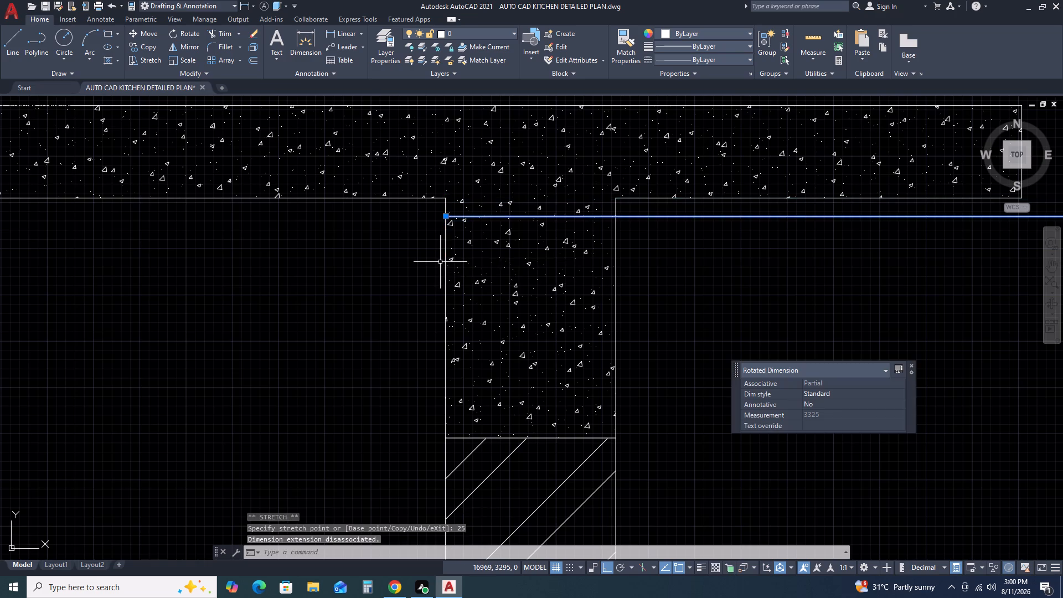
Examine the stretched height dimension's text and its upper end against the slab underside and the right wall.
scroll(436, 270, down, 3)
scroll(488, 303, down, 4)
scroll(534, 352, up, 5)
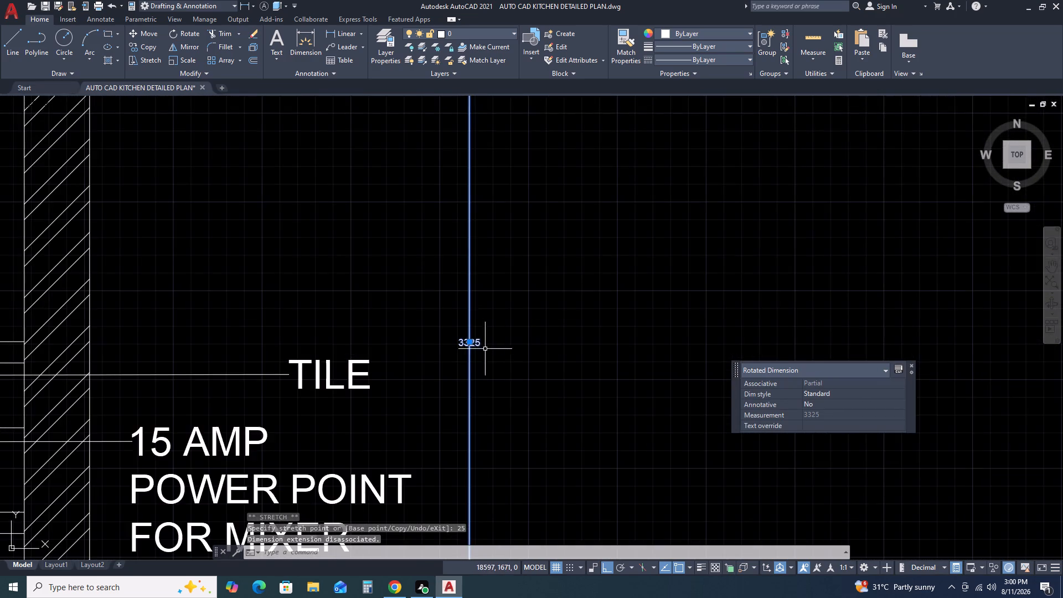
scroll(481, 347, up, 3)
scroll(564, 339, down, 5)
middle_drag(584, 358, 727, 548)
middle_drag(509, 317, 513, 323)
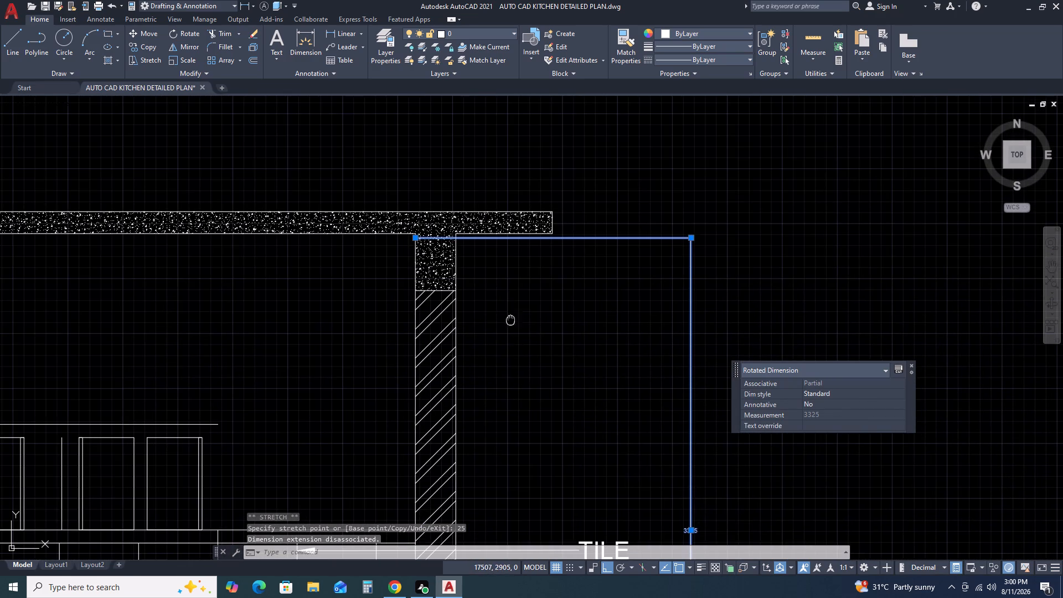
Examine the stretched height dimension's upper end against the slab underside and deselect it to review the whole elevation.
middle_drag(513, 323, 602, 453)
scroll(445, 377, up, 3)
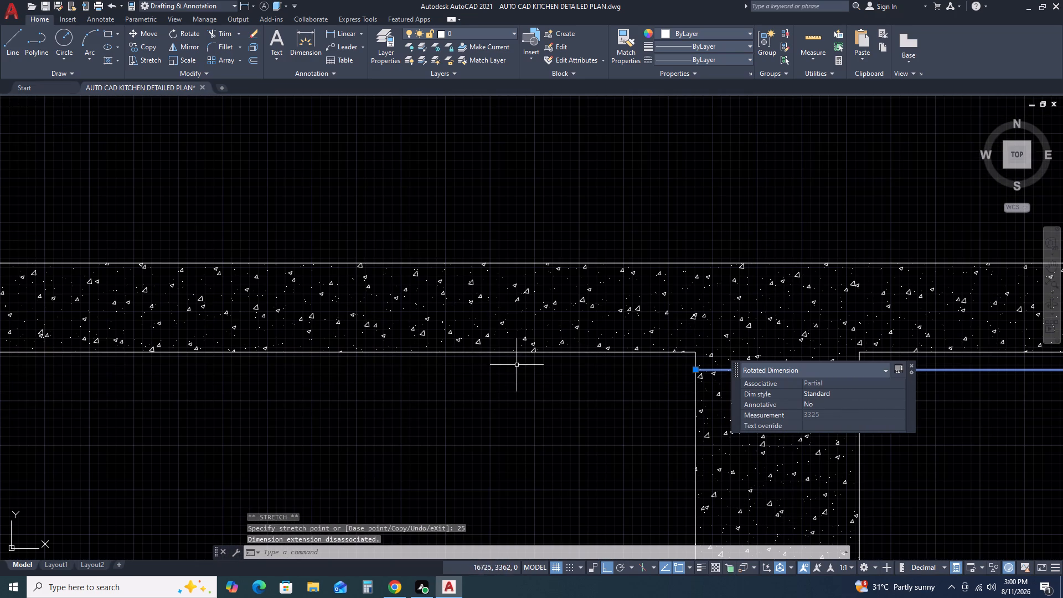
scroll(479, 347, down, 2)
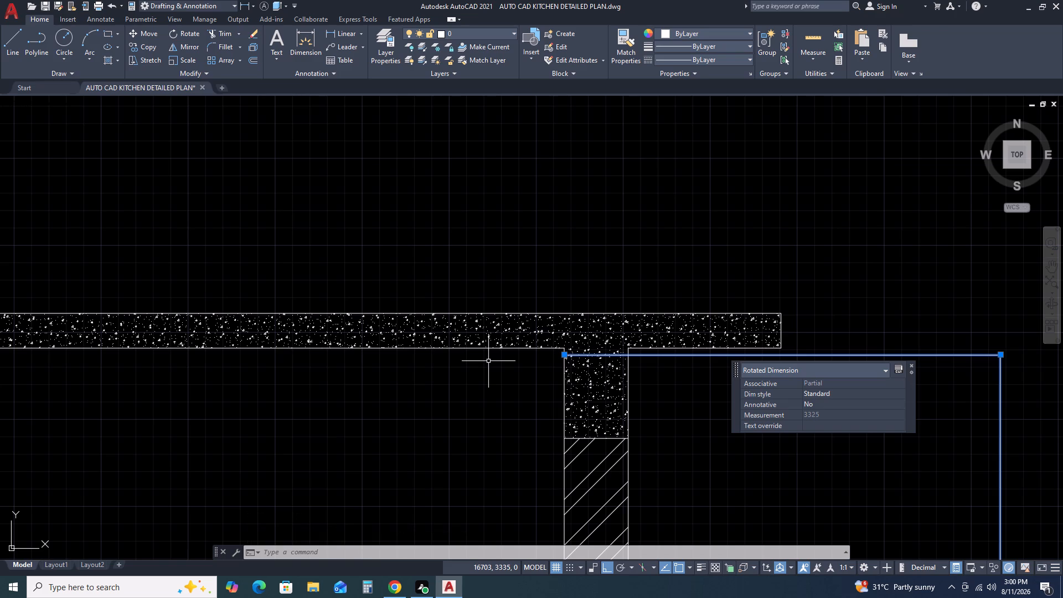
key(Escape)
scroll(495, 353, down, 3)
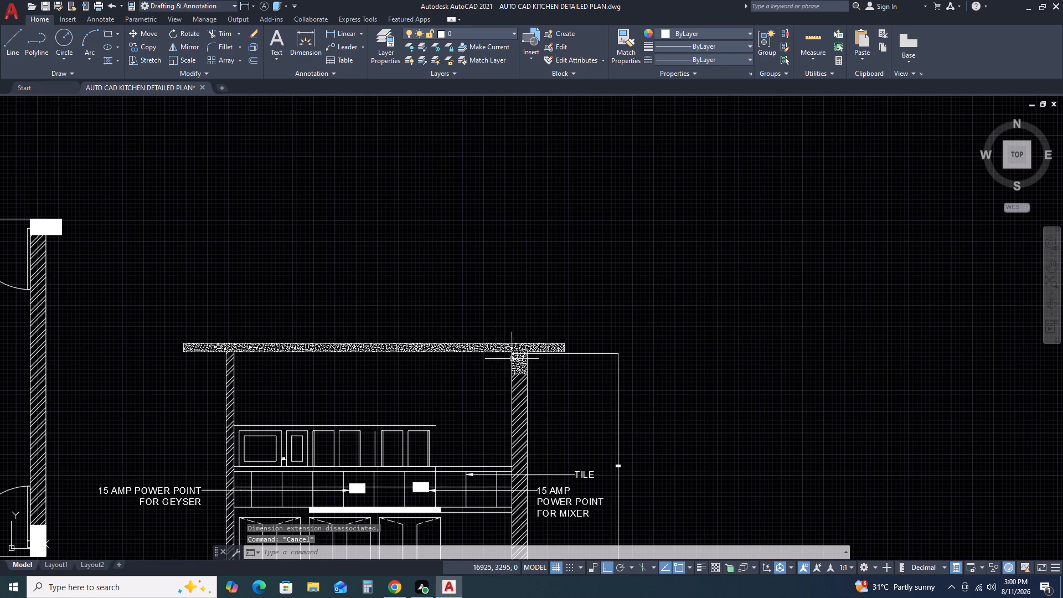
middle_drag(516, 404, 558, 313)
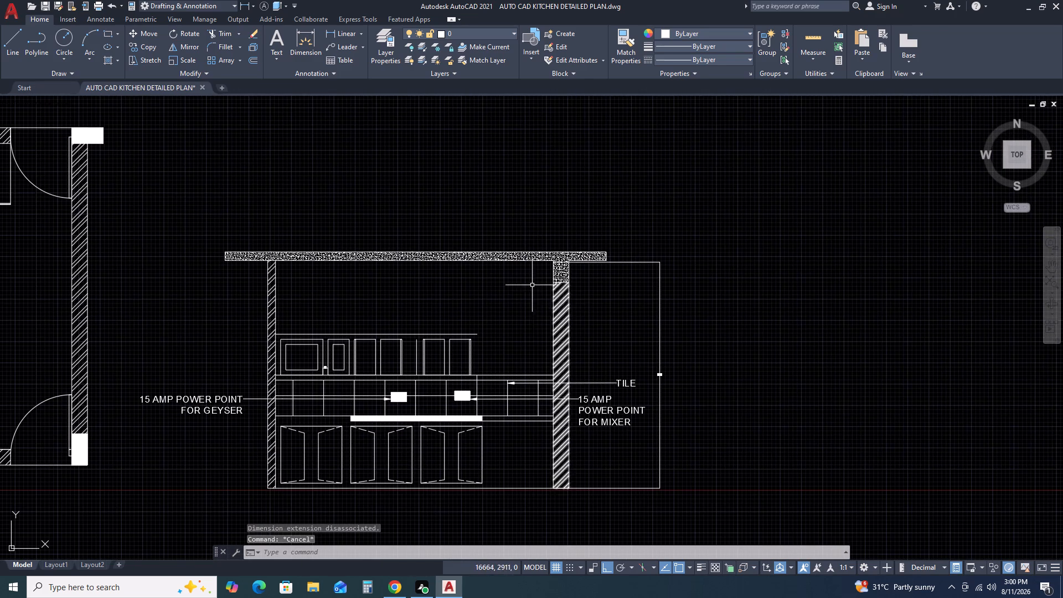
Add a vertical linear dimension for the concrete slab's thickness at its right end, placed just outside the slab edge.
scroll(521, 271, up, 2)
key(Escape)
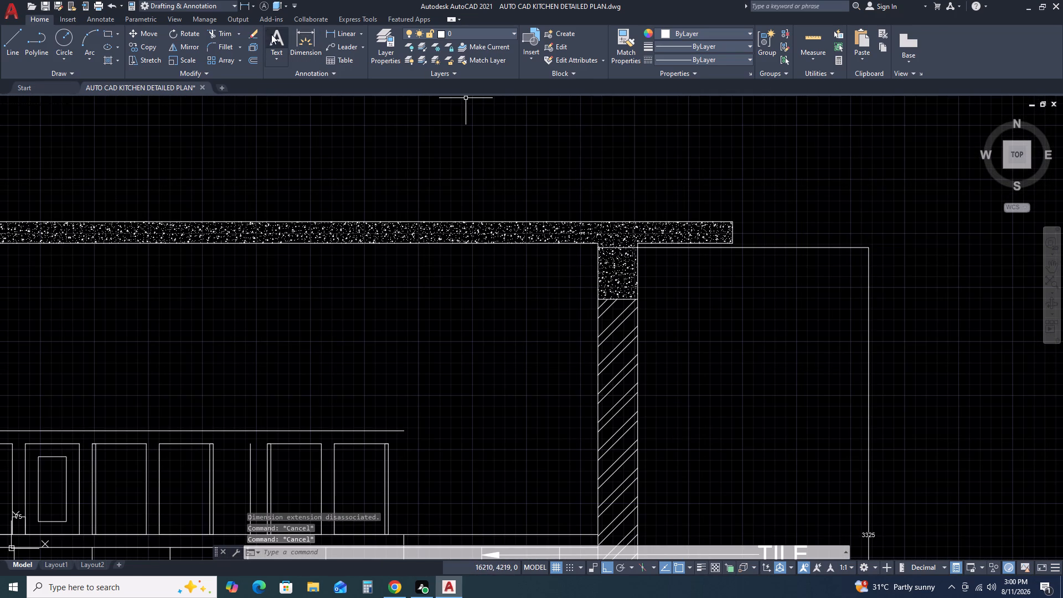
click(346, 27)
click(345, 34)
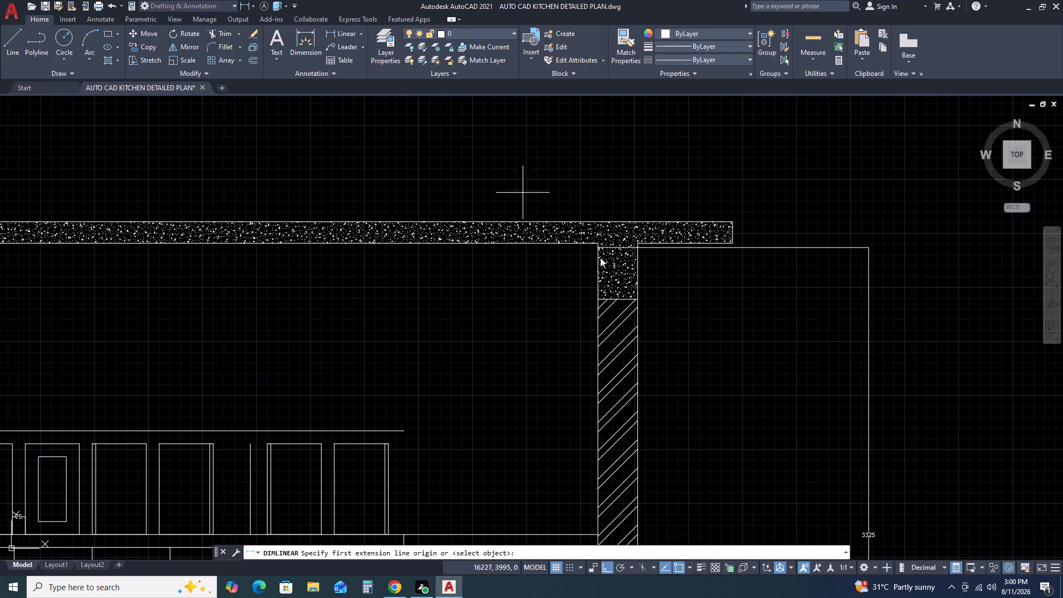
scroll(738, 223, up, 3)
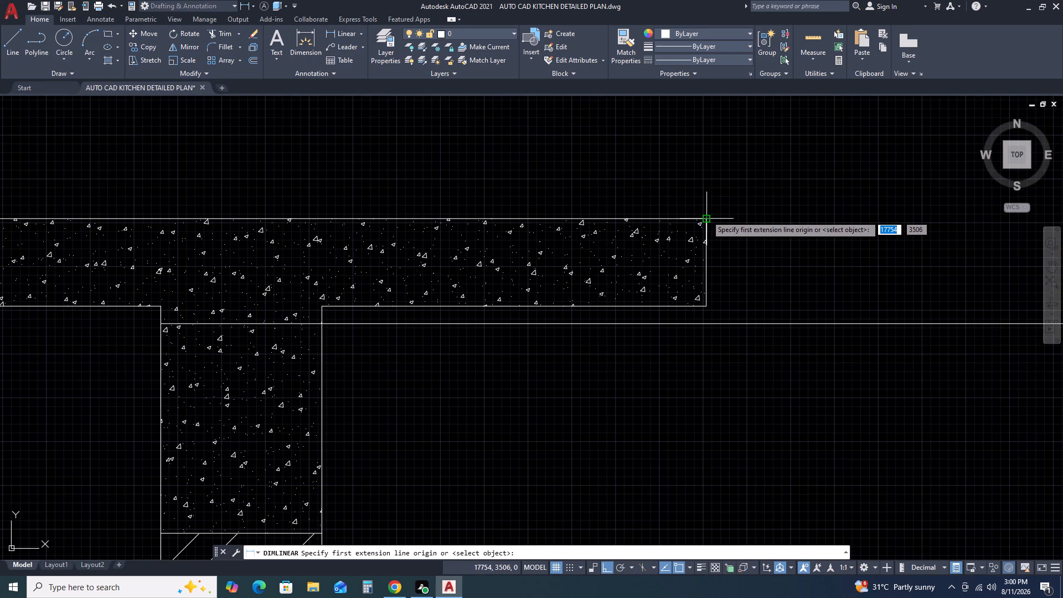
click(709, 215)
click(705, 306)
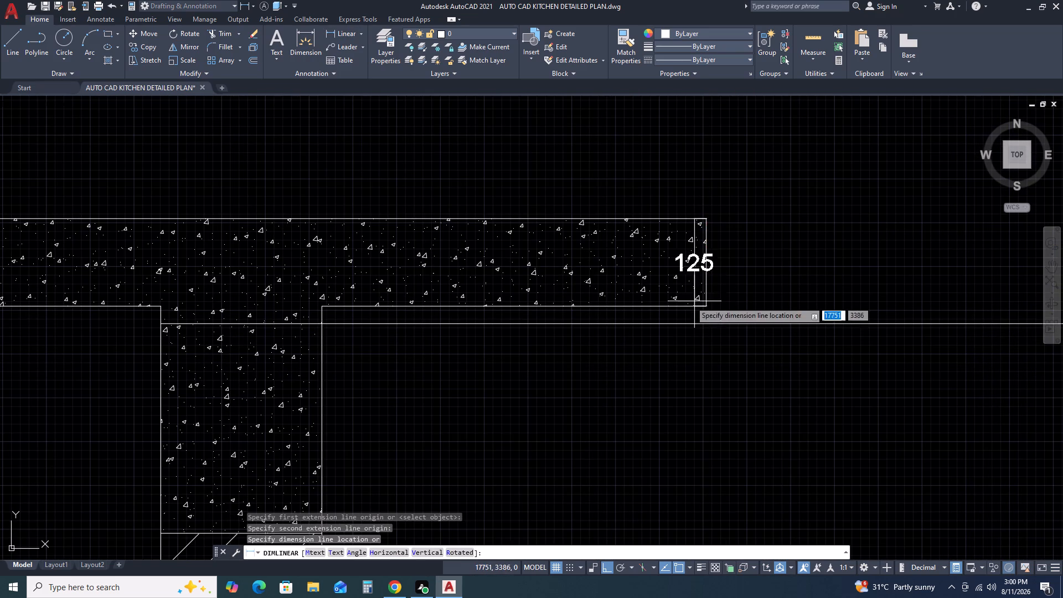
scroll(645, 293, down, 1)
click(758, 301)
scroll(598, 315, down, 2)
middle_drag(605, 347, 629, 240)
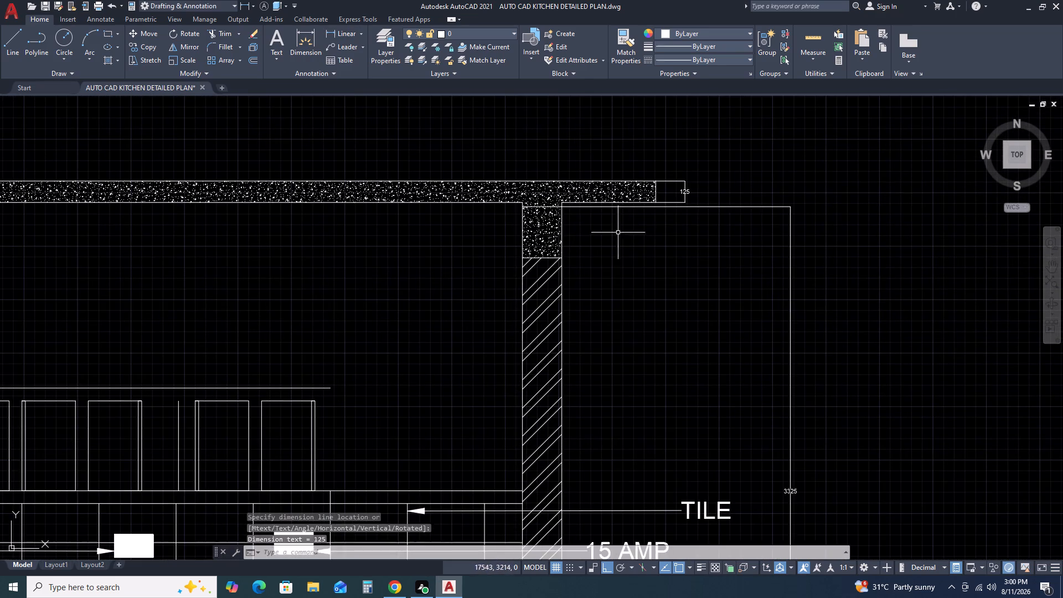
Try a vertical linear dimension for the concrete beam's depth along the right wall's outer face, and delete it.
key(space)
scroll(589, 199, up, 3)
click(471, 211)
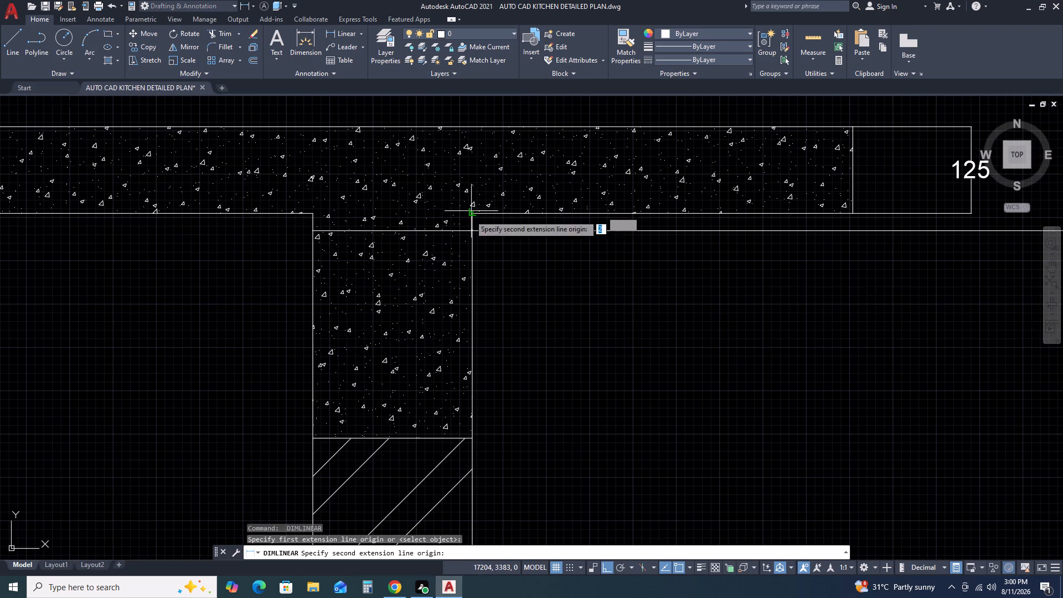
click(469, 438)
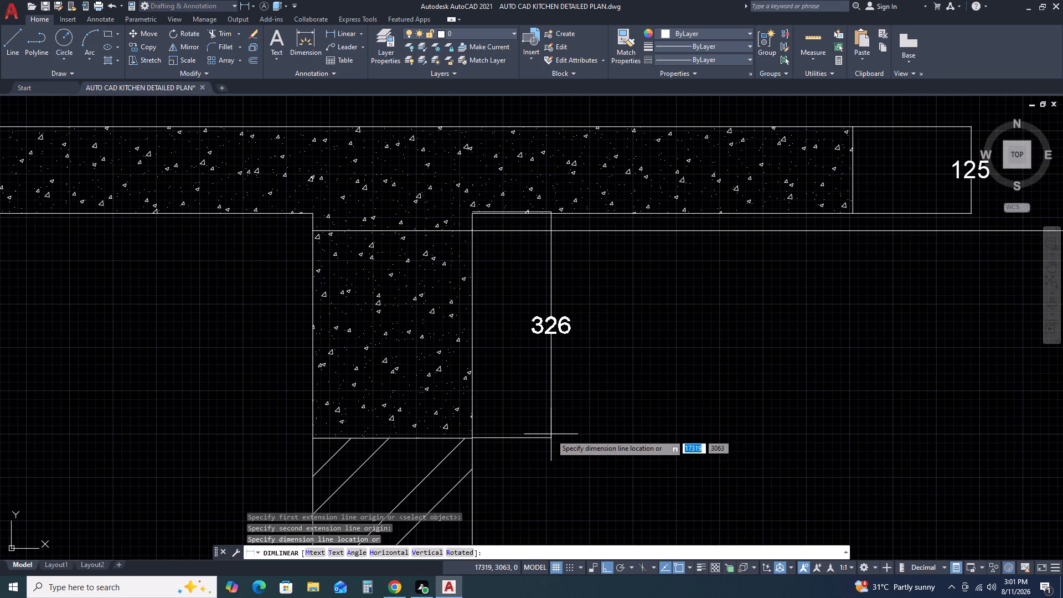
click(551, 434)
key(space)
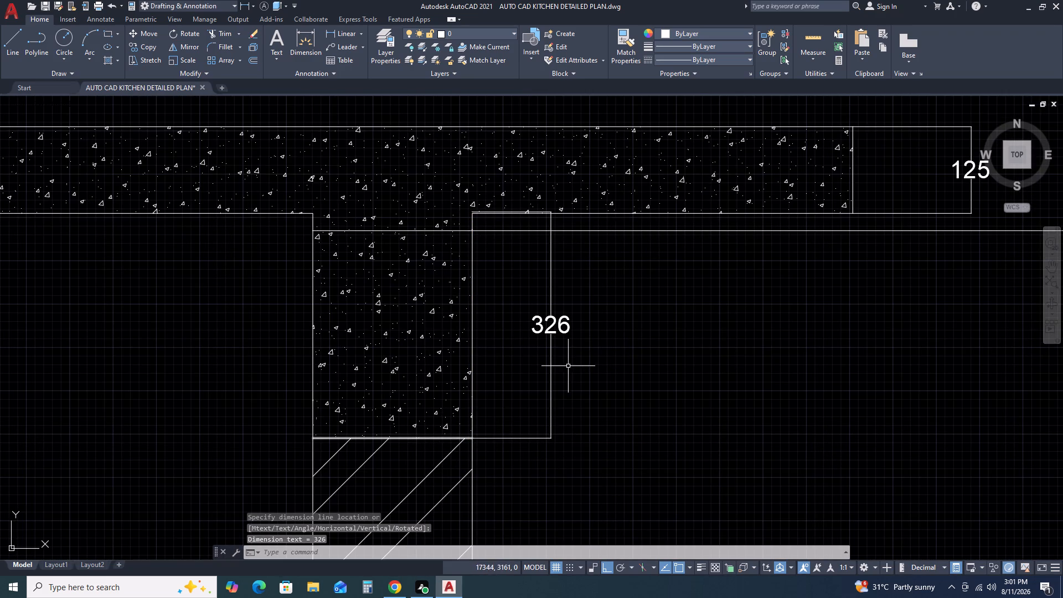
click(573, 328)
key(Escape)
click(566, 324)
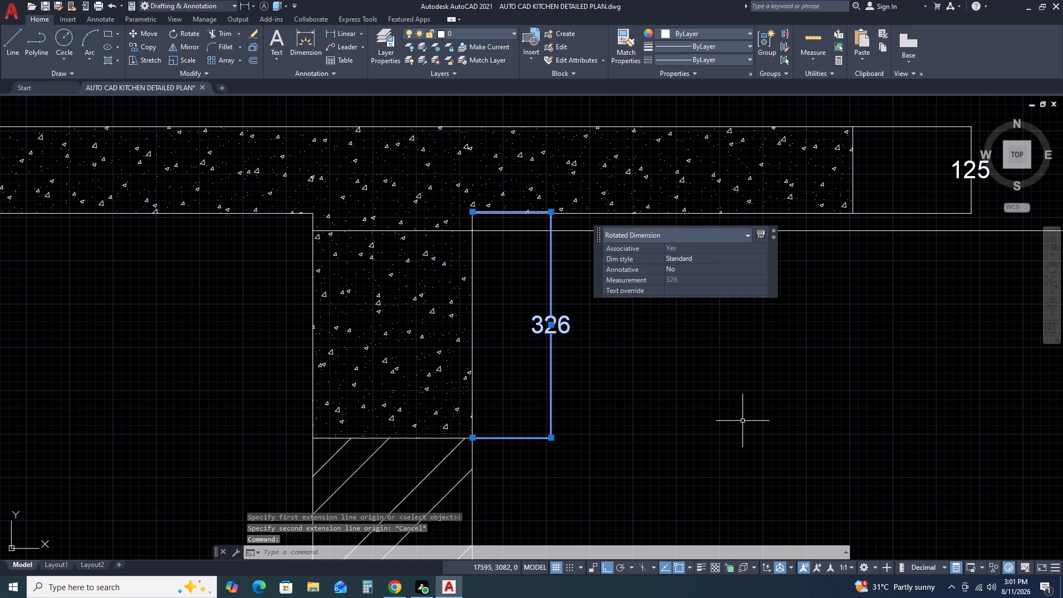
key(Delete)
Dimension the beam's depth vertically from the slab underside corner to the beam's lower outer corner, placed just outside the right wall.
click(342, 38)
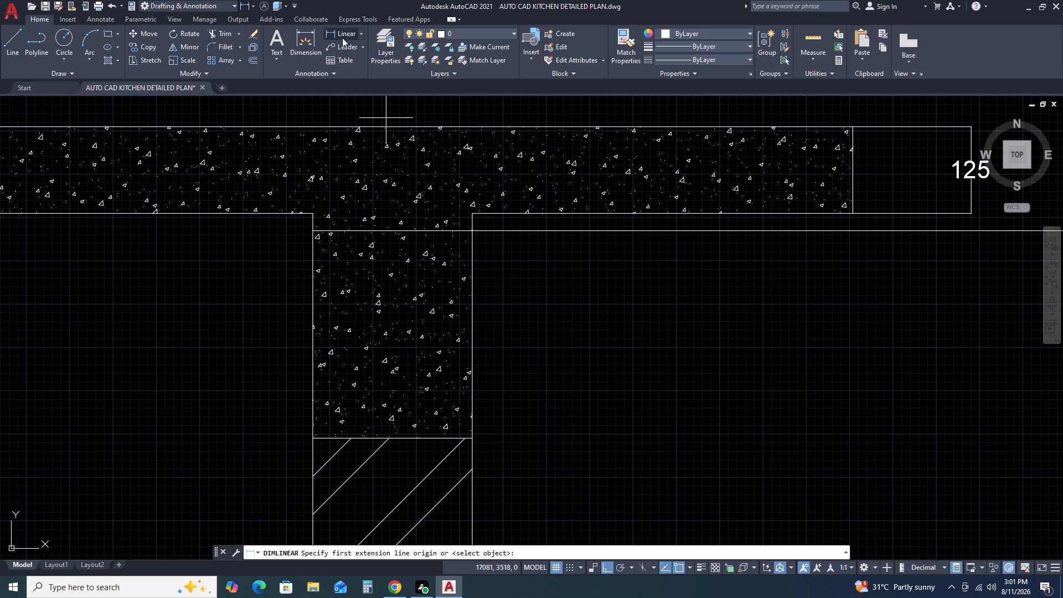
click(471, 215)
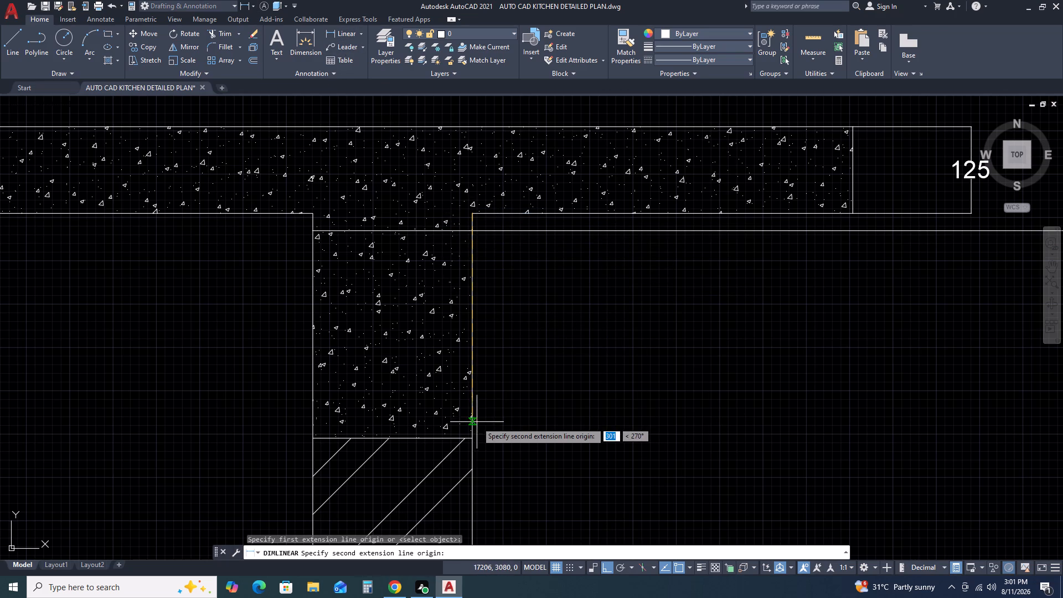
click(473, 437)
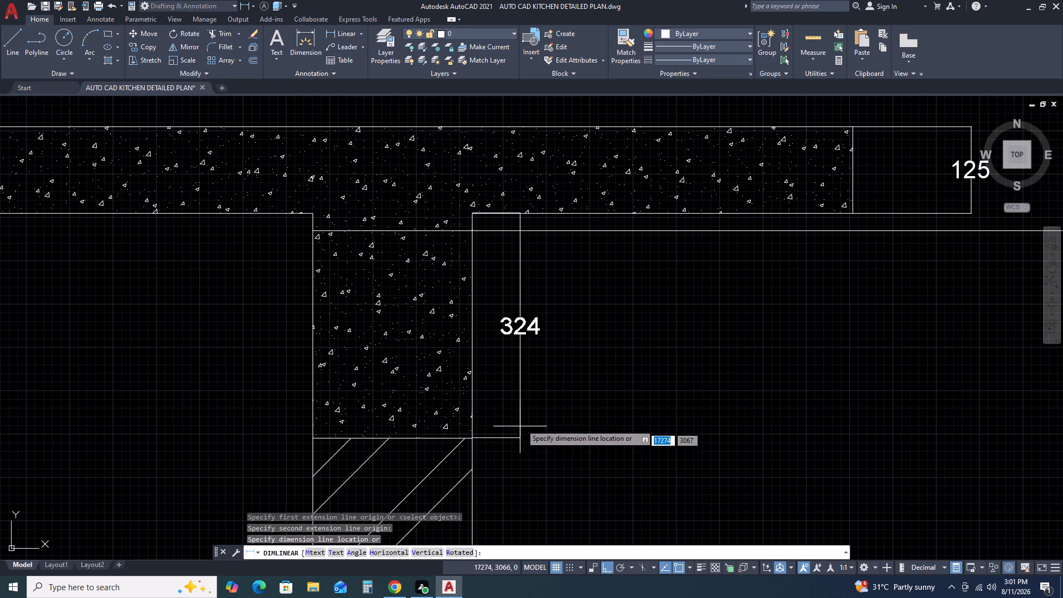
click(528, 379)
scroll(500, 195, up, 3)
scroll(511, 262, up, 3)
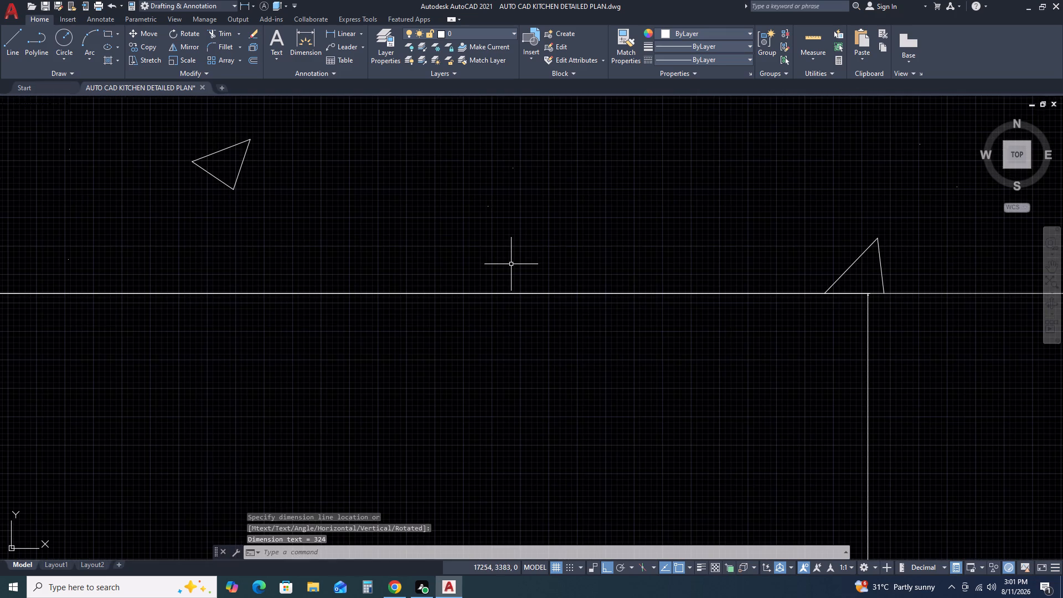
scroll(511, 264, down, 7)
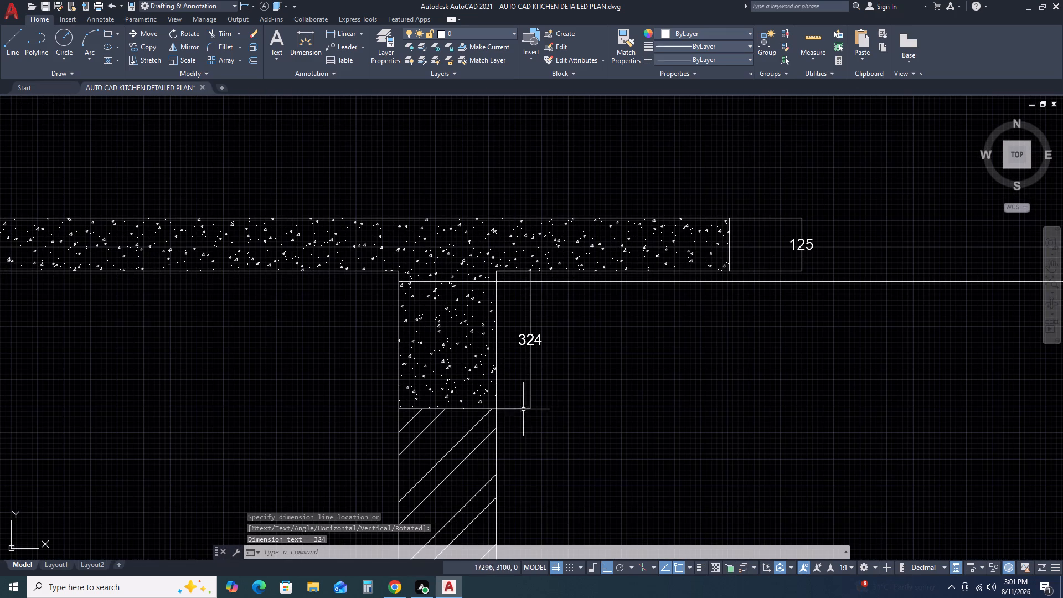
Stretch the lower origin of the beam depth dimension 1 unit down along the right wall's outer face.
drag(519, 416, 517, 407)
click(516, 403)
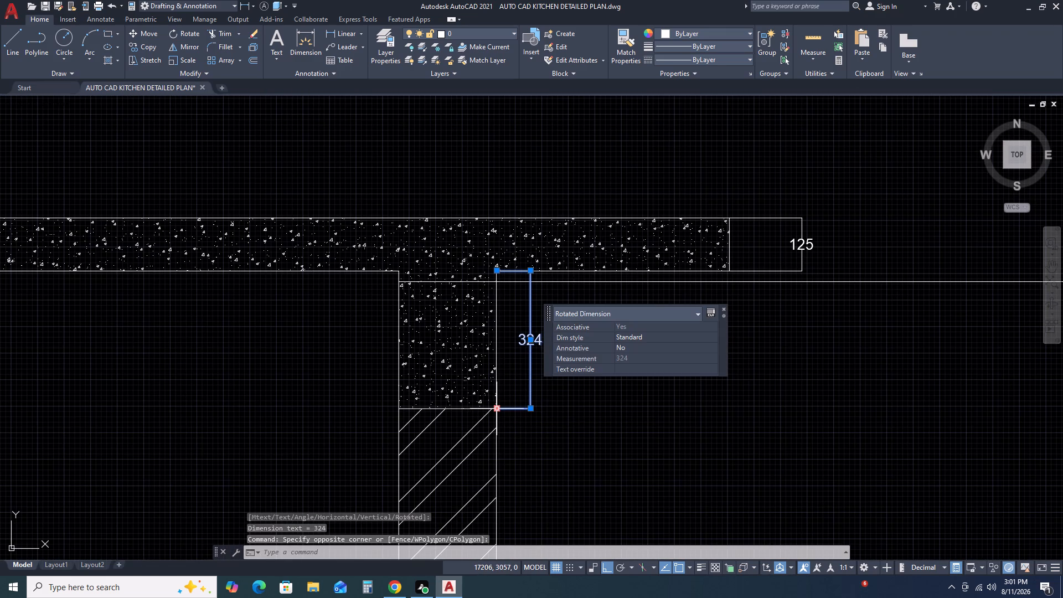
click(496, 409)
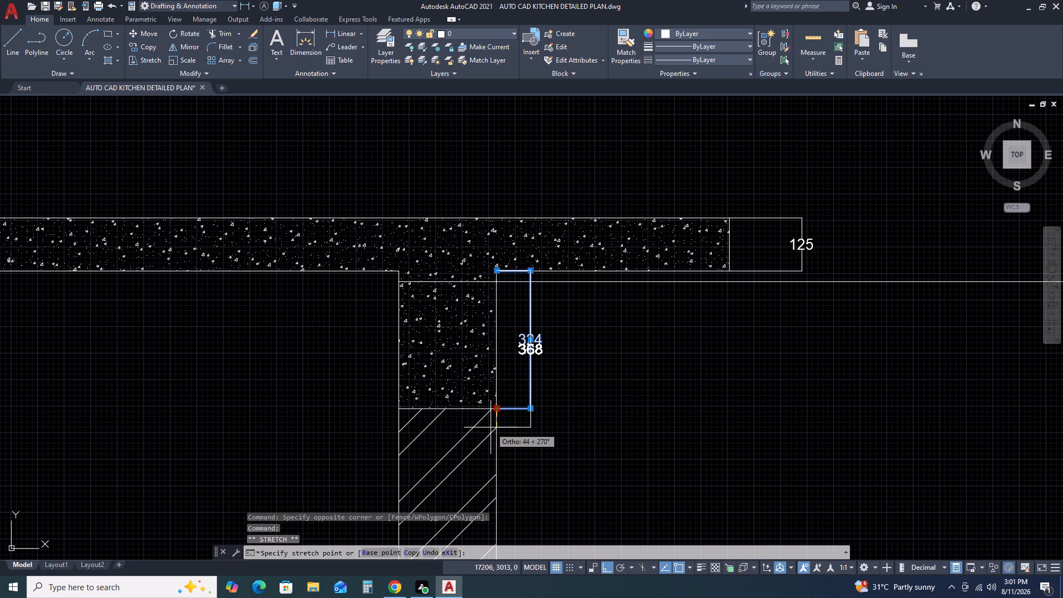
text(1)
key(space)
key(Escape)
scroll(493, 409, up, 2)
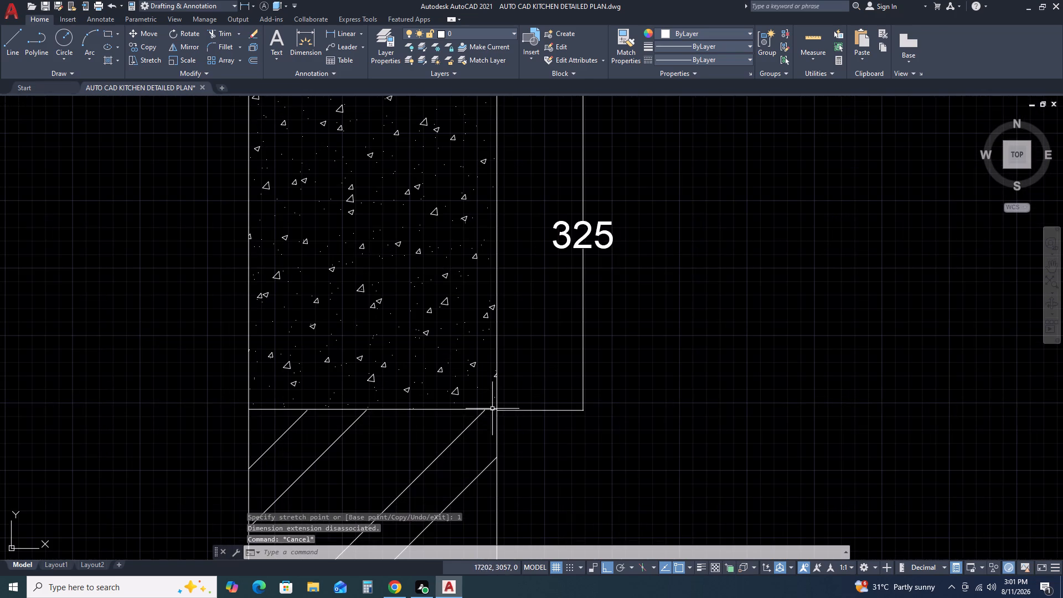
Move the beam's bottom line down from its outer endpoint to meet the lower extension line of the beam depth dimension.
click(469, 410)
scroll(497, 416, up, 4)
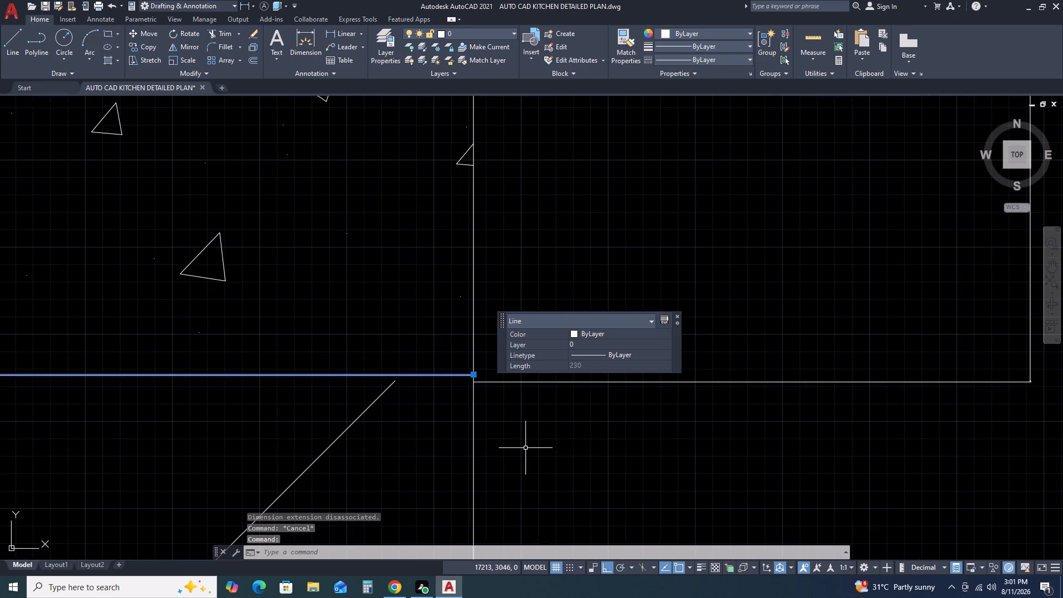
text(M)
key(space)
click(474, 372)
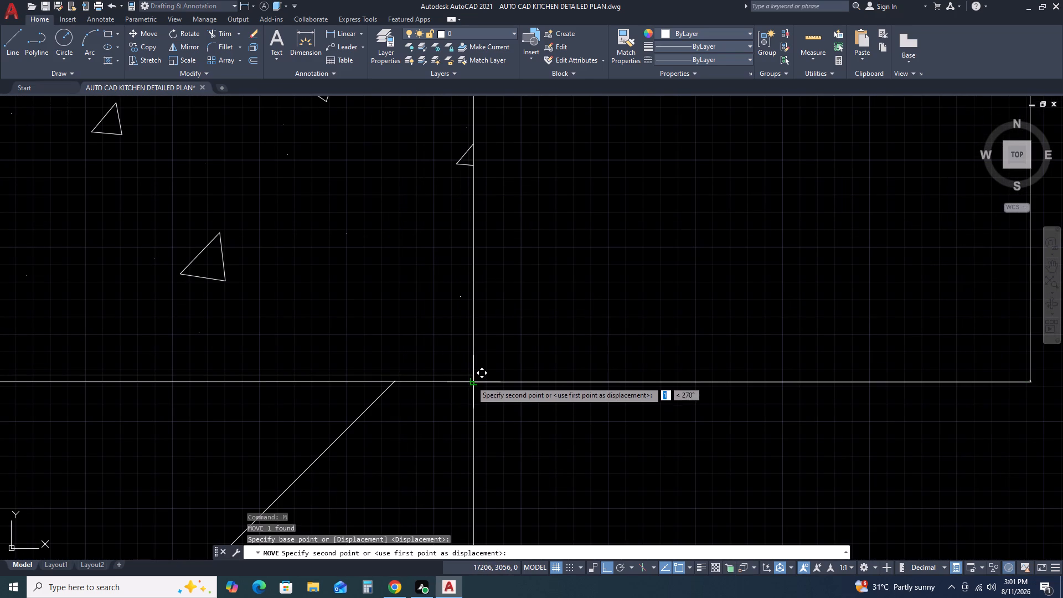
click(471, 381)
scroll(407, 392, up, 2)
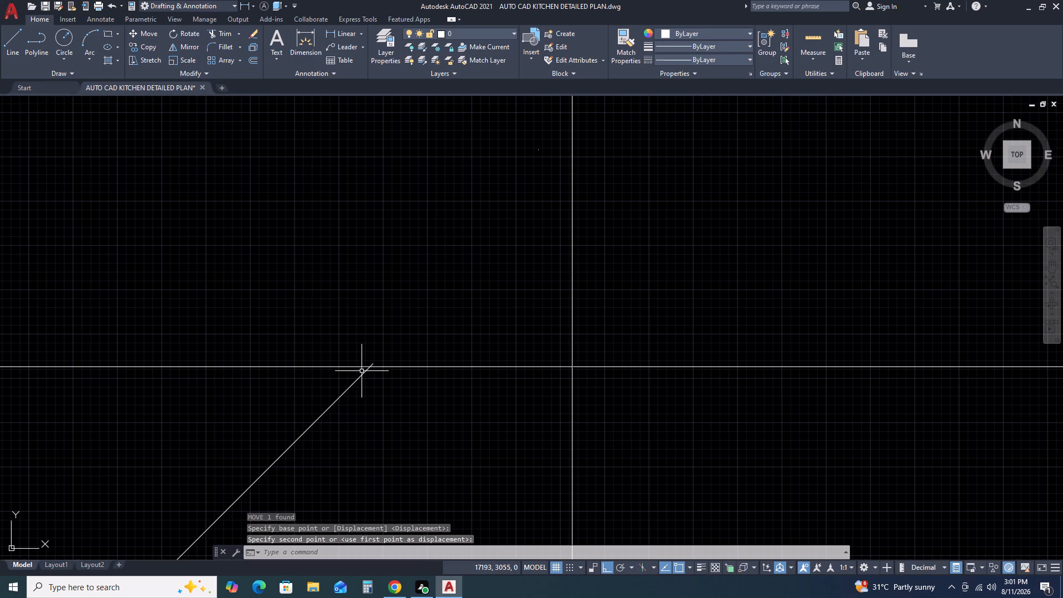
scroll(398, 359, down, 6)
scroll(475, 358, down, 4)
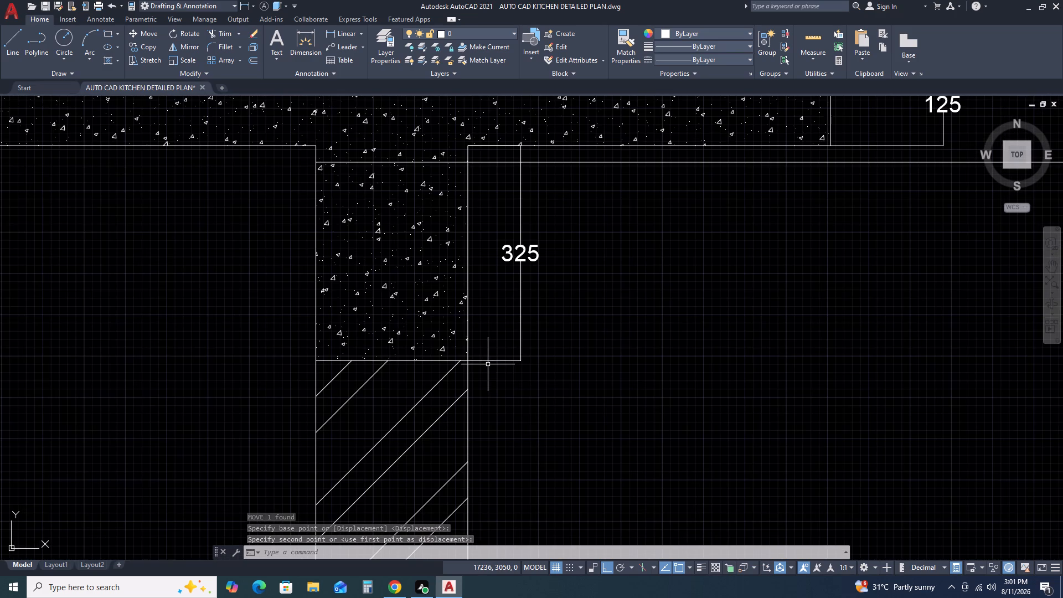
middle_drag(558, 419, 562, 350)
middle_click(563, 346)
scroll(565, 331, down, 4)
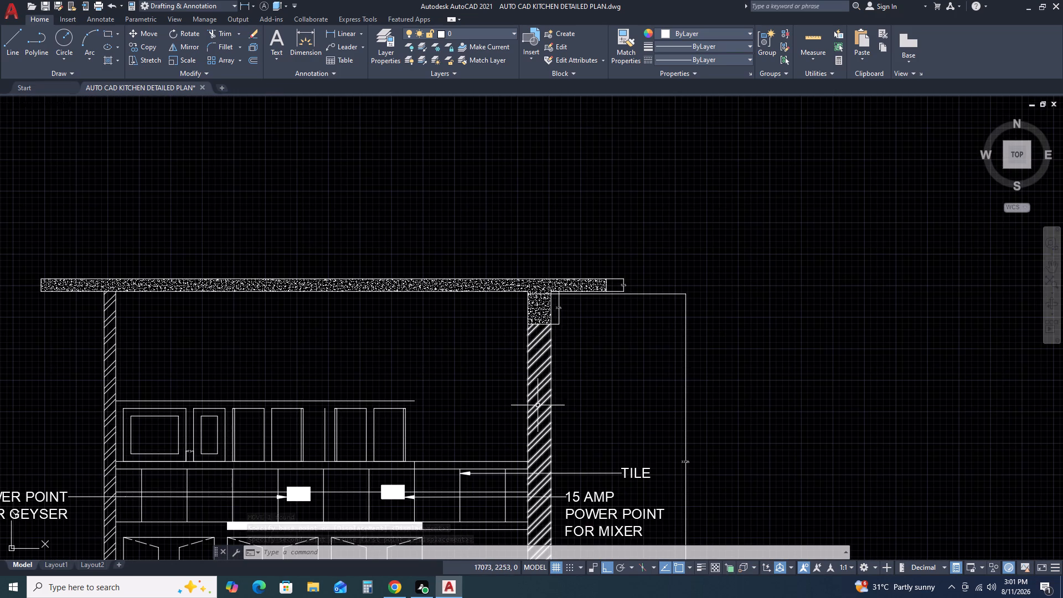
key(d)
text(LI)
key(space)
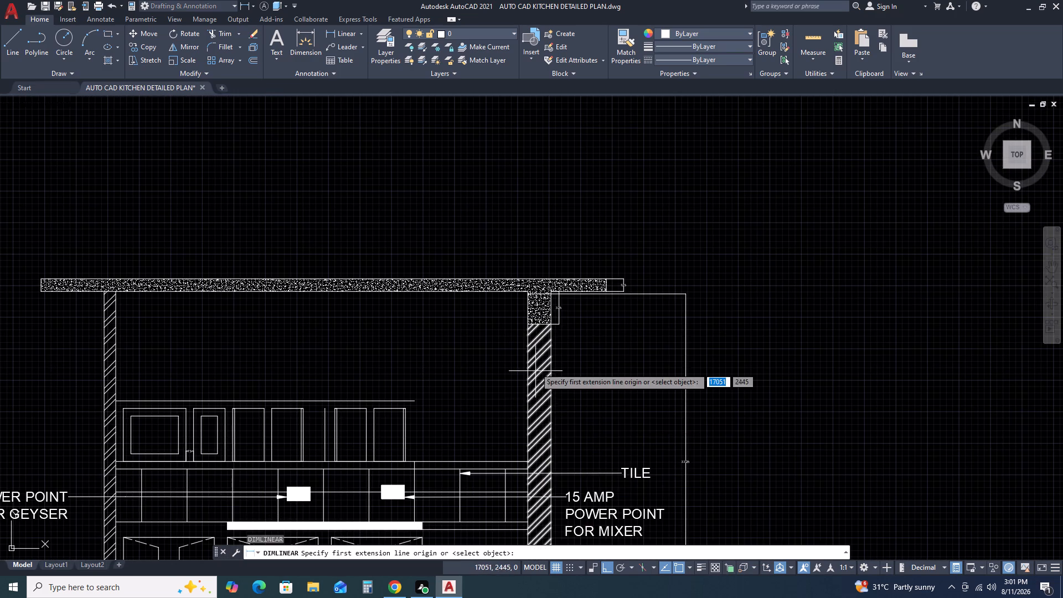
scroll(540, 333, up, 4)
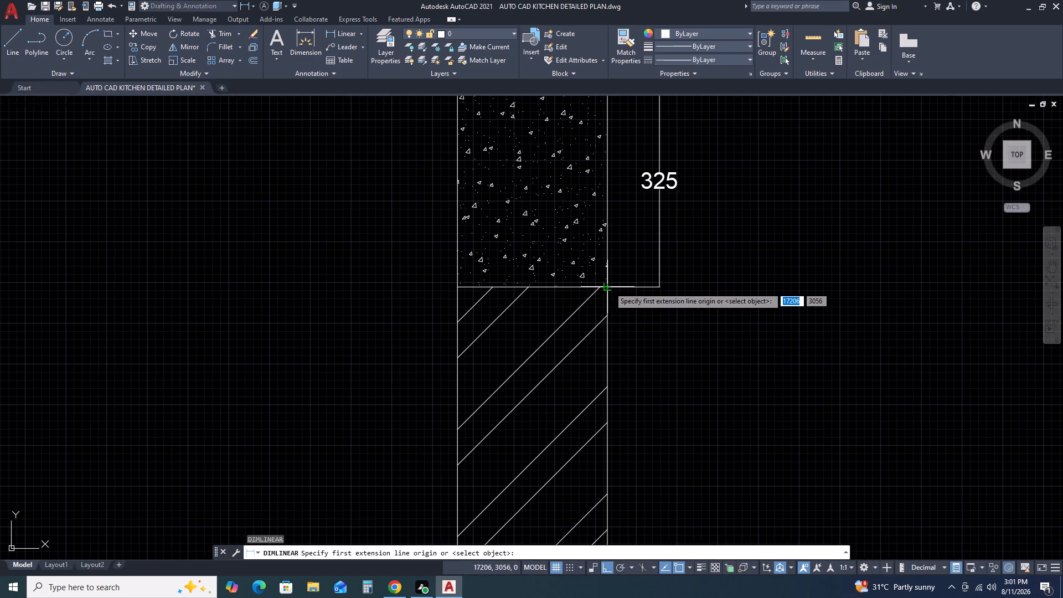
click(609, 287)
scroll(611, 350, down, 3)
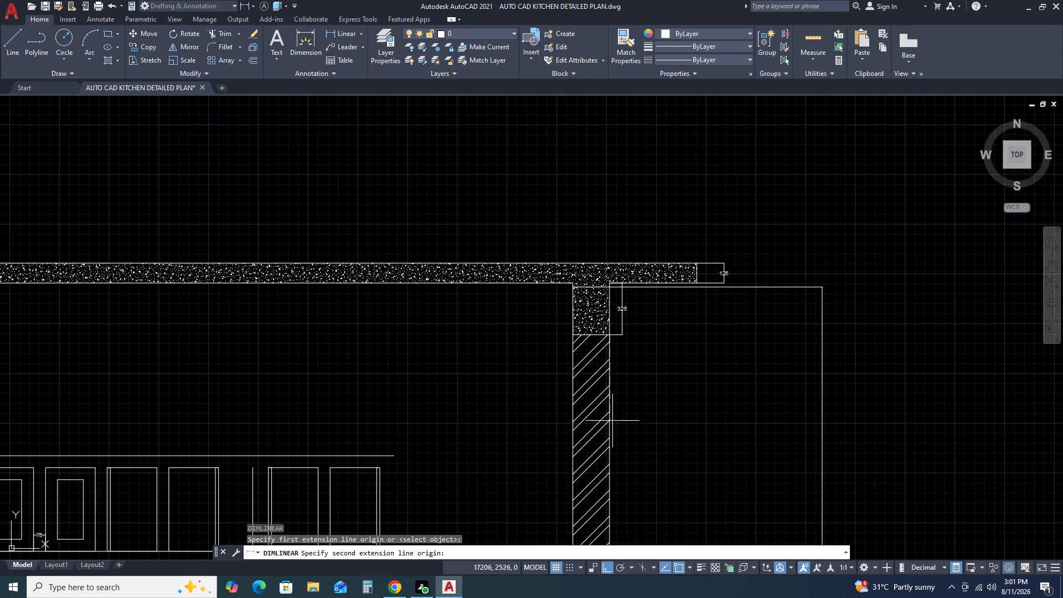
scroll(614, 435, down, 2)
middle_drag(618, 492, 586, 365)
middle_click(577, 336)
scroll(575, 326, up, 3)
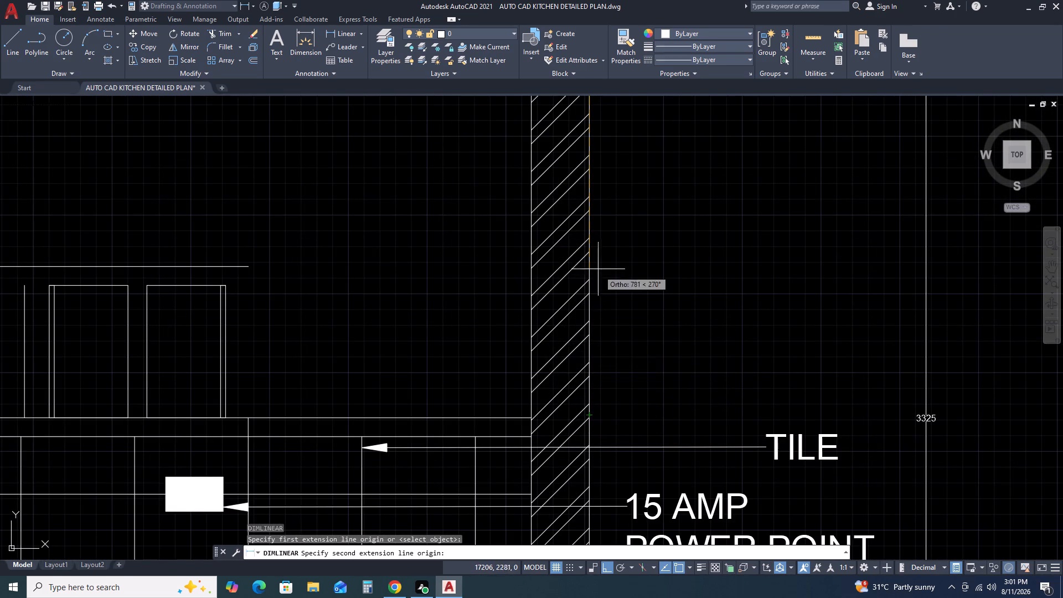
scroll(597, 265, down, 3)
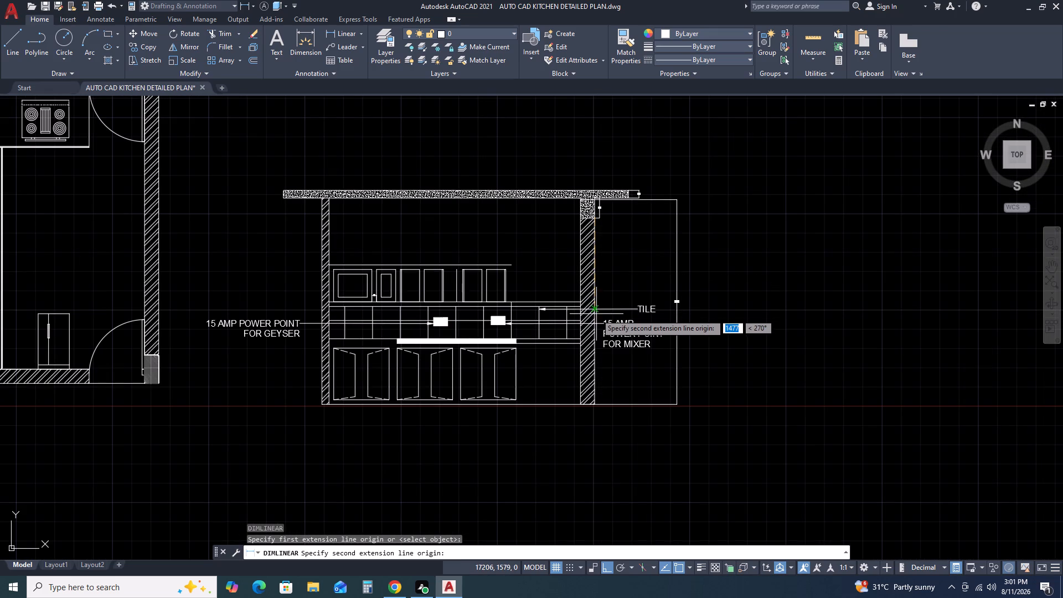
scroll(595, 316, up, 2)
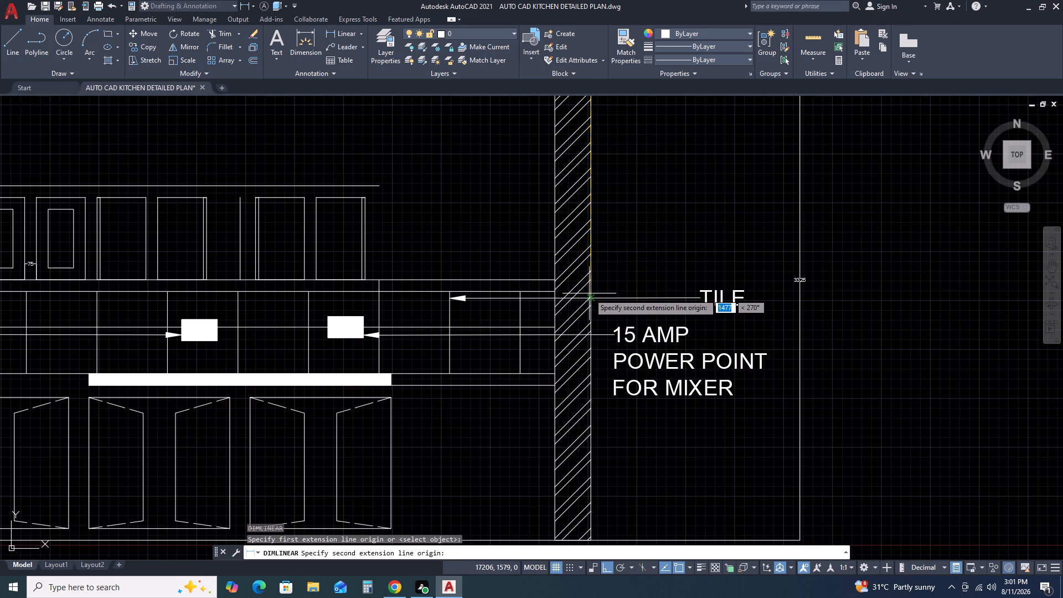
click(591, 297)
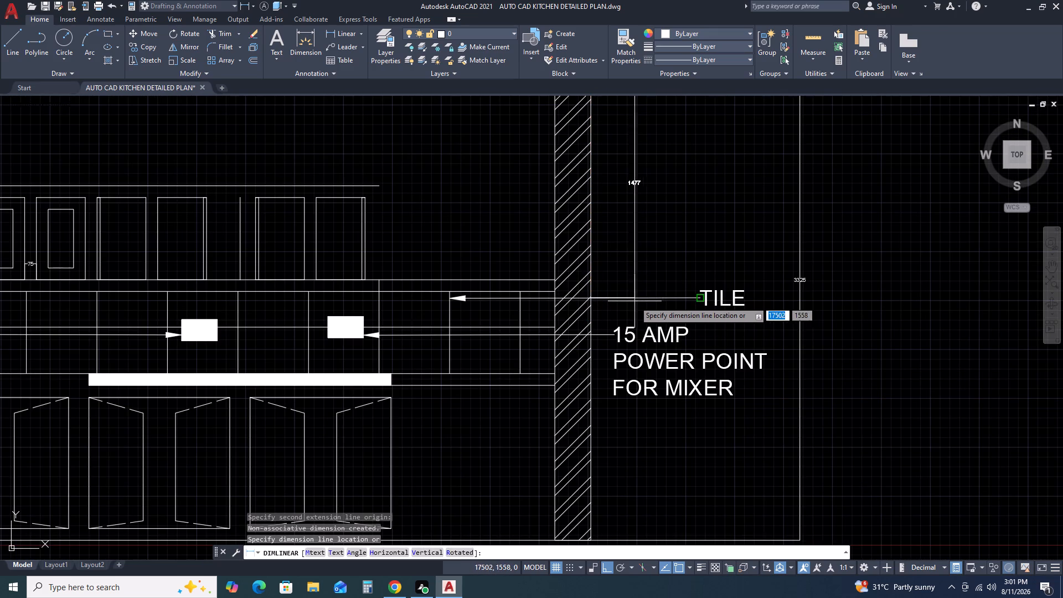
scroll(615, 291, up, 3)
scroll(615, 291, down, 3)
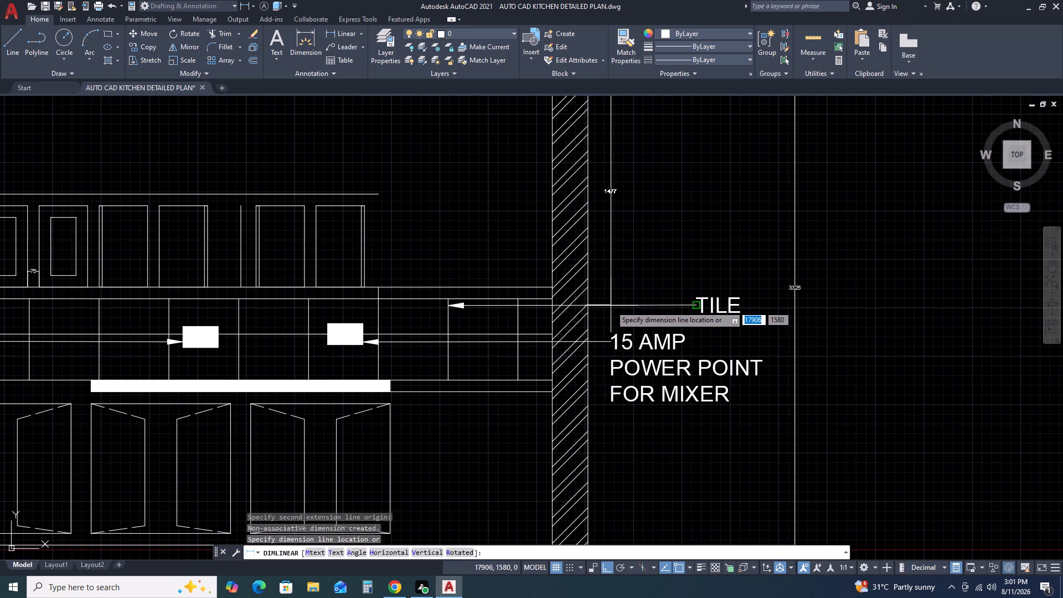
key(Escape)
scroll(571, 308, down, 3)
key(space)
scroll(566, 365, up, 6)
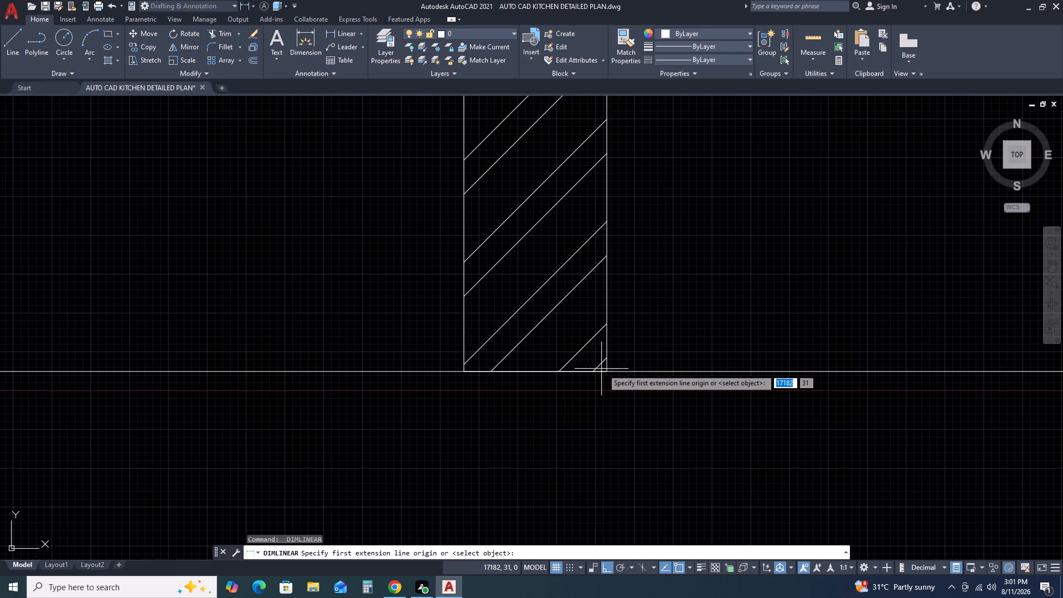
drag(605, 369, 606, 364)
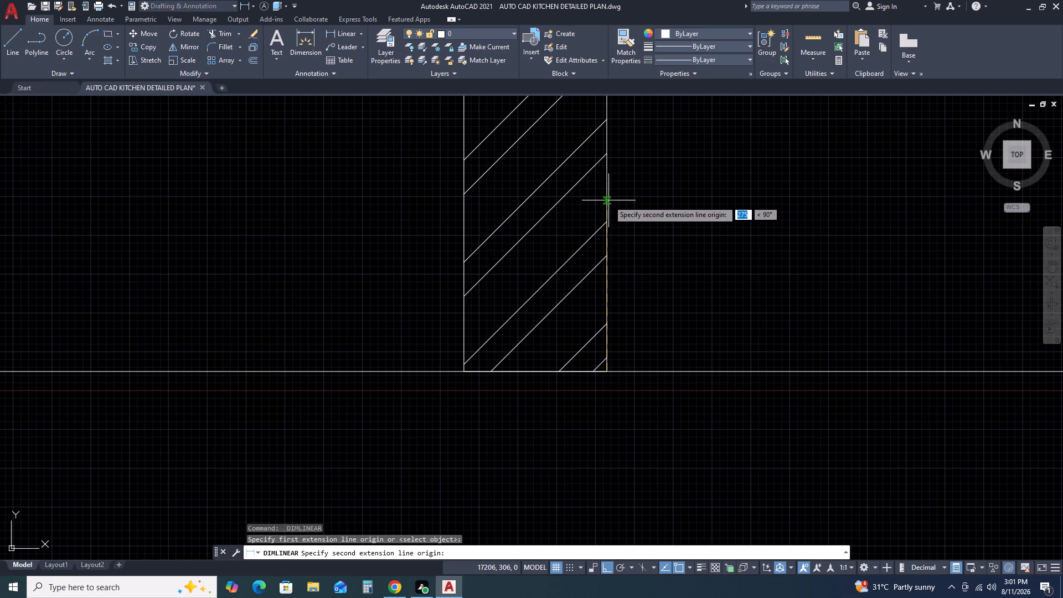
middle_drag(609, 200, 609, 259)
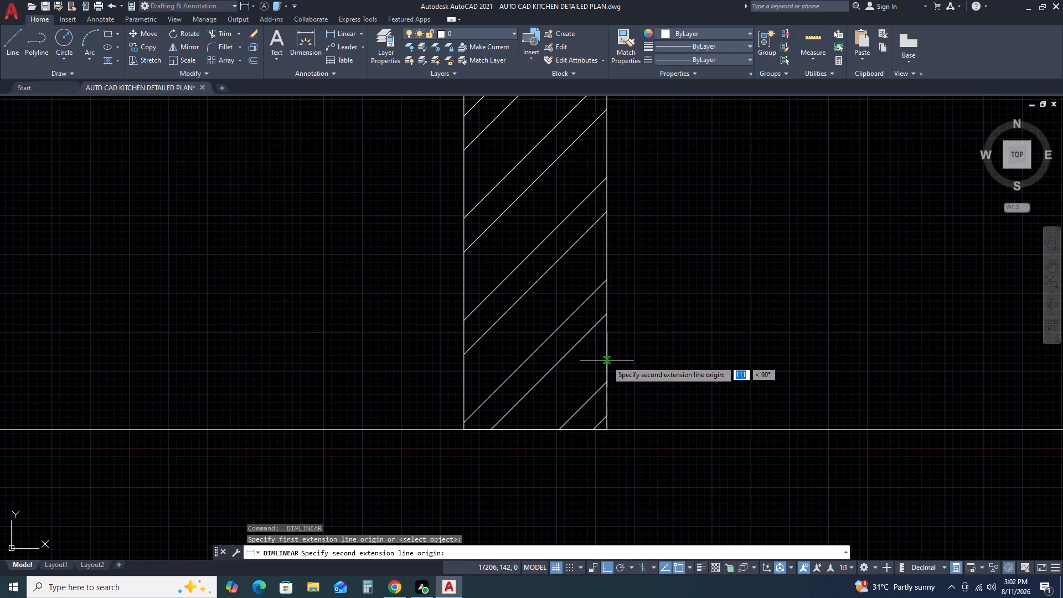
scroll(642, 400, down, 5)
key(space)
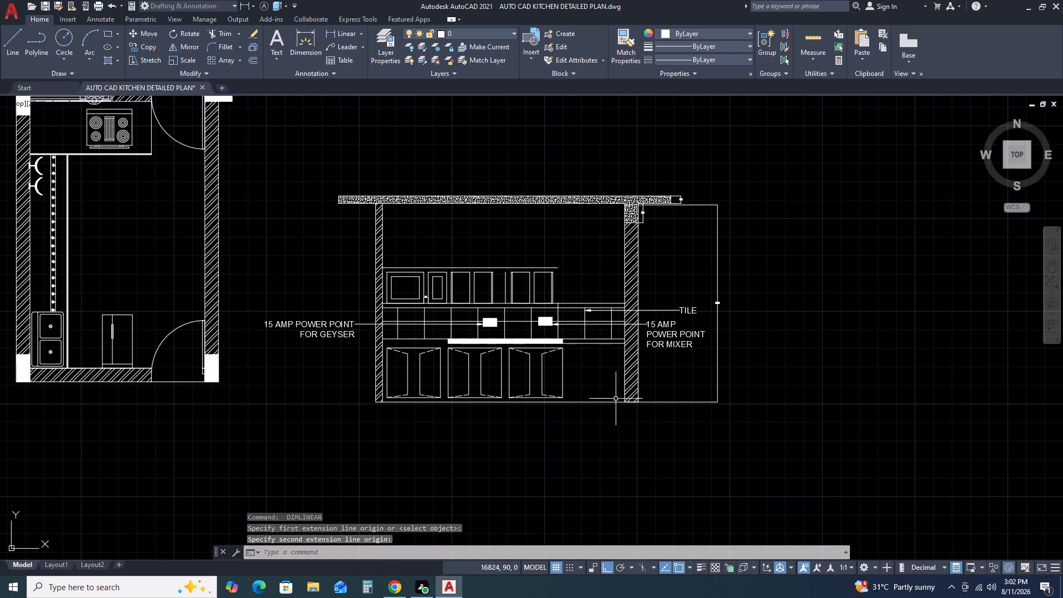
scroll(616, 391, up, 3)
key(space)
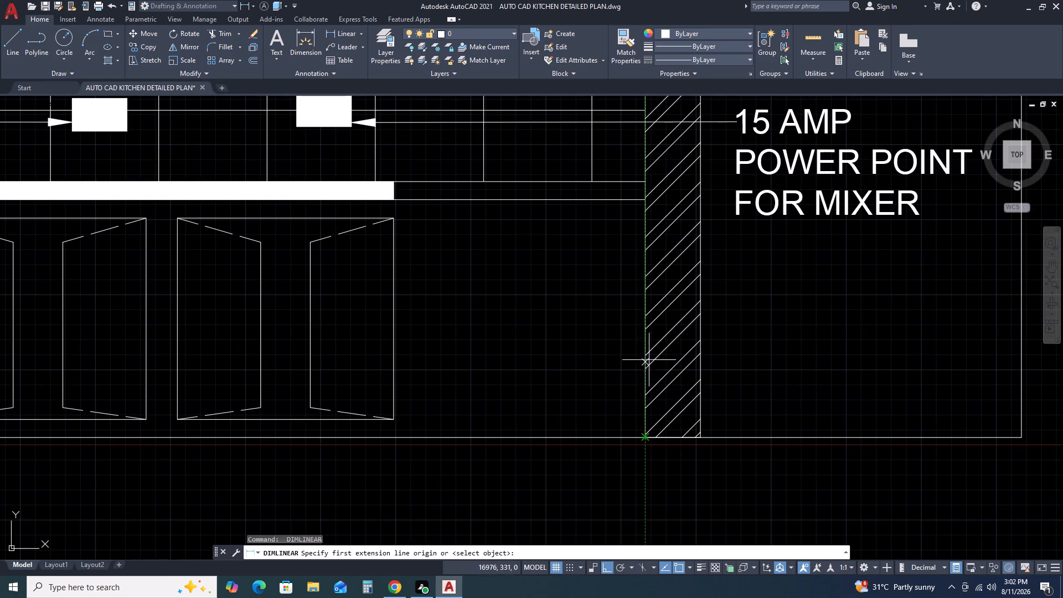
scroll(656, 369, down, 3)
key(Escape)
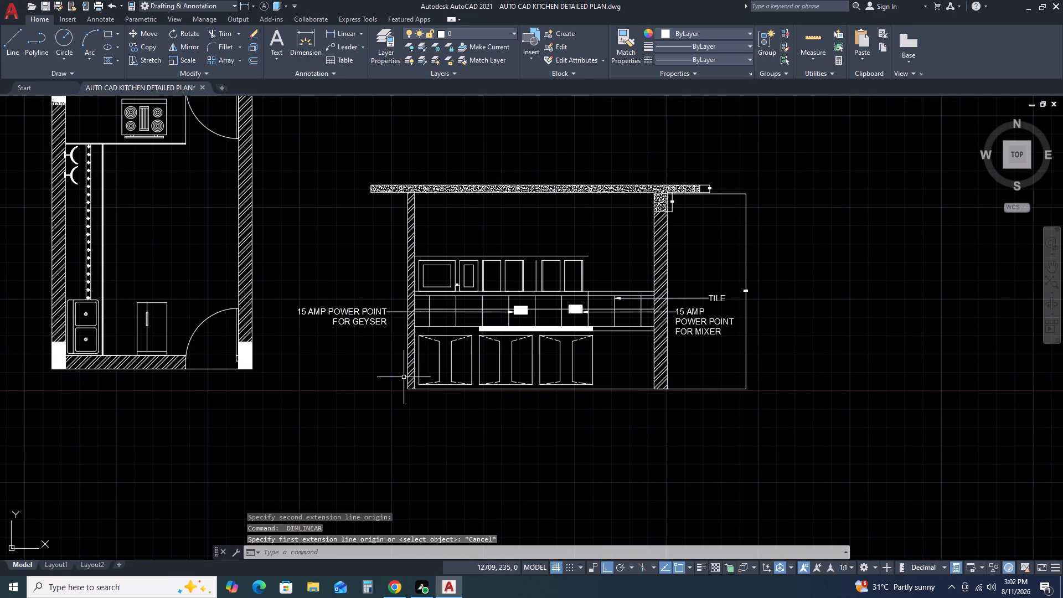
Add a 75-unit vertical linear dimension up from the left wall's inner bottom corner, placed just outside the wall.
scroll(405, 373, up, 3)
key(space)
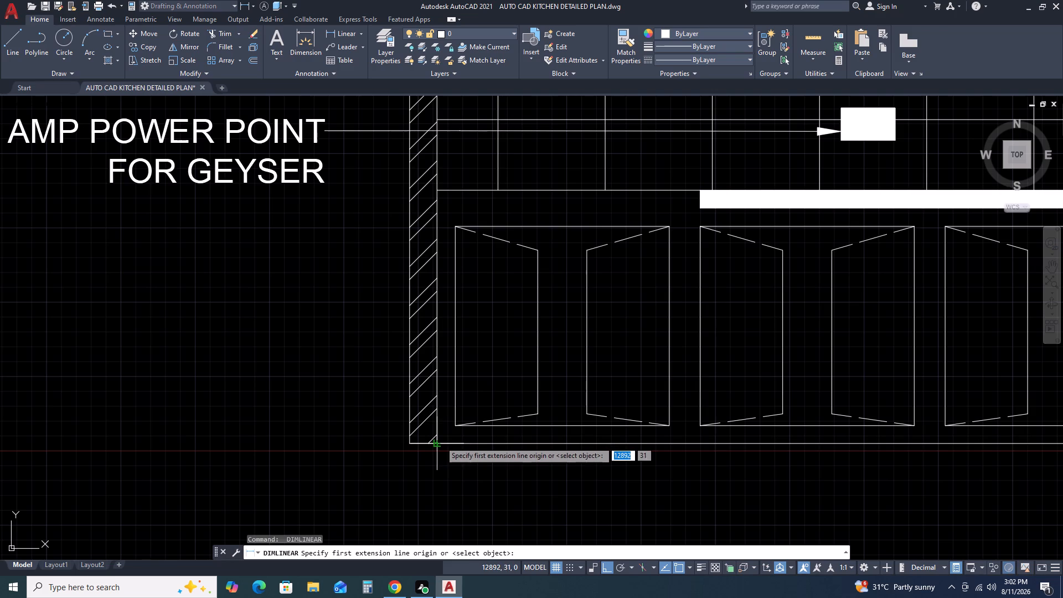
click(440, 441)
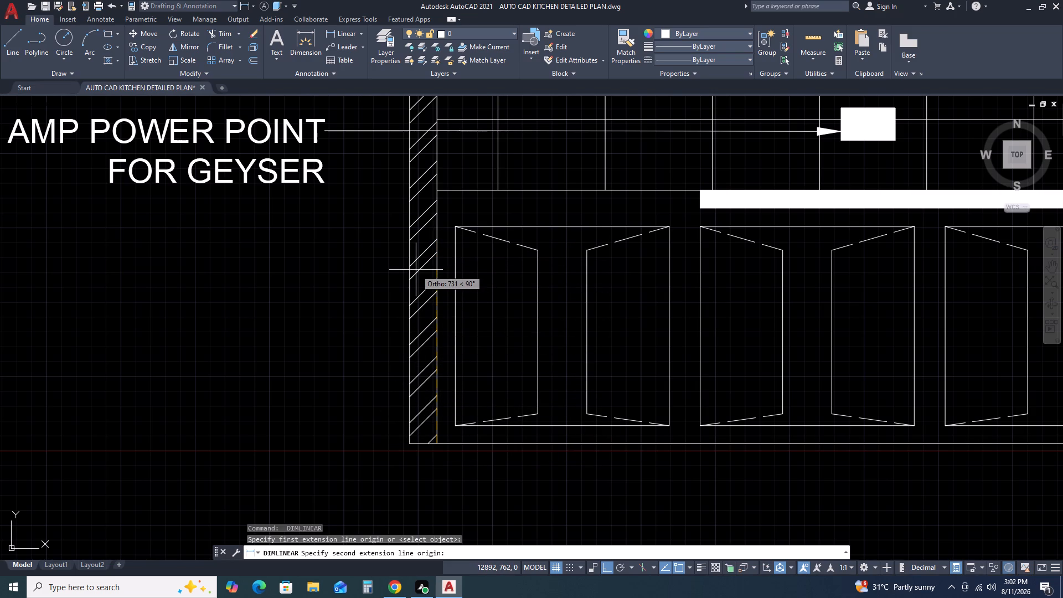
text(75)
key(space)
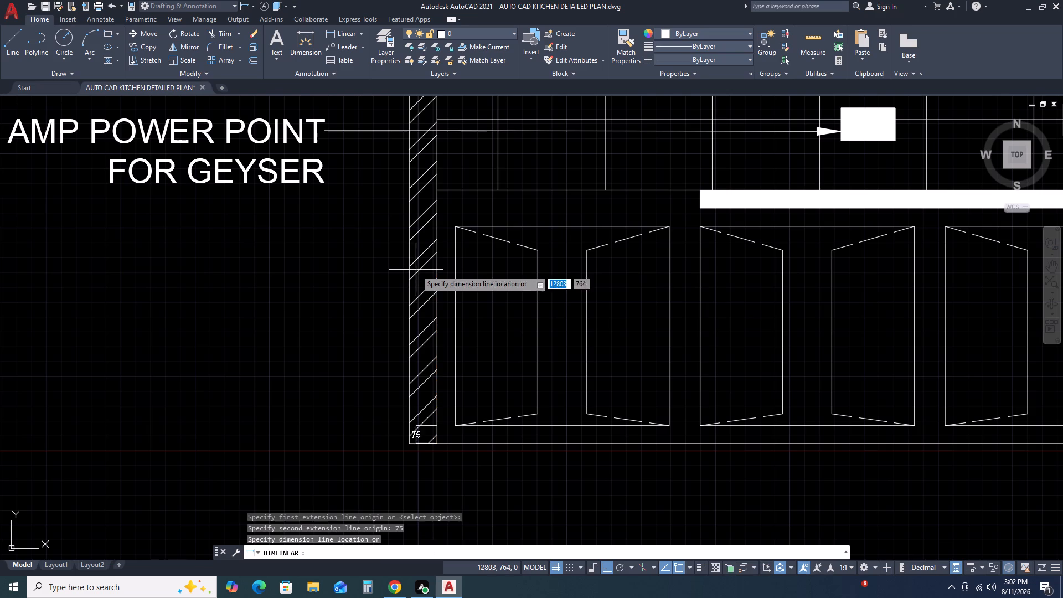
click(379, 386)
Add a 915-unit vertical dimension up the left wall's inner face from the top of the 75 dimension, aligned with it outside the wall.
key(space)
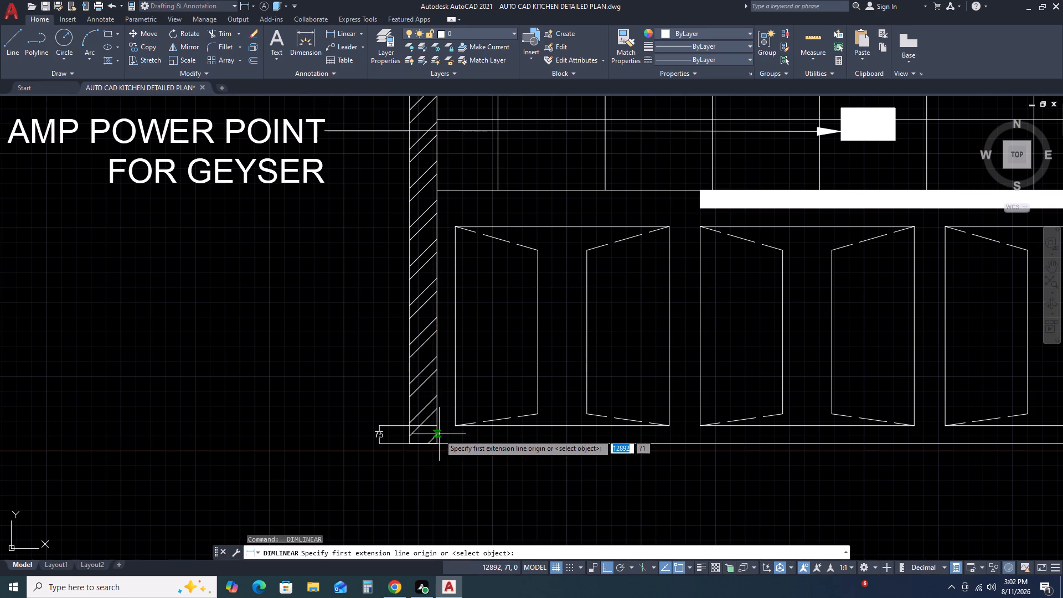
click(436, 425)
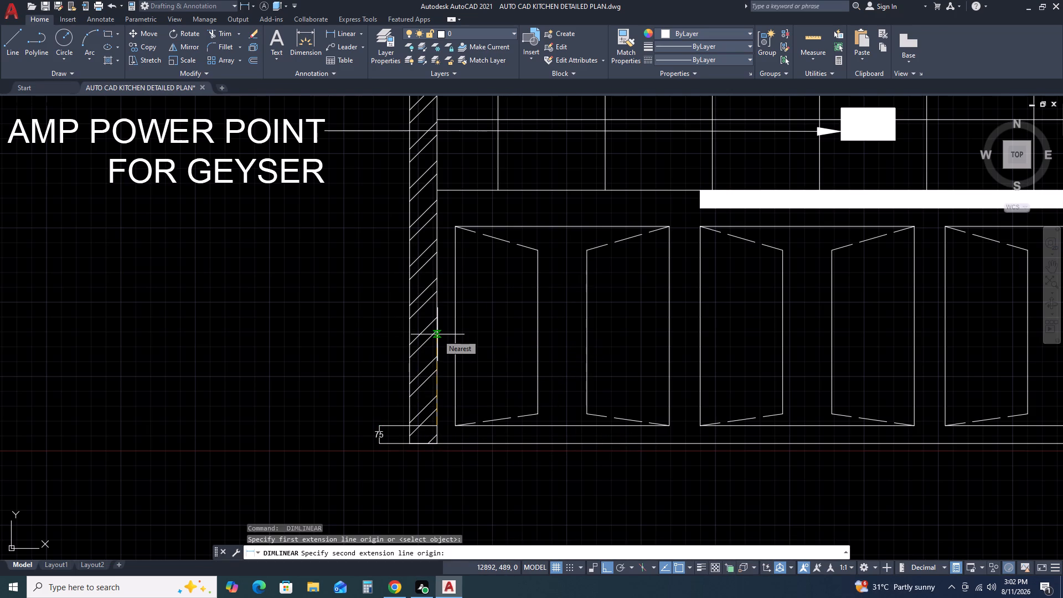
text(915)
key(space)
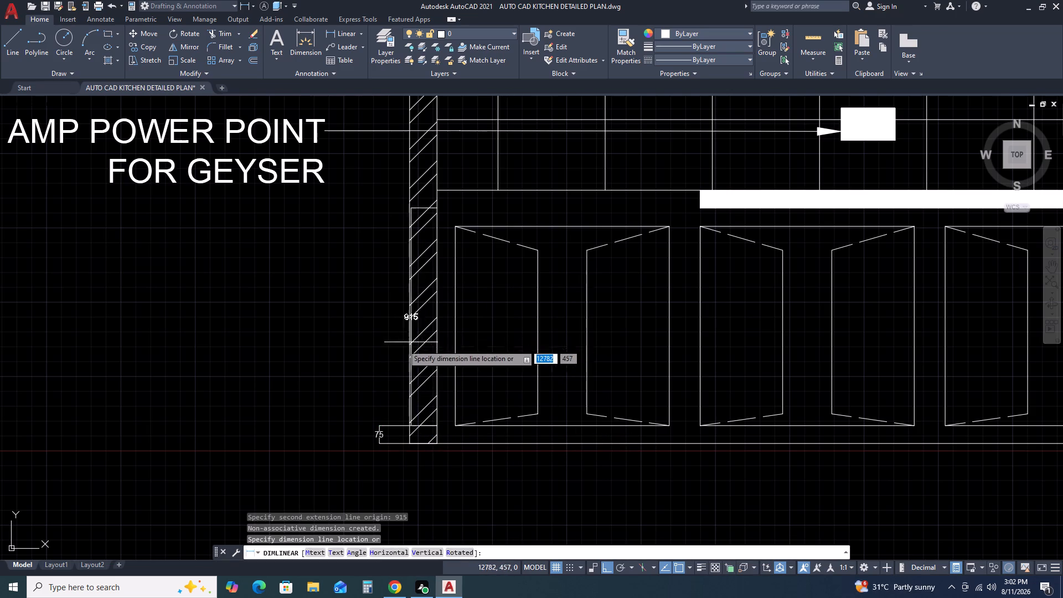
click(379, 347)
Add a 600-unit vertical dimension up the left wall's inner face from the top of the 915 dimension, placed outside the wall.
key(space)
middle_drag(425, 293, 427, 302)
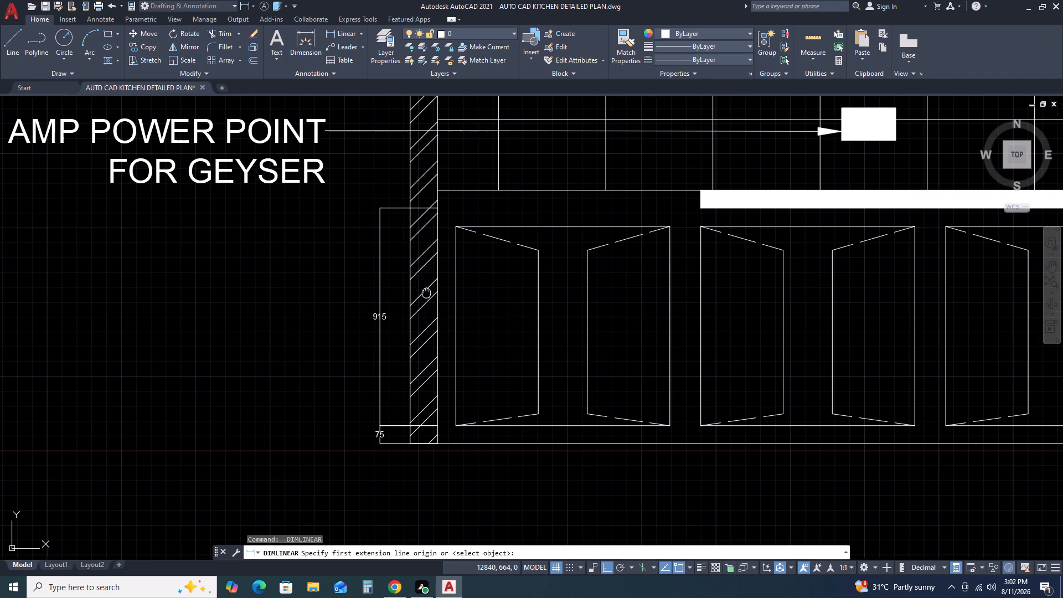
middle_drag(427, 302, 459, 477)
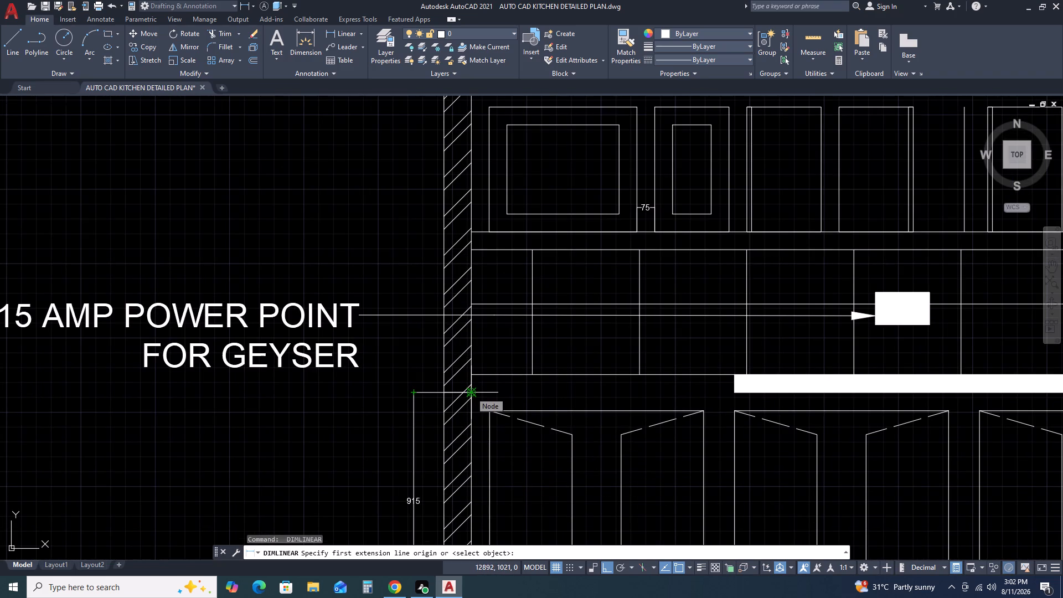
click(471, 392)
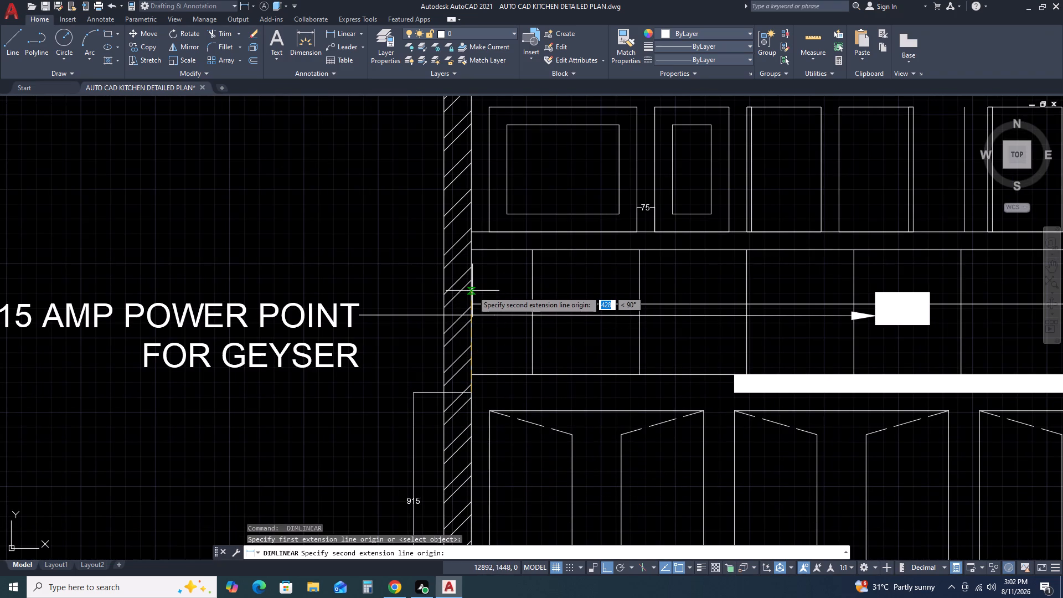
text(600)
key(space)
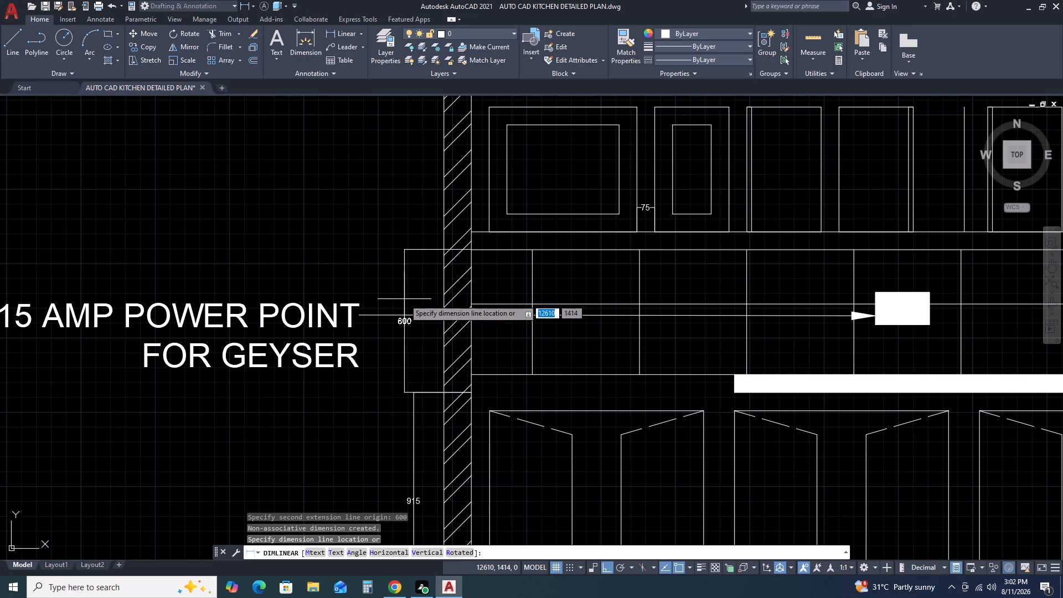
click(403, 301)
Add a second 600-unit vertical dimension directly above the first one along the left wall, placed outside the wall.
key(space)
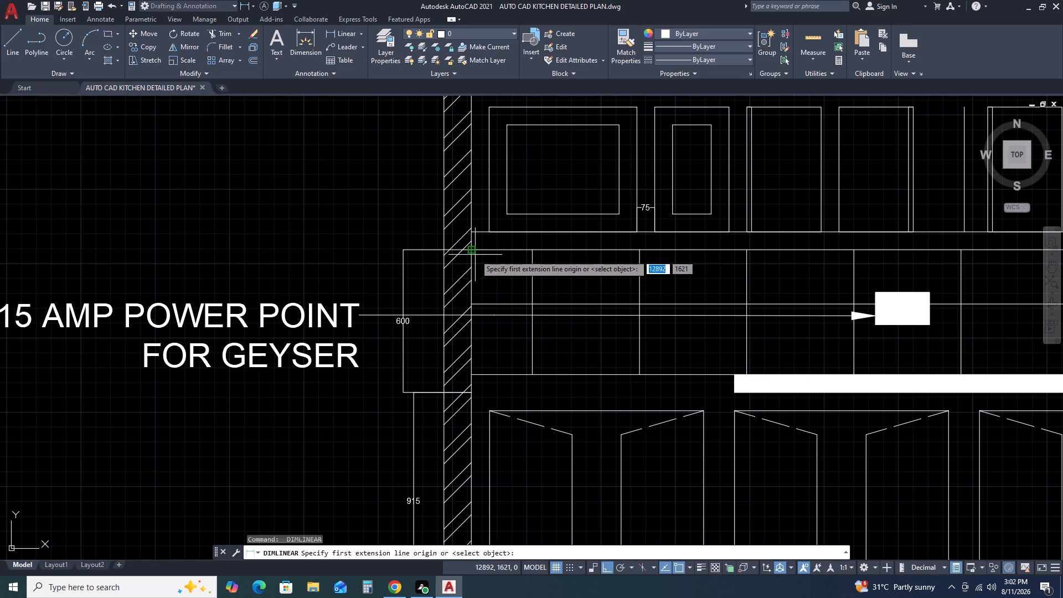
click(473, 252)
middle_drag(478, 204, 511, 399)
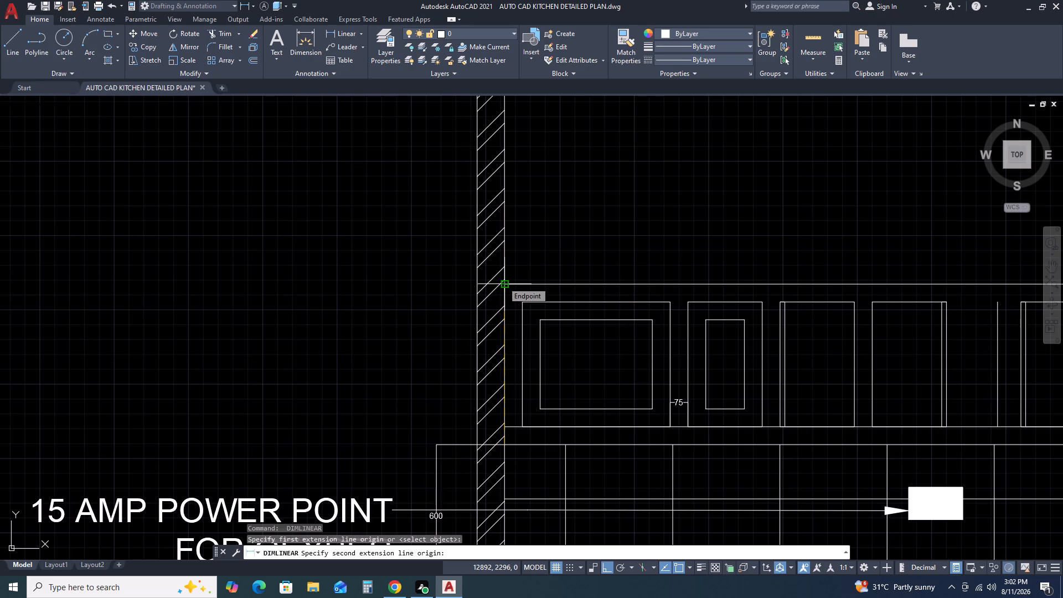
text(600)
key(space)
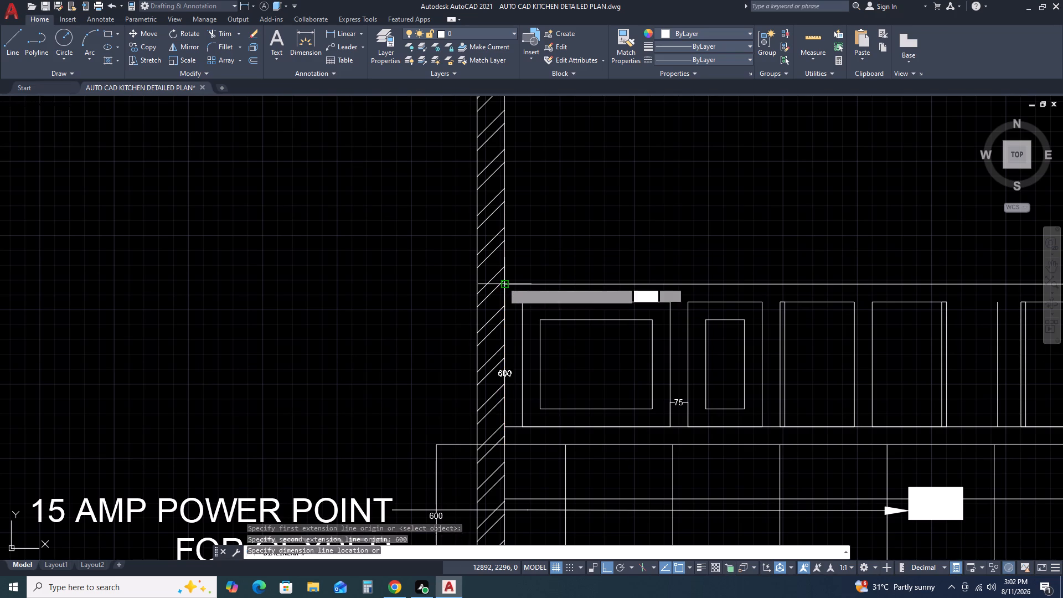
click(420, 293)
Add a 760-unit vertical dimension up the left wall's inner face from the top of the upper 600 dimension, placed outside the wall.
scroll(460, 364, down, 2)
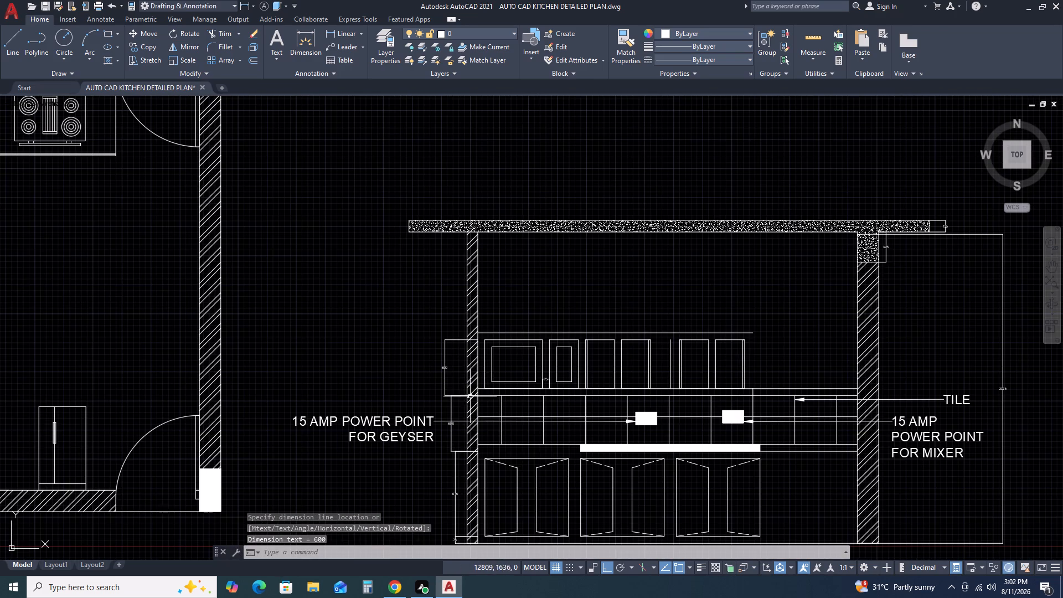
key(space)
scroll(458, 334, up, 4)
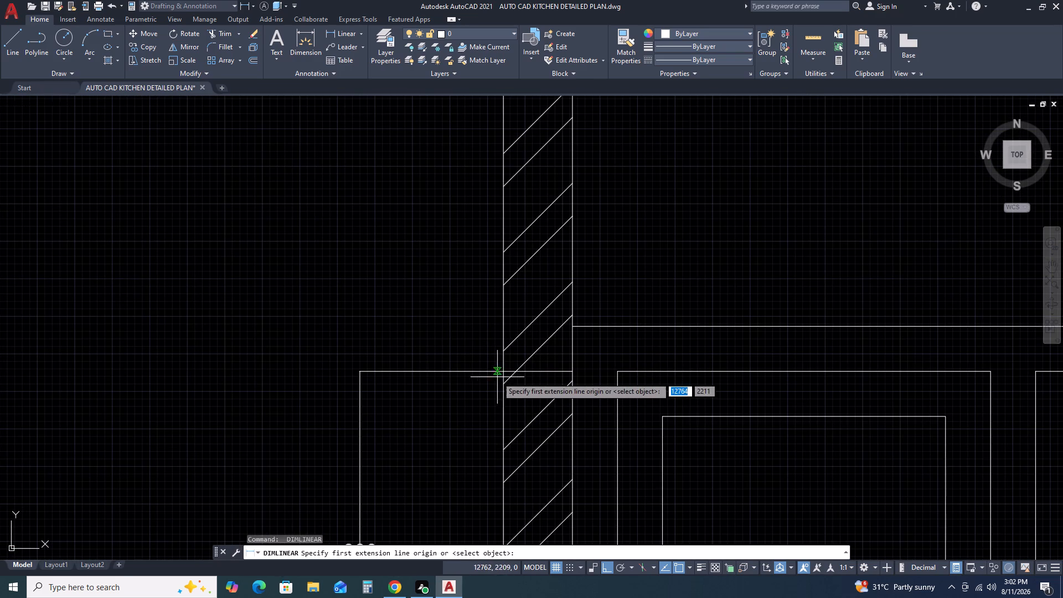
click(575, 372)
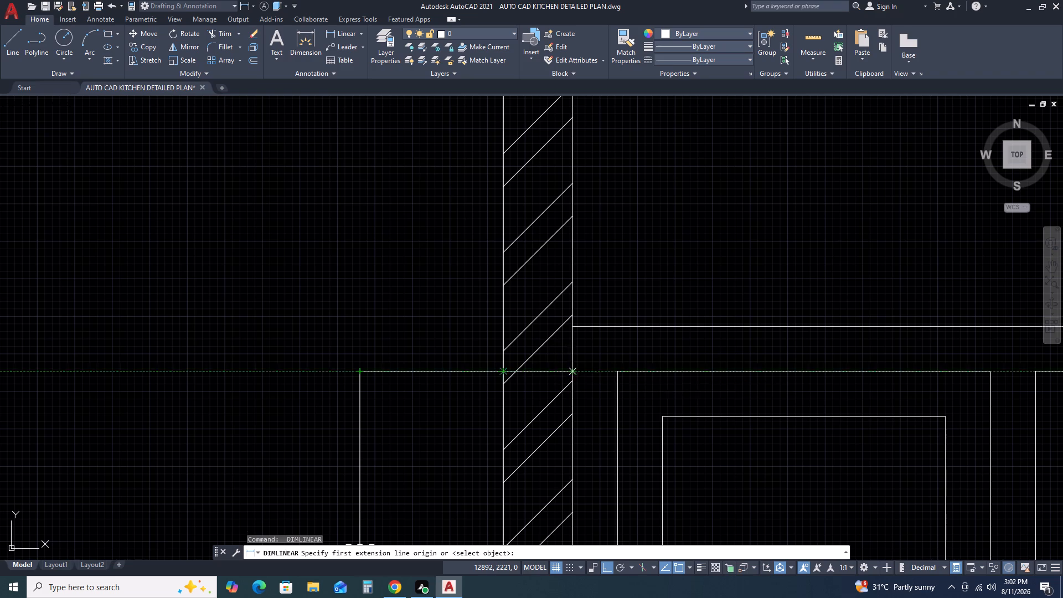
middle_drag(568, 283, 591, 450)
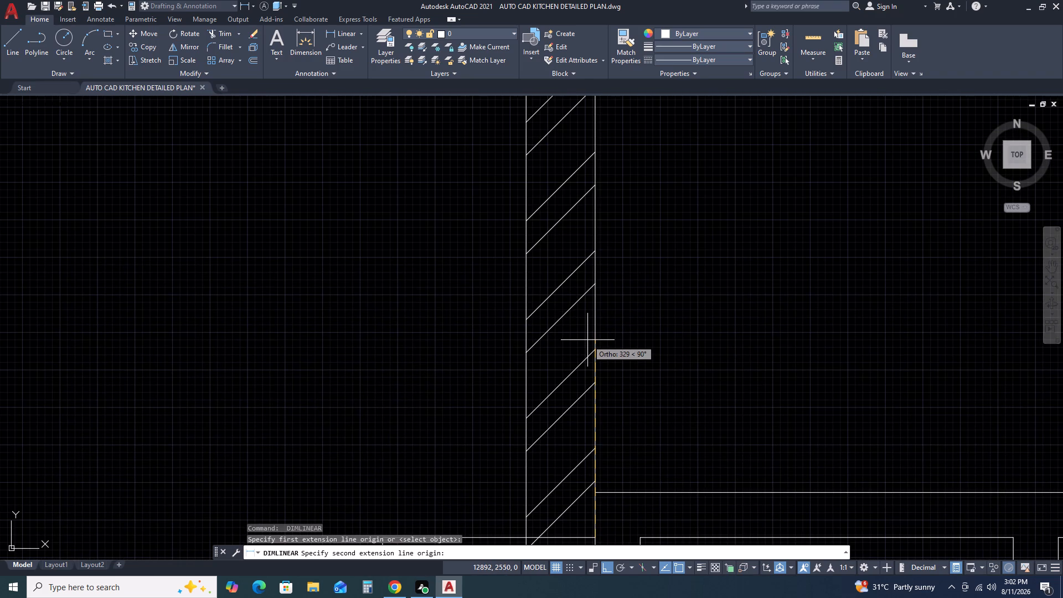
text(760)
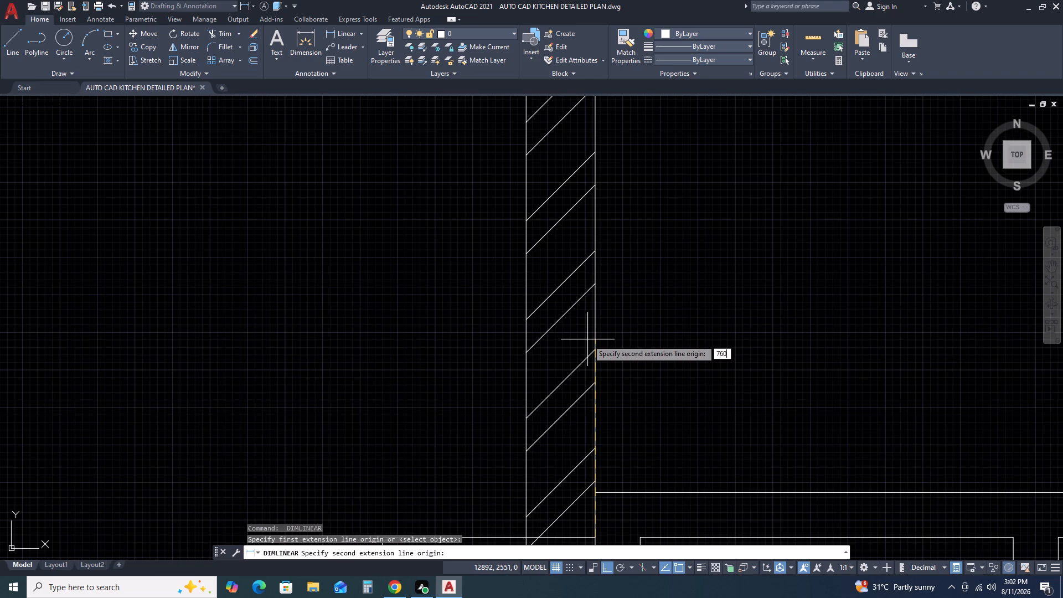
key(space)
scroll(512, 338, down, 3)
click(491, 344)
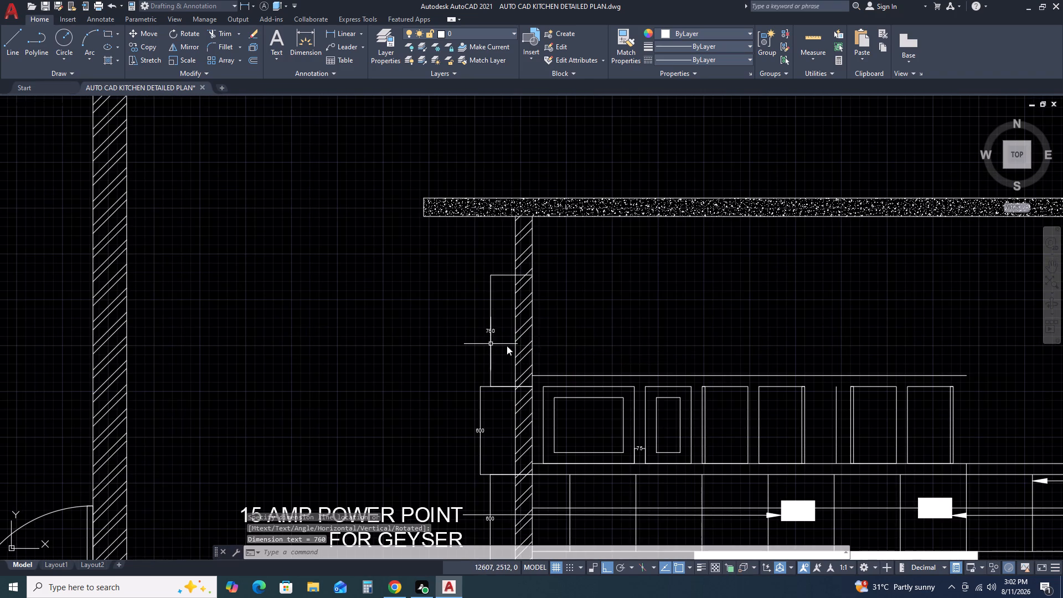
Add a 325-unit vertical dimension up the left wall's inner face from the top of the 760 dimension, placed outside the wall.
middle_drag(572, 348, 555, 404)
key(space)
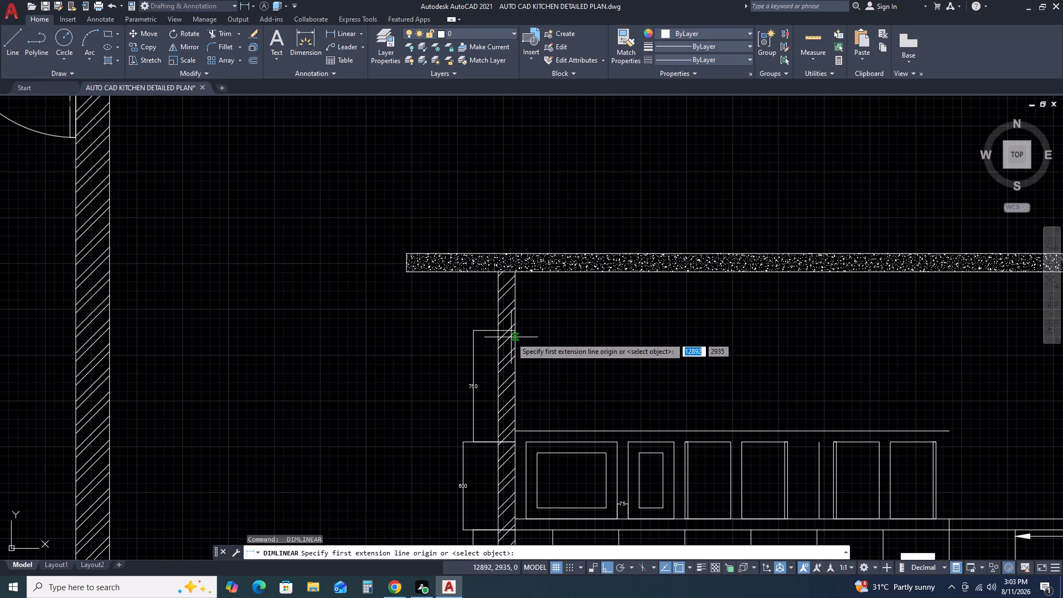
scroll(511, 332, up, 3)
click(522, 332)
middle_drag(534, 256, 540, 301)
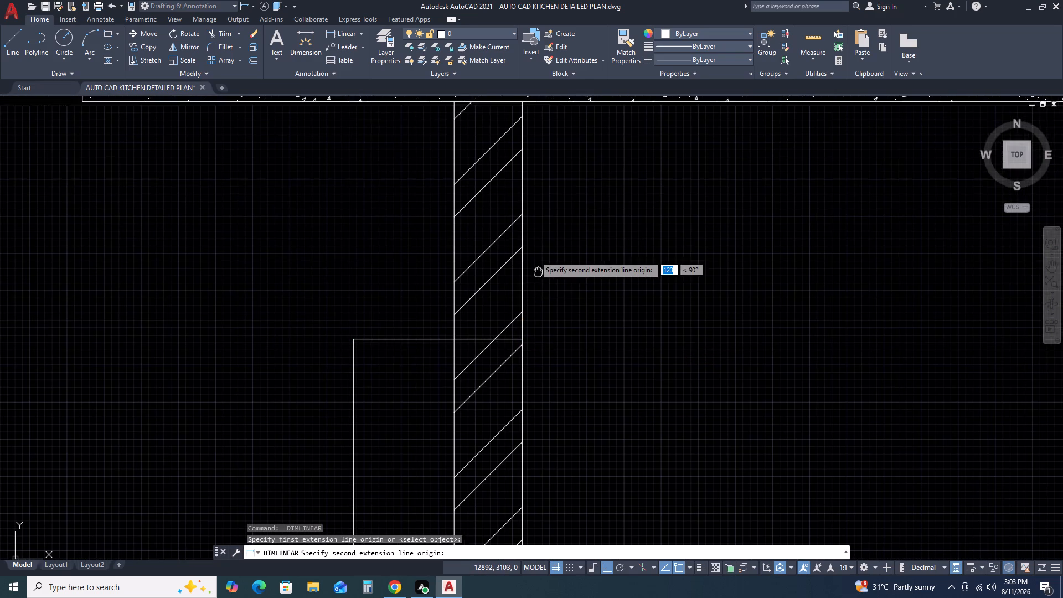
middle_drag(540, 301, 542, 406)
middle_click(541, 421)
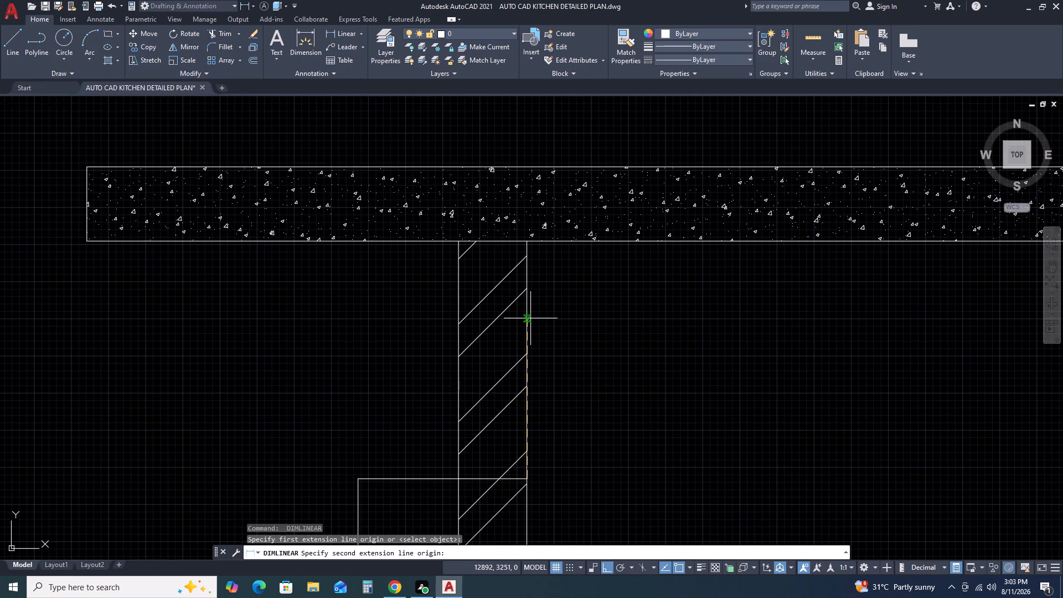
key(3)
text(25)
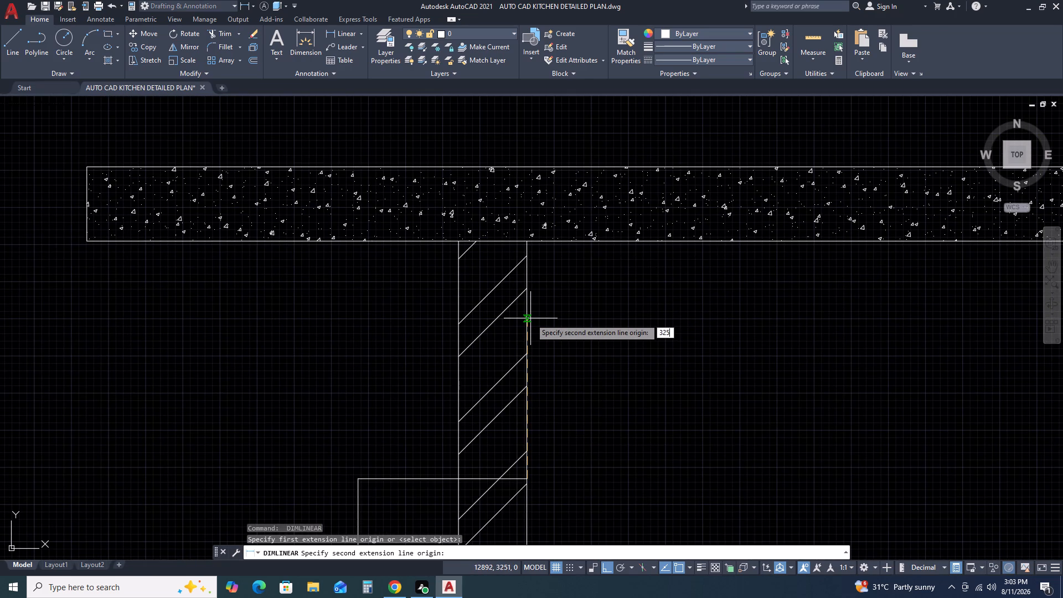
key(space)
click(386, 348)
Dimension the remaining height from the top of the 325 dimension to the slab underside, placed outside the left wall.
key(space)
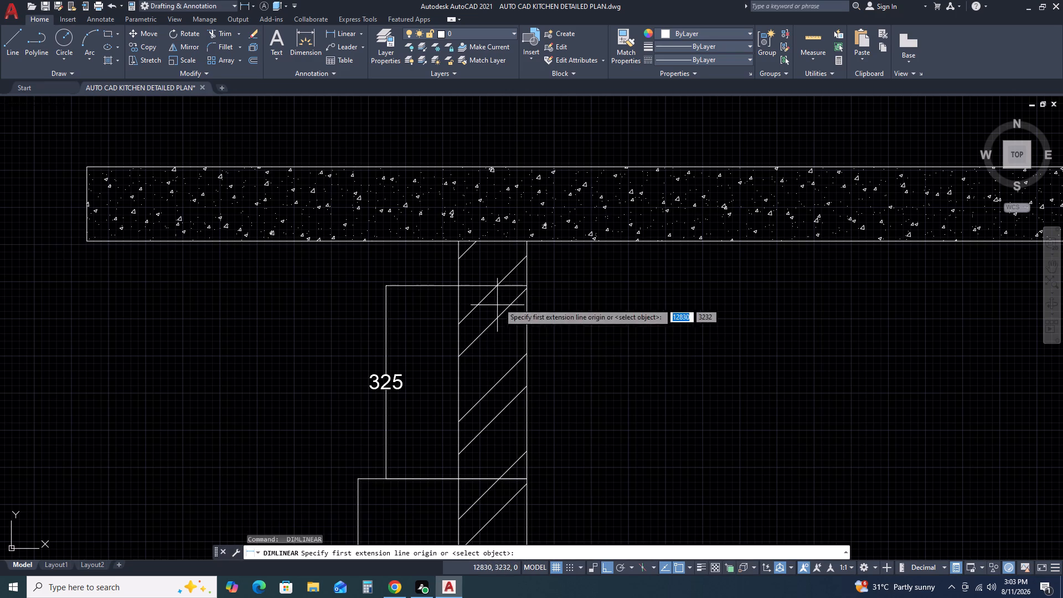
click(527, 288)
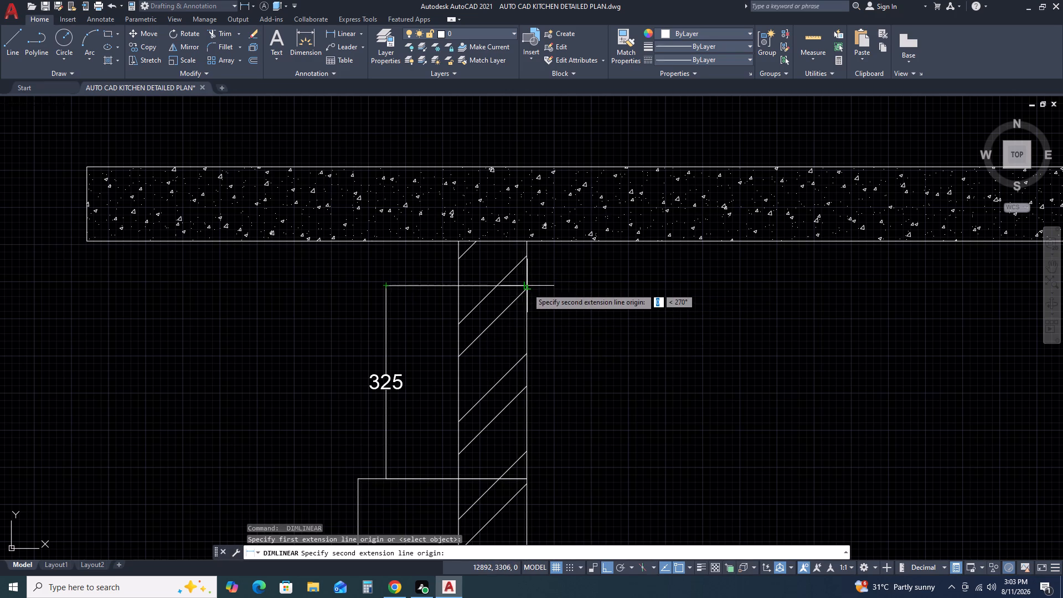
click(526, 243)
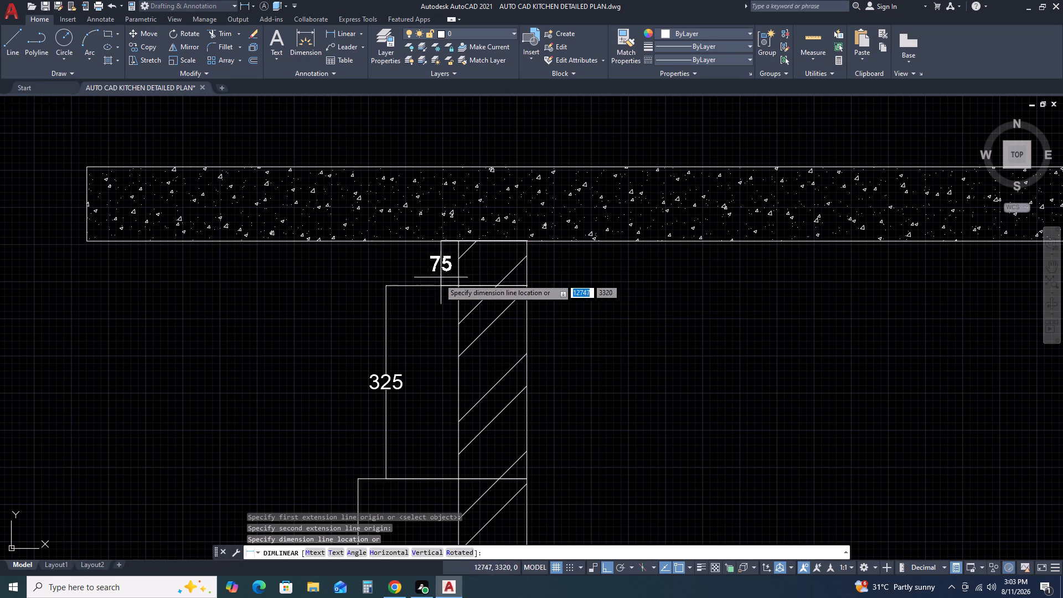
click(322, 292)
Delete the 325 vertical dimension beside the beam on the right-hand wall.
scroll(148, 435, down, 1)
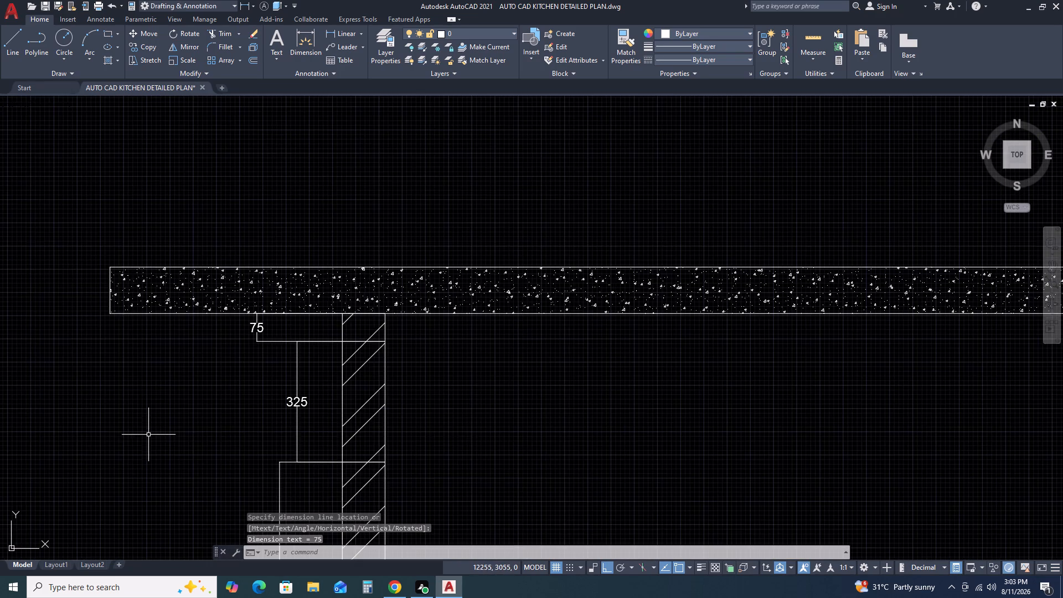
scroll(469, 436, down, 2)
middle_drag(565, 451, 312, 430)
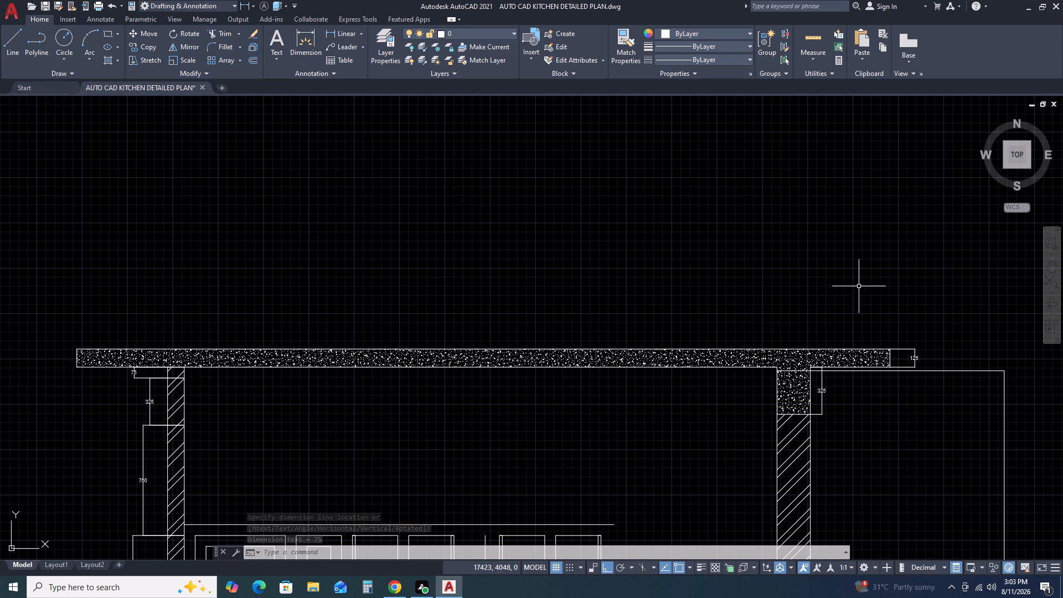
scroll(821, 386, up, 2)
drag(872, 428, 862, 422)
click(814, 362)
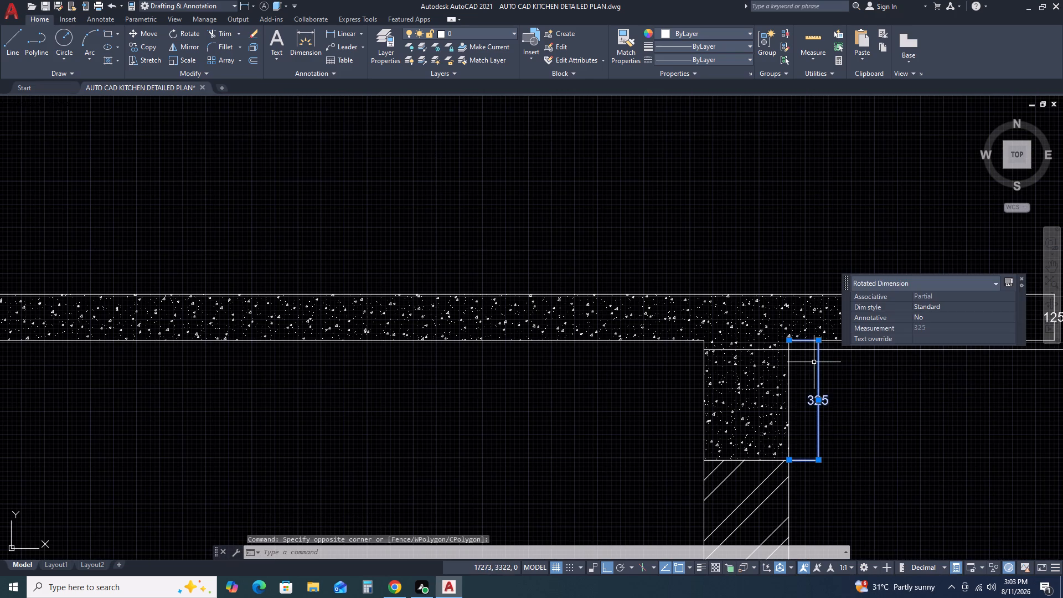
key(Delete)
Delete the 75 dimension between the slab underside and the 325 dimension at the left wall.
scroll(765, 377, down, 3)
scroll(851, 371, up, 1)
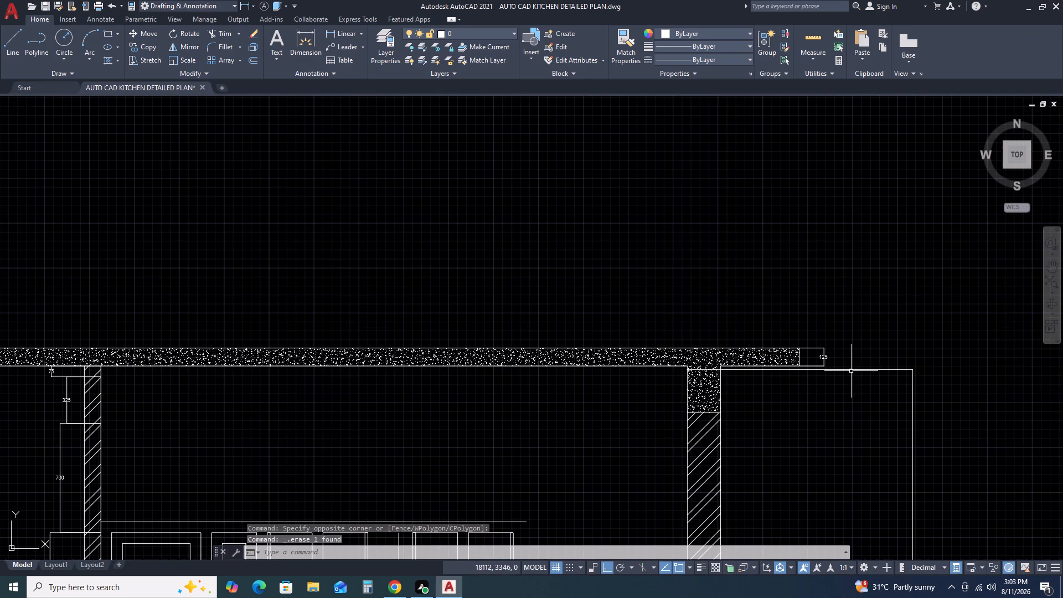
scroll(843, 403, down, 2)
middle_drag(853, 429, 824, 336)
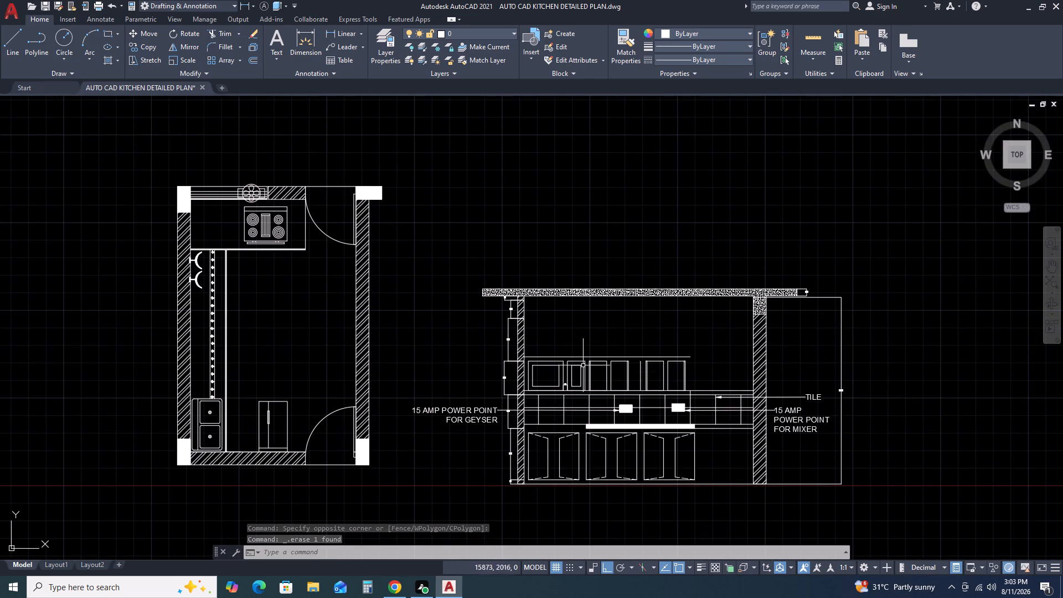
scroll(500, 309, up, 3)
scroll(518, 267, up, 2)
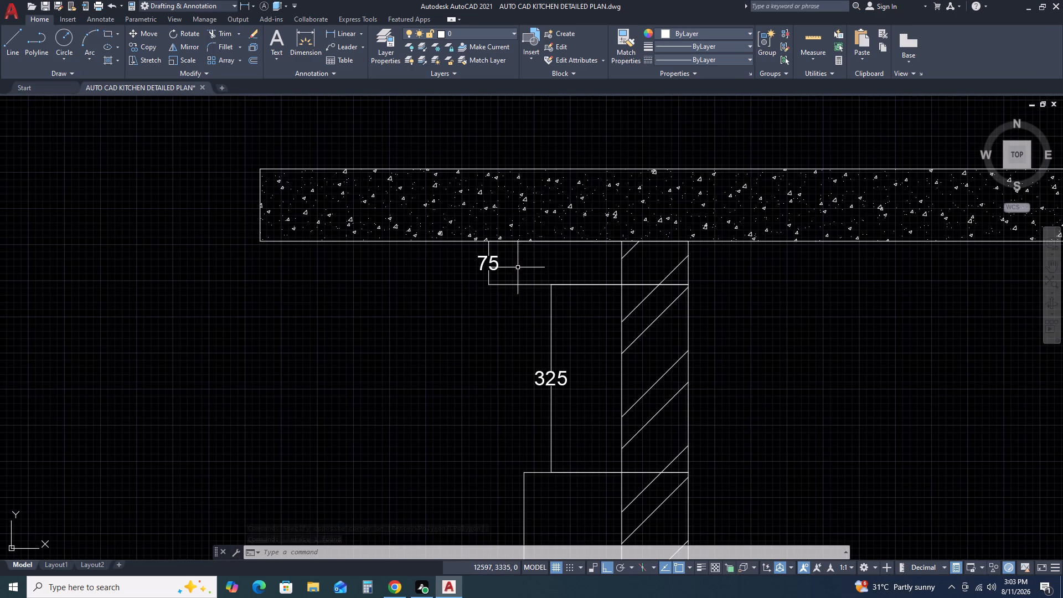
scroll(510, 276, down, 1)
scroll(510, 276, up, 1)
drag(515, 263, 510, 263)
click(462, 263)
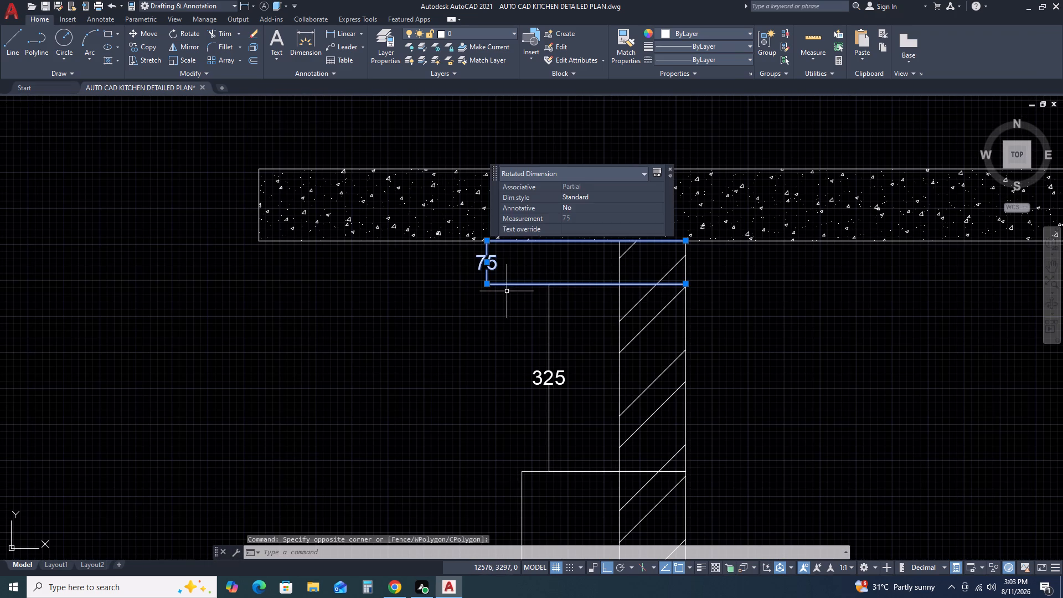
key(Delete)
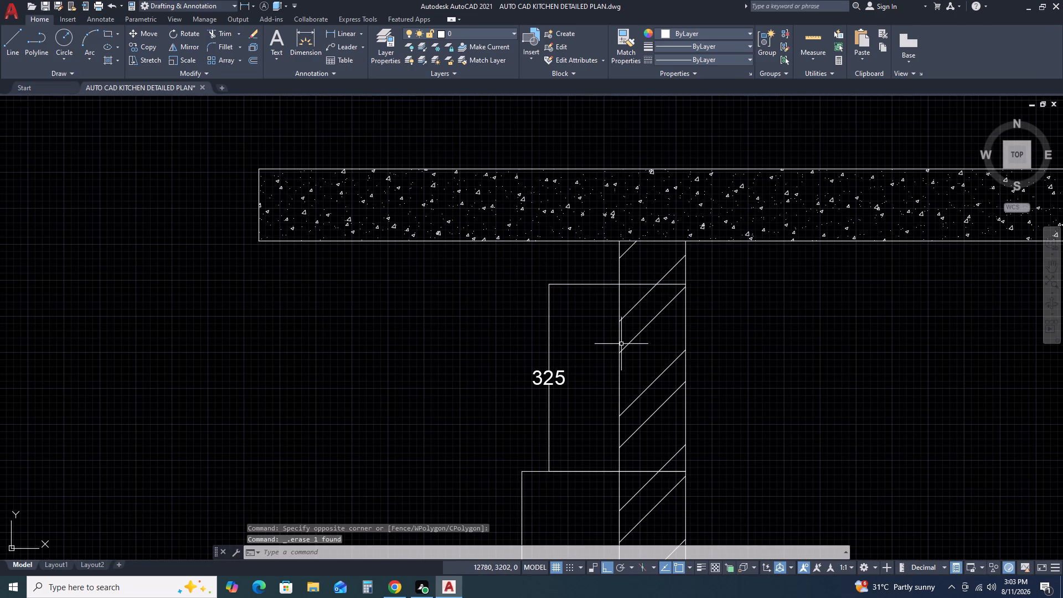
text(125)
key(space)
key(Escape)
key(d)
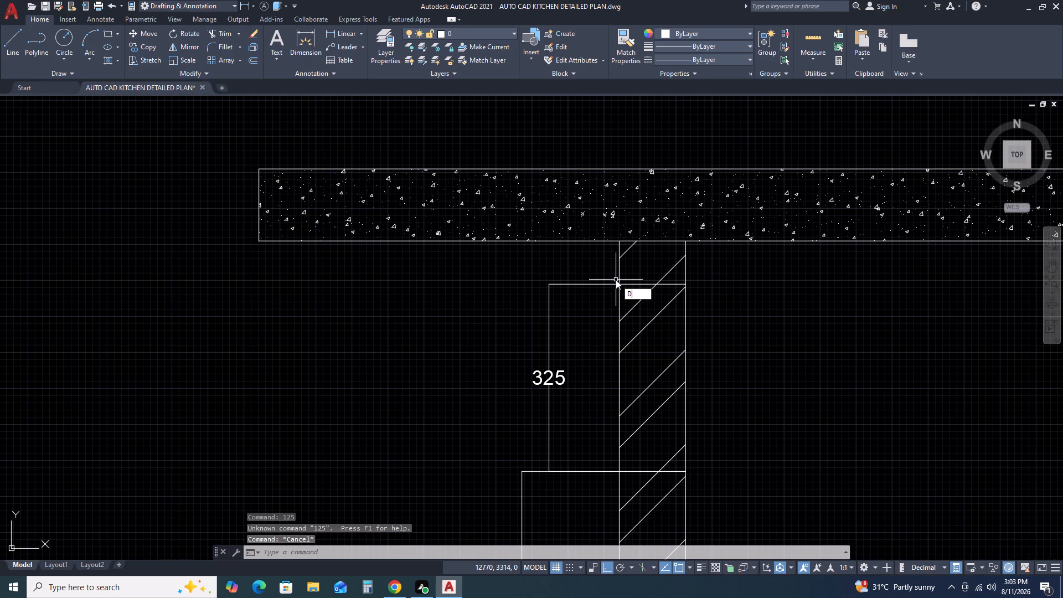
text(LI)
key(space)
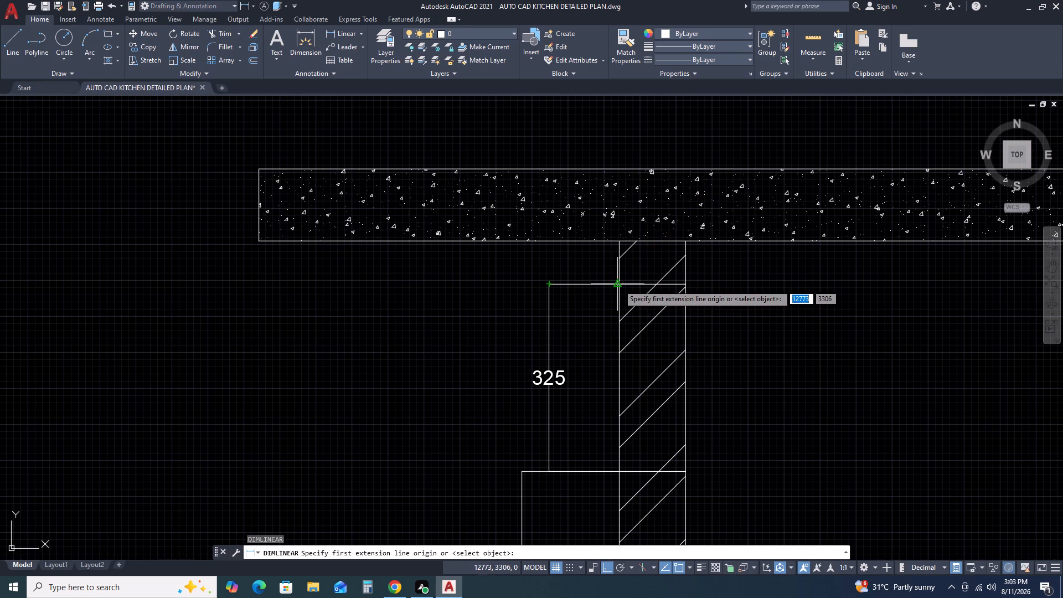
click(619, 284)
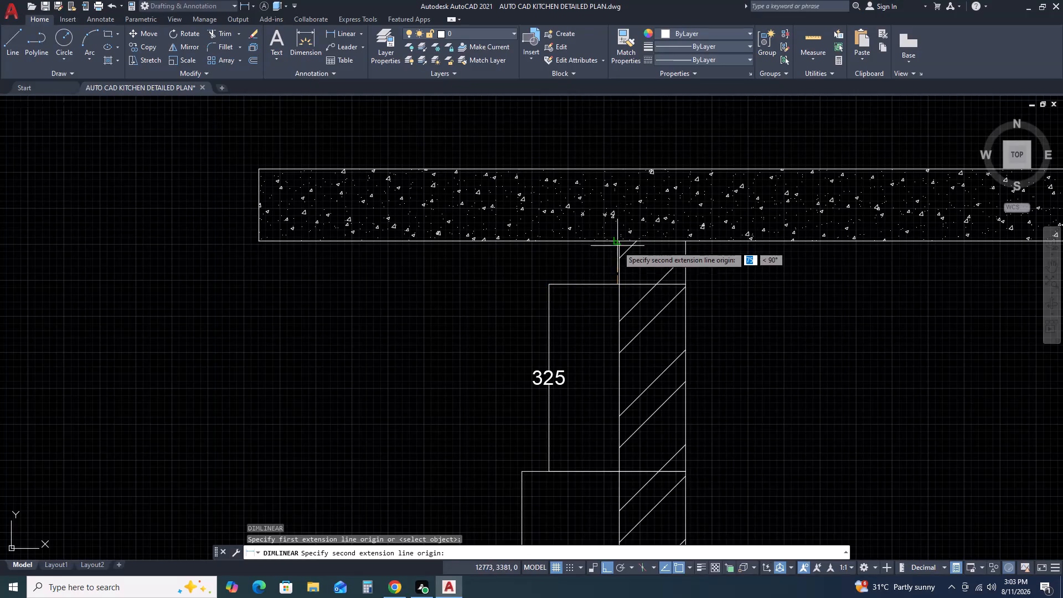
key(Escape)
Add a 125-unit vertical linear dimension upward from the top of the 325 dimension at the left wall's outer face, placed outside the wall.
key(space)
scroll(621, 289, up, 2)
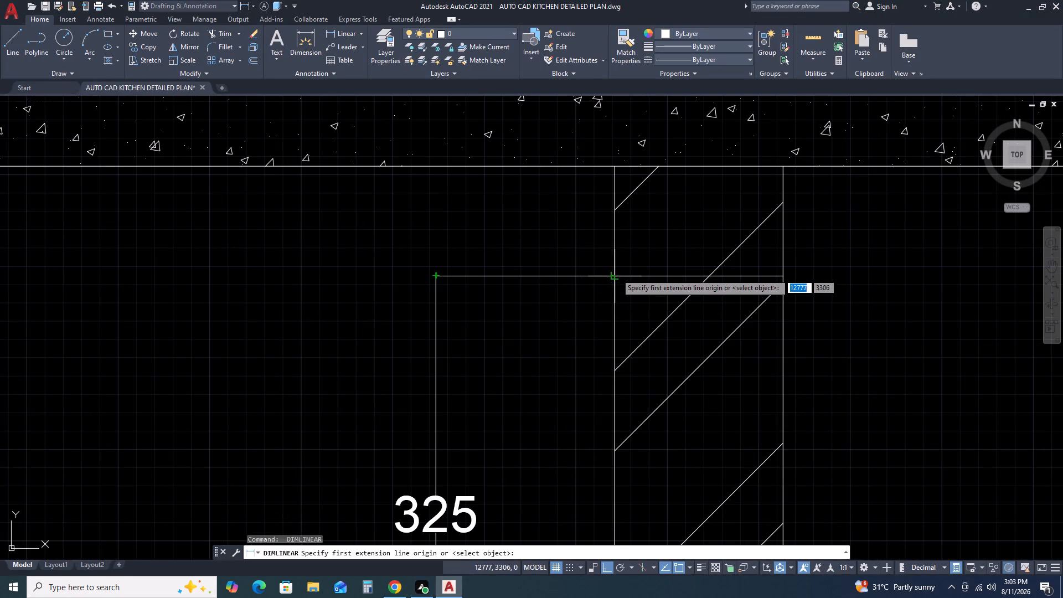
click(616, 274)
middle_drag(612, 201, 607, 409)
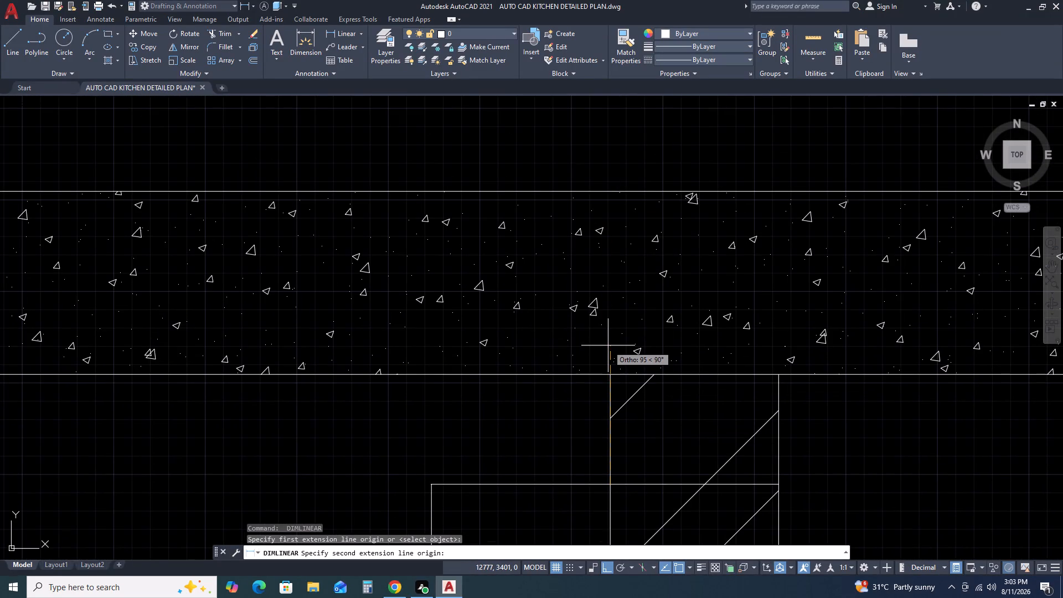
key(3)
key(BackSpace)
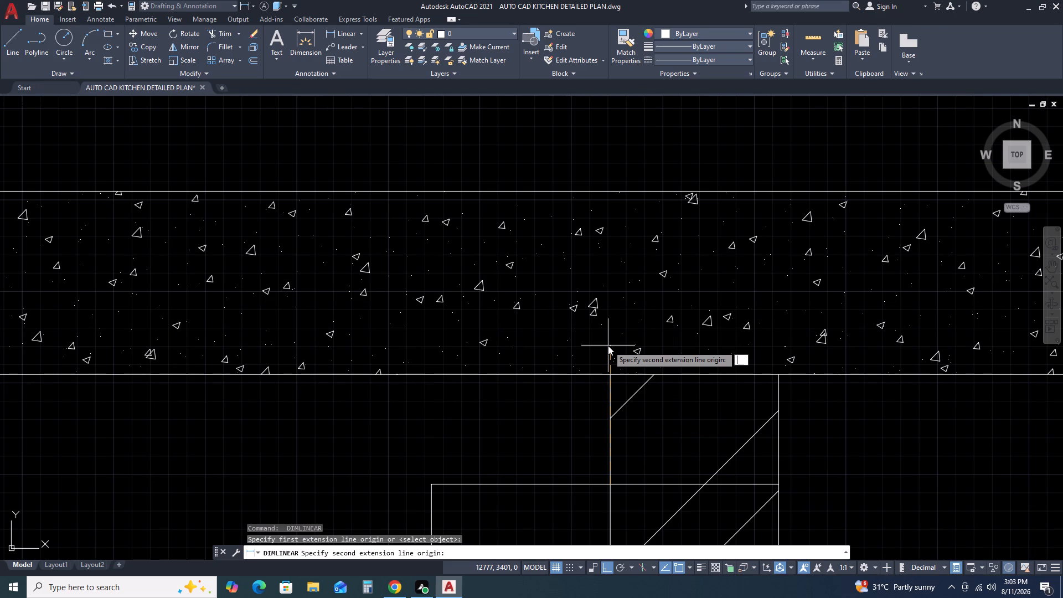
text(124)
key(BackSpace)
text(5)
key(space)
click(439, 399)
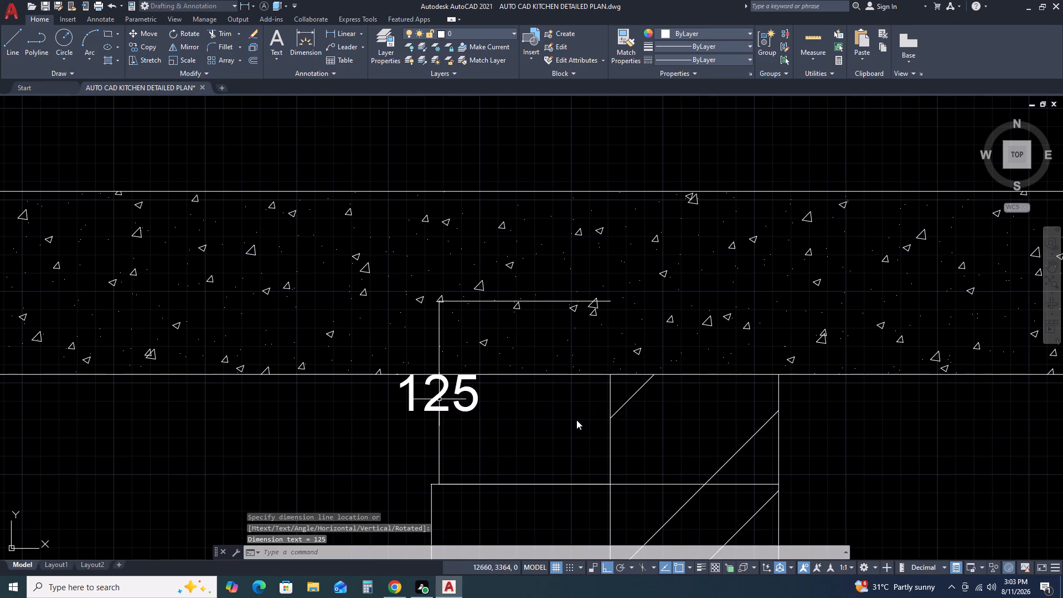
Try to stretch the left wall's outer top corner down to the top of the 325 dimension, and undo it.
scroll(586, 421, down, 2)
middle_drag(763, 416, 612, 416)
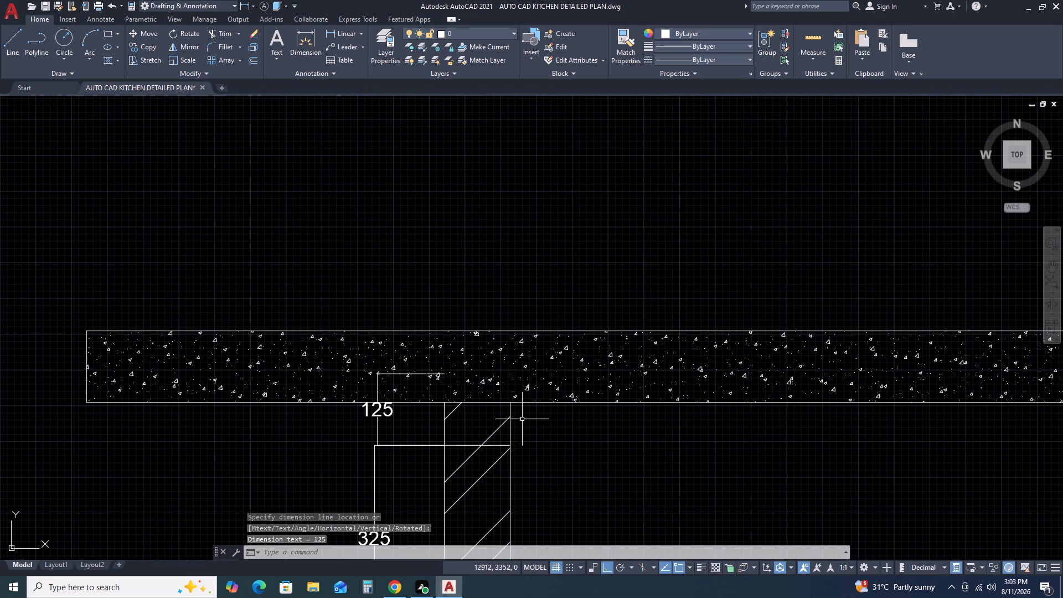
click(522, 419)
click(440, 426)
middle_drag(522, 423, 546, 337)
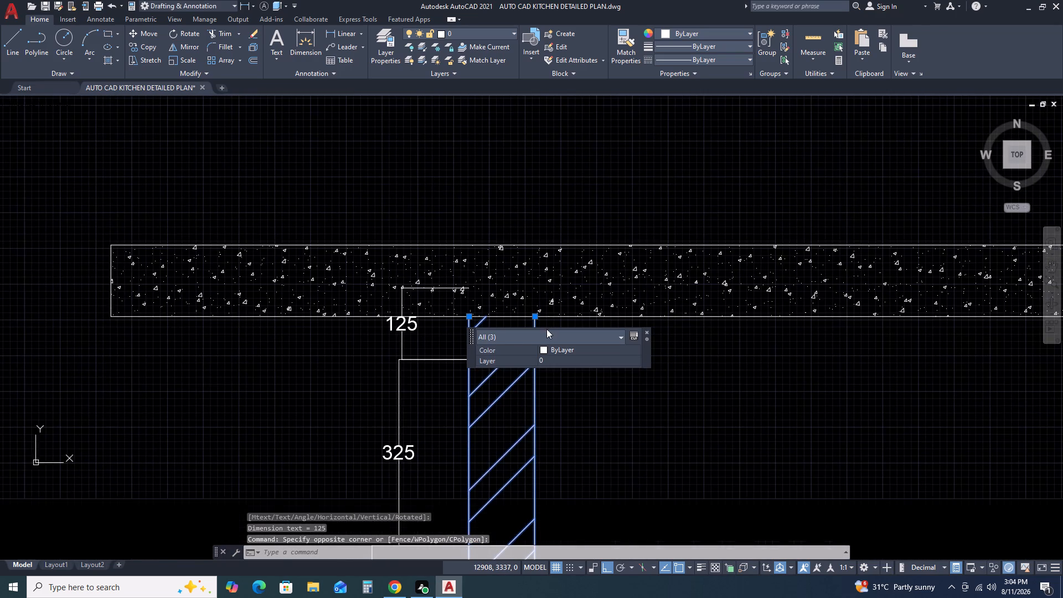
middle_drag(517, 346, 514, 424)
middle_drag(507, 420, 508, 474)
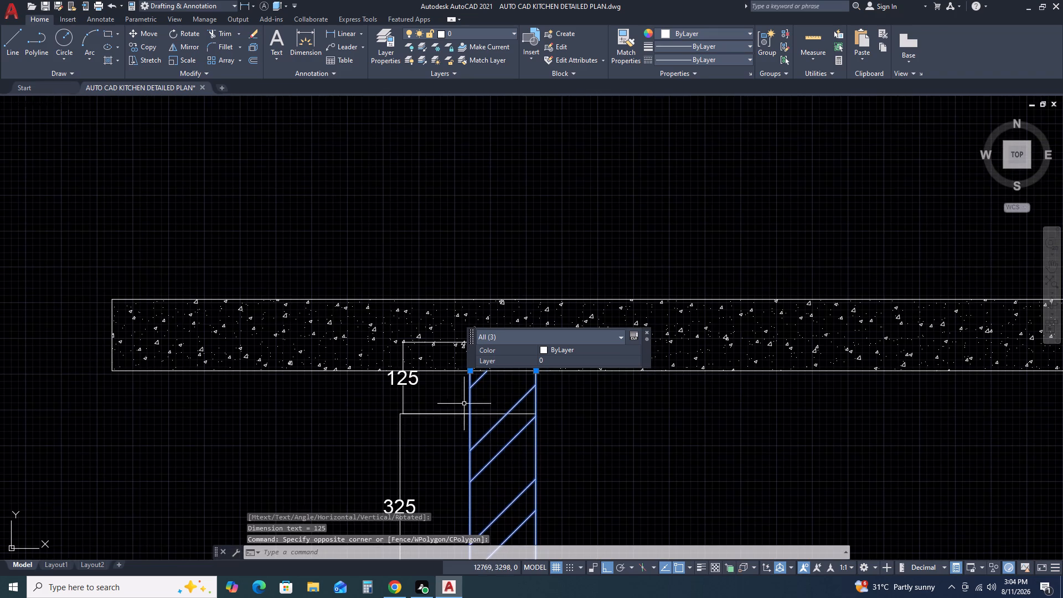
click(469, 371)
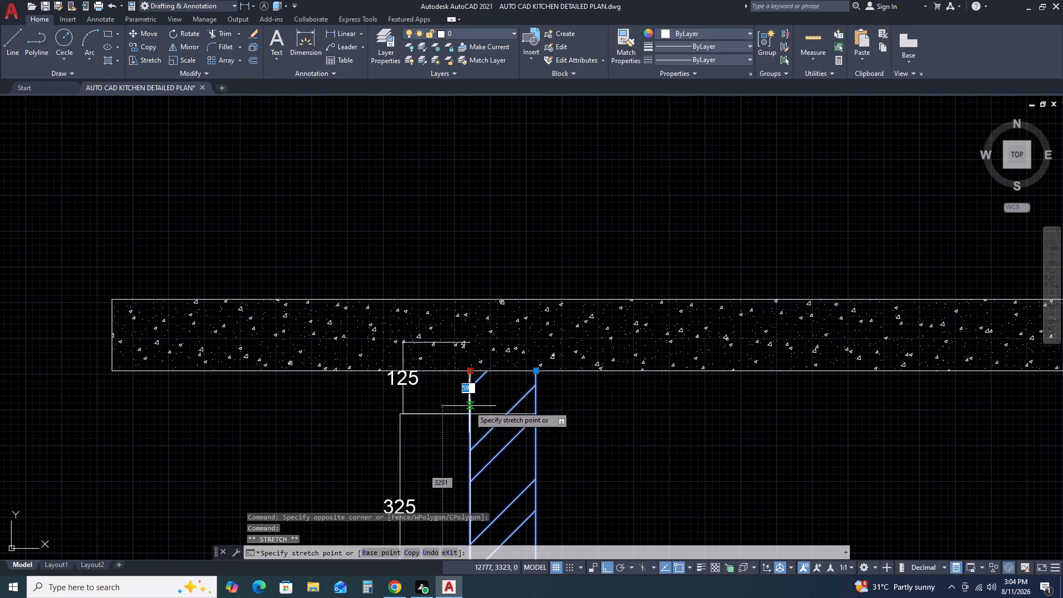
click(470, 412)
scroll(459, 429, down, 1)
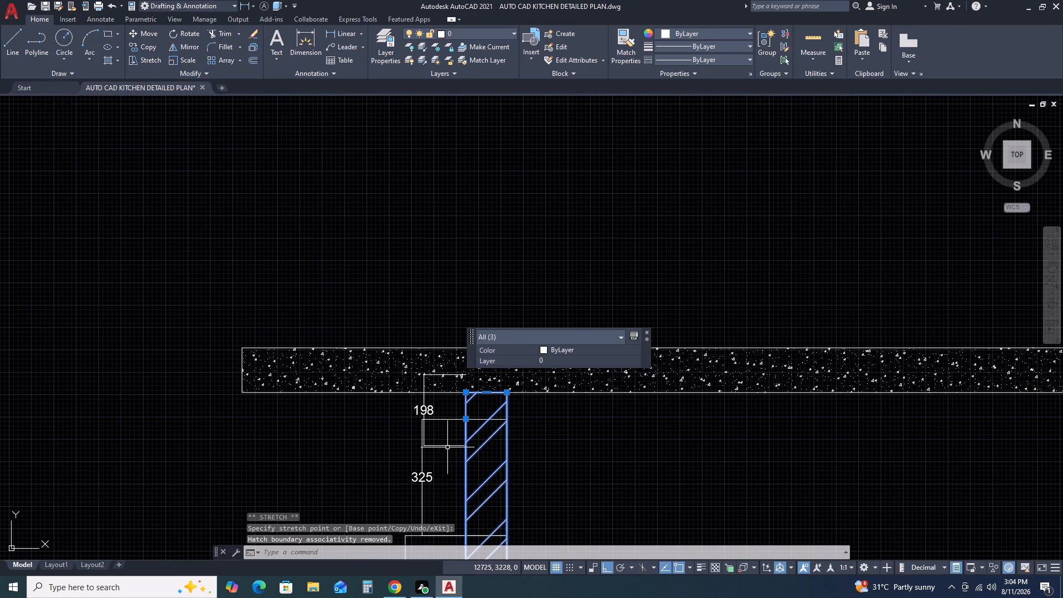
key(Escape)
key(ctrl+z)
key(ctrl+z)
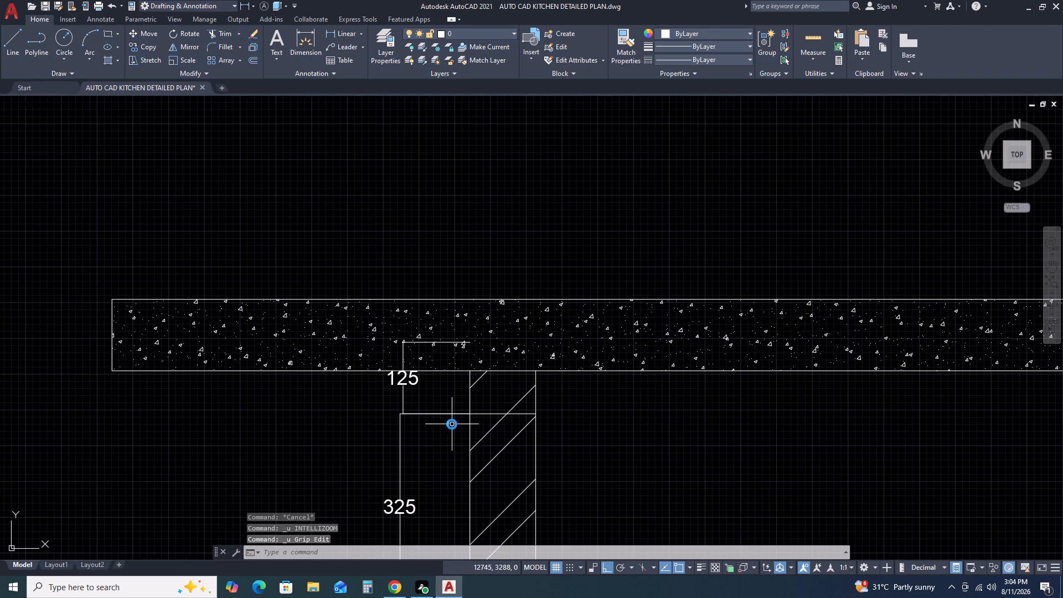
Shorten the left wall's inner face line from the slab underside down to the top of the 325 dimension.
click(537, 388)
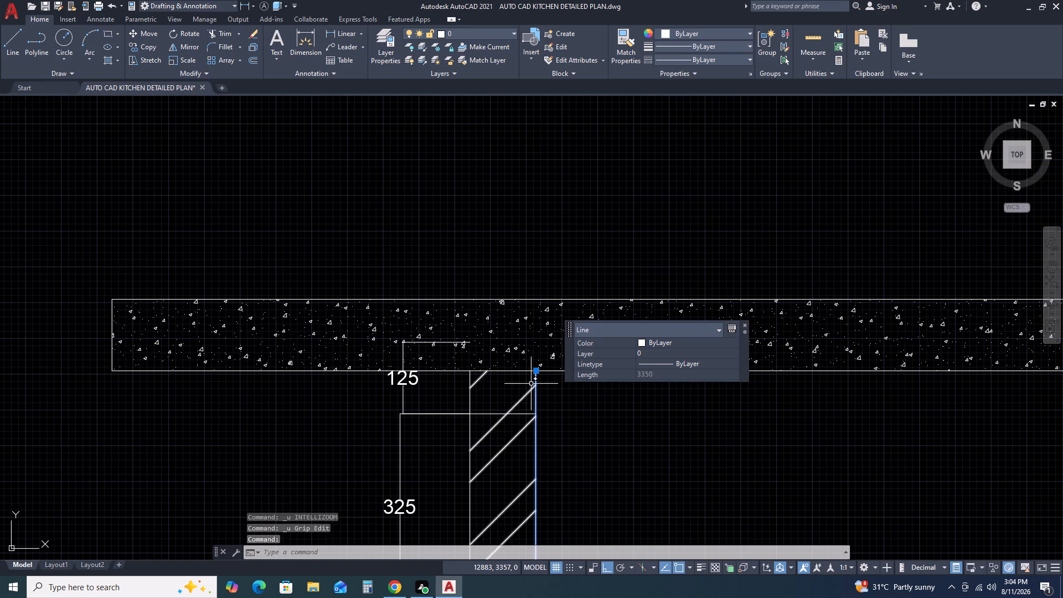
click(536, 369)
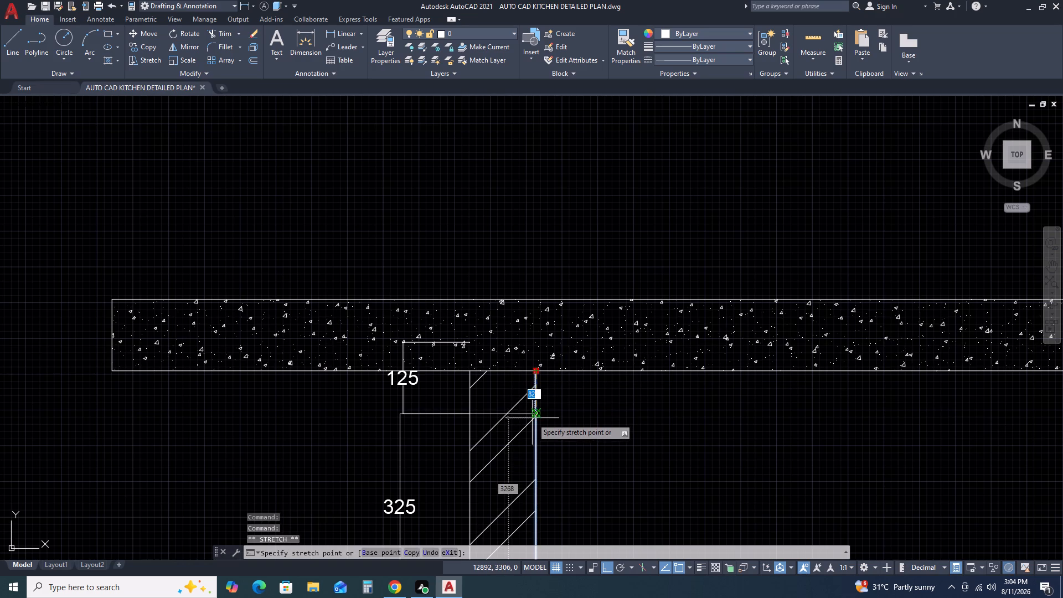
click(533, 416)
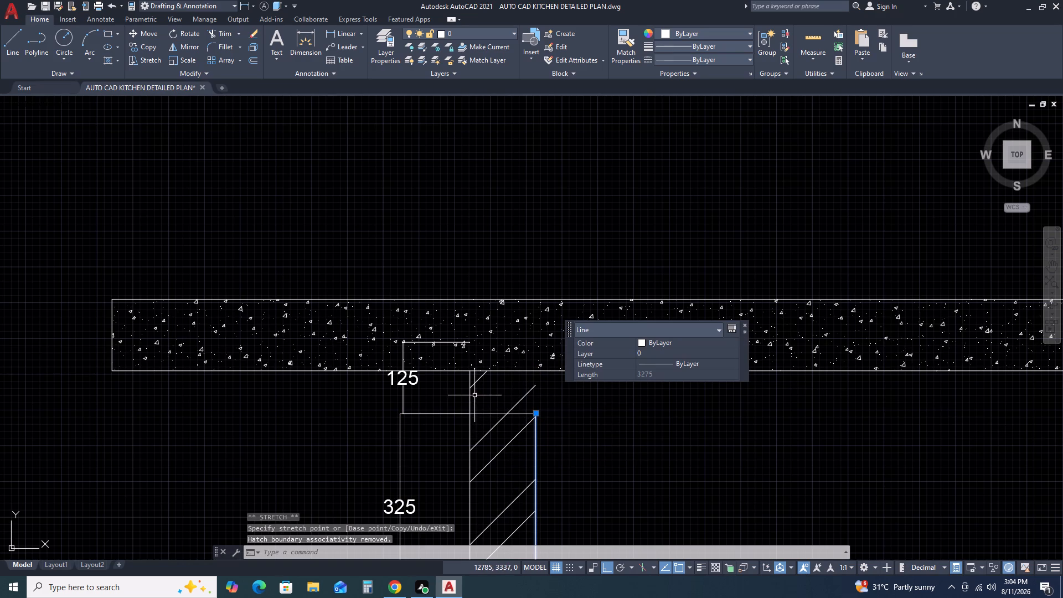
Stretch the top edge of the left wall's hatch down to the top of the 325 dimension.
click(468, 385)
click(477, 385)
click(477, 386)
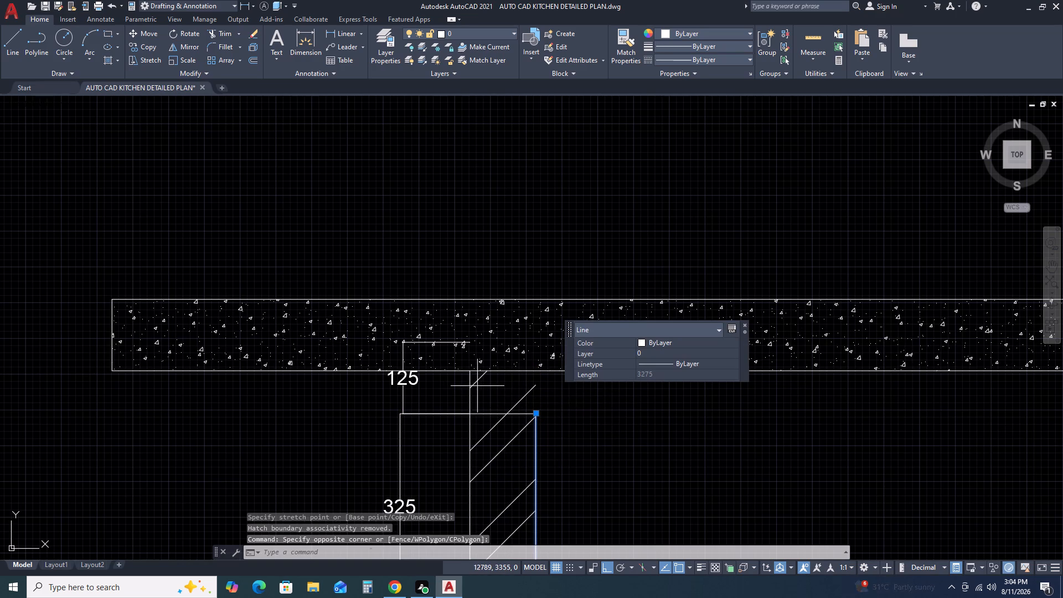
click(466, 384)
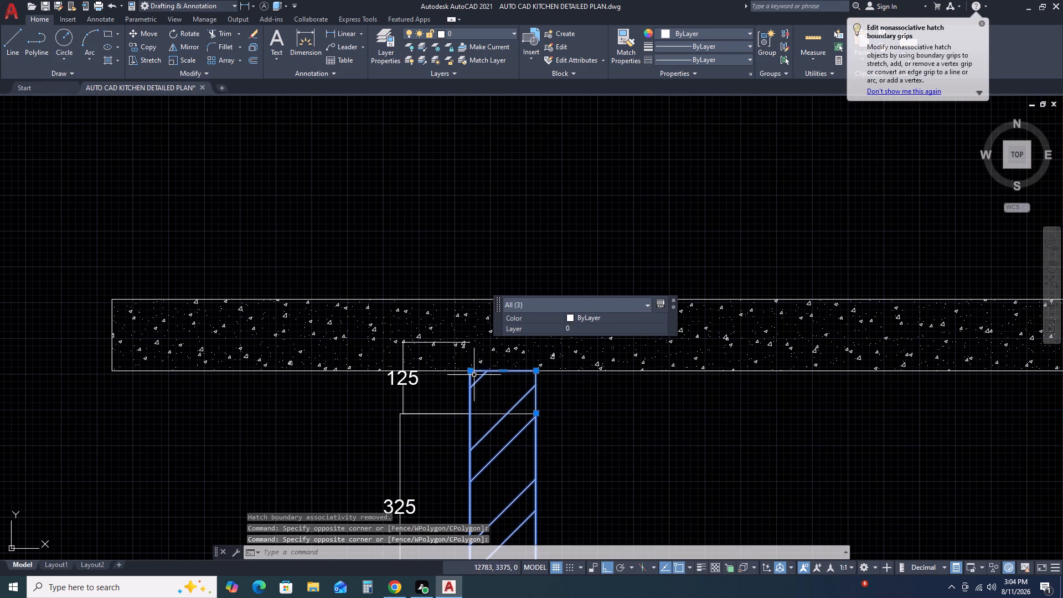
click(503, 371)
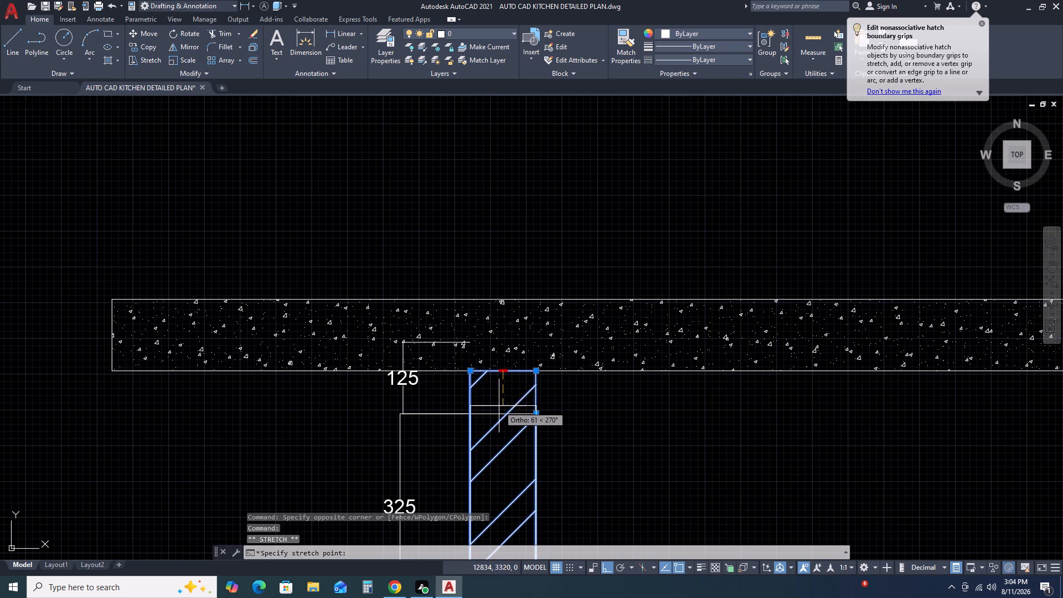
click(502, 416)
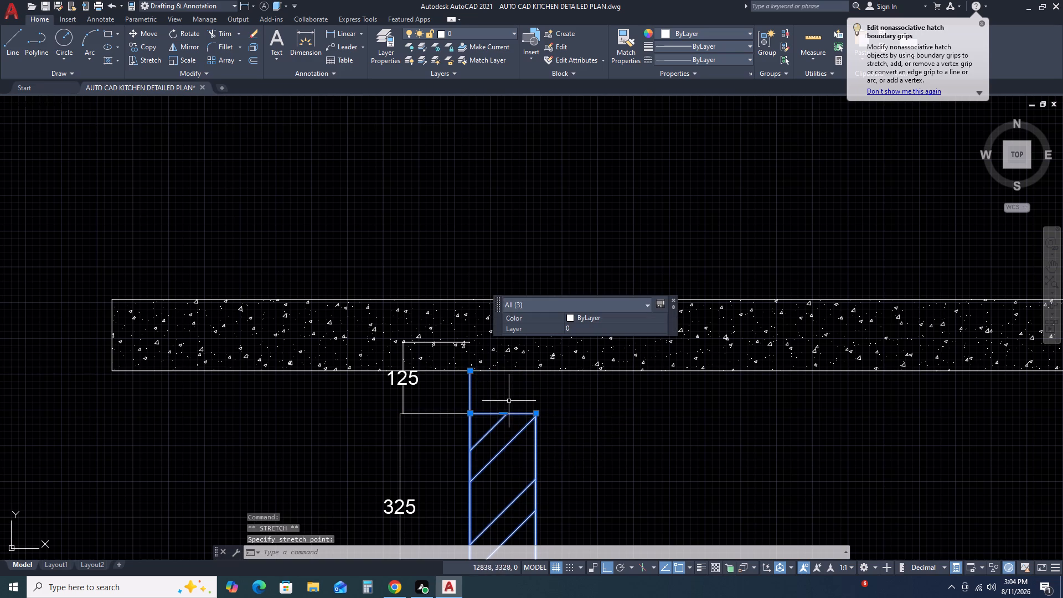
Shorten the left wall's outer face line to the top of the 325 dimension and align its end with the hatch's top corner.
click(469, 371)
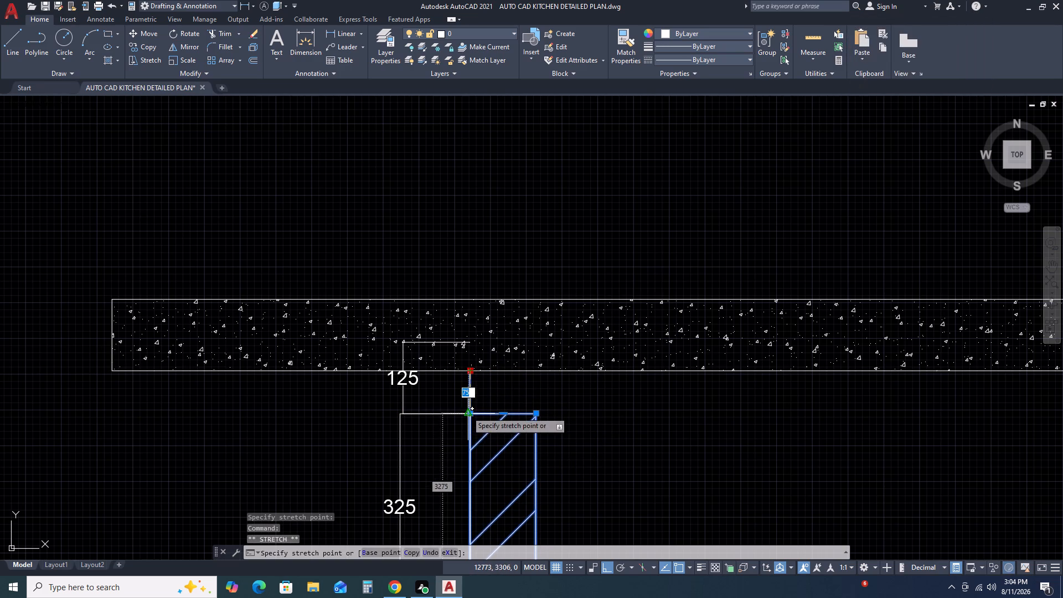
click(466, 411)
scroll(472, 422, up, 4)
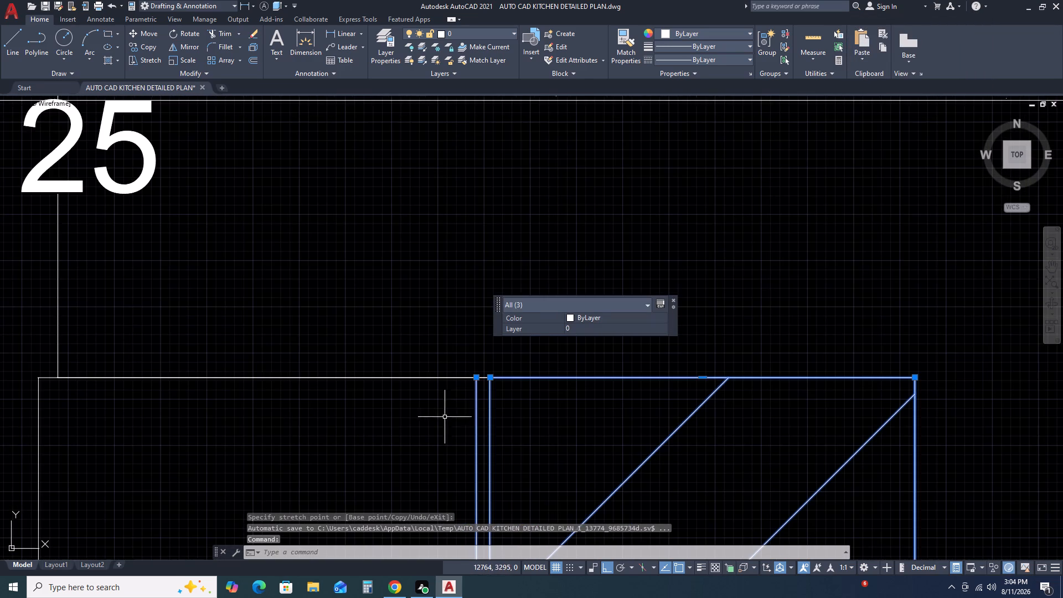
click(476, 378)
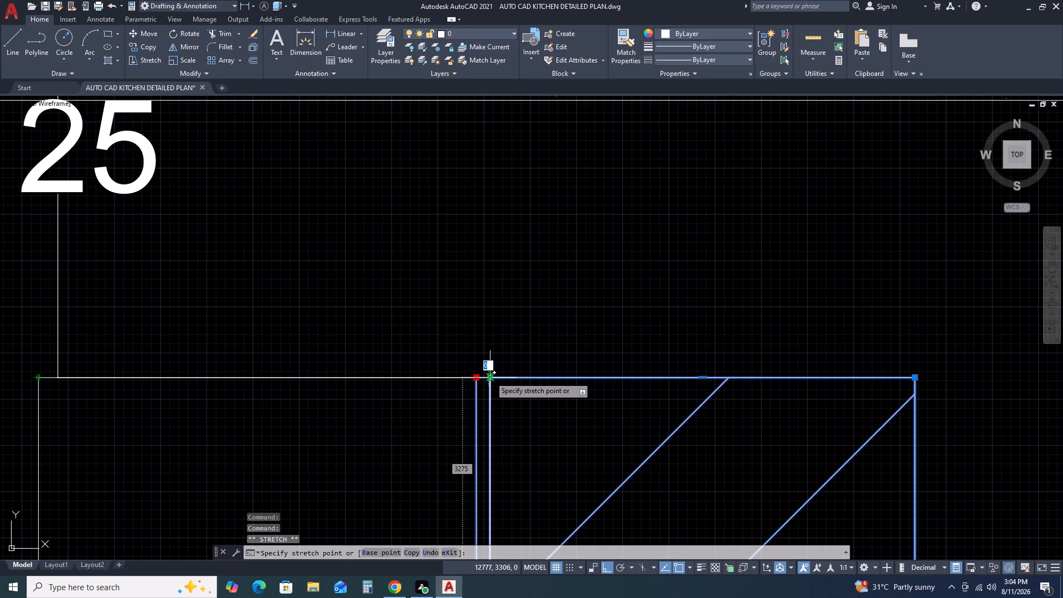
click(490, 377)
scroll(547, 400, down, 4)
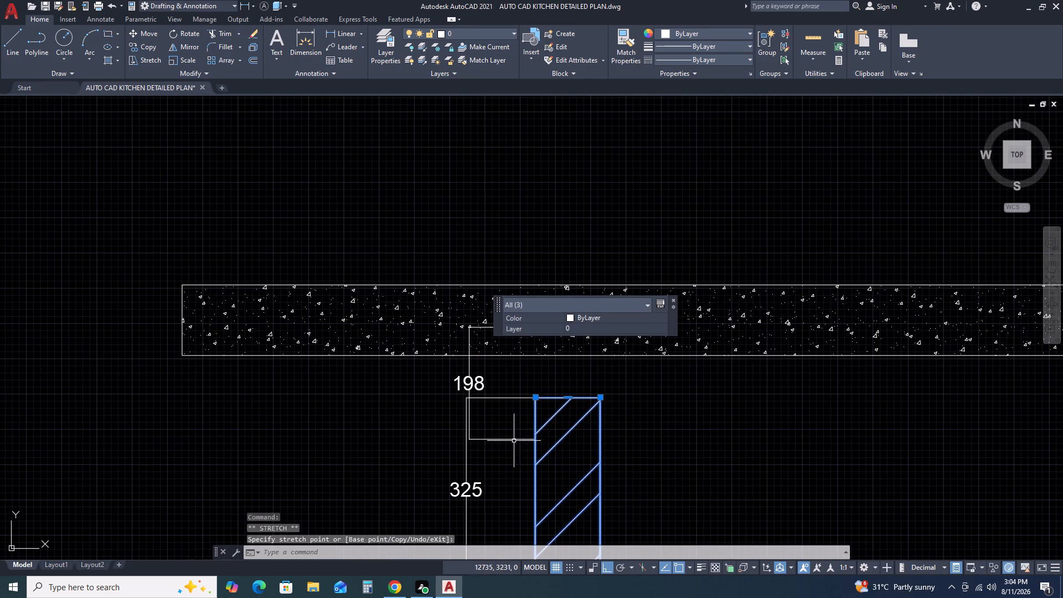
Stretch the lower end of the 198 dimension up to the left wall's top so it measures 125.
scroll(525, 440, up, 2)
click(513, 442)
click(458, 433)
middle_drag(503, 435, 502, 435)
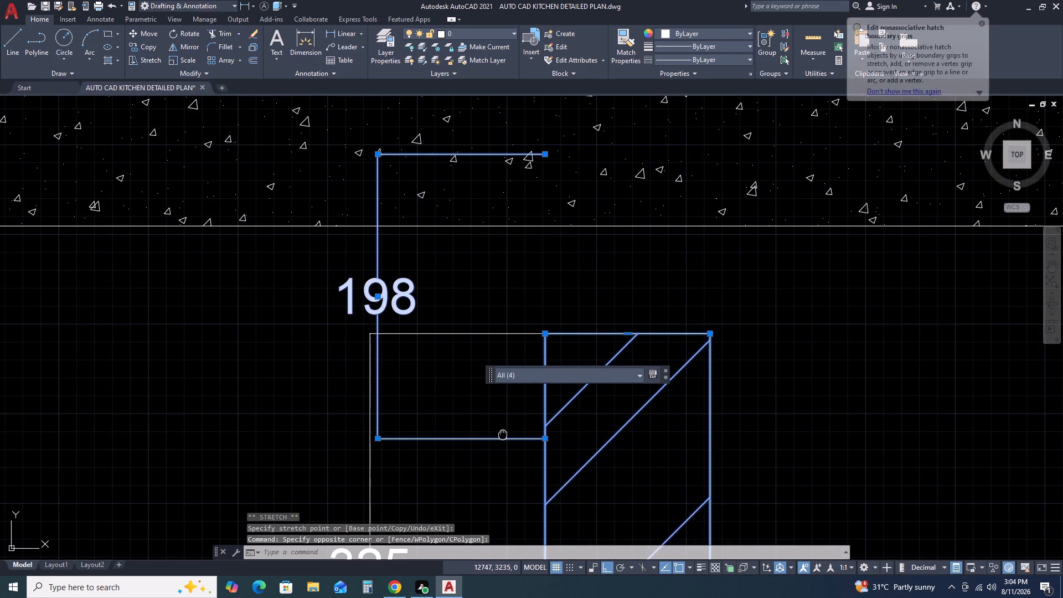
middle_drag(502, 435, 493, 441)
click(538, 445)
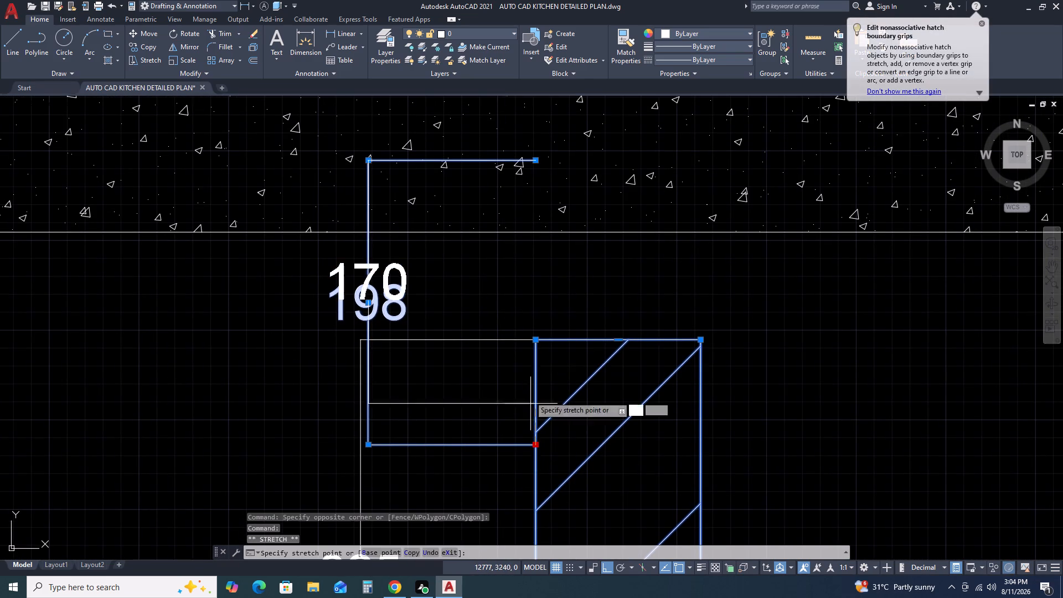
click(534, 340)
key(Escape)
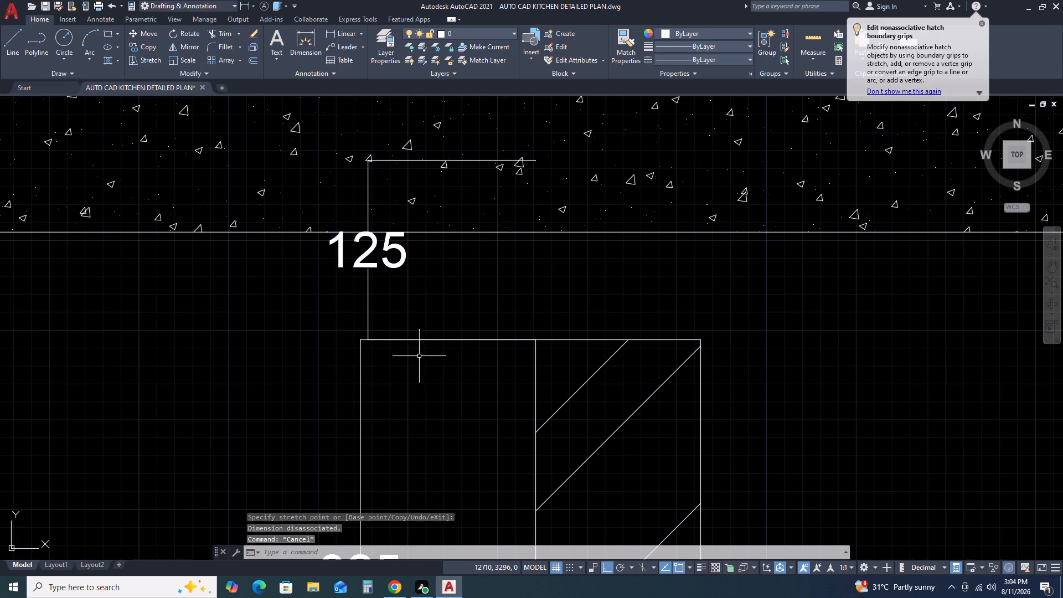
Move the concrete slab, with its outline and hatch, straight down so its underside rests on the left wall's top.
scroll(472, 362, down, 2)
middle_drag(745, 383, 620, 393)
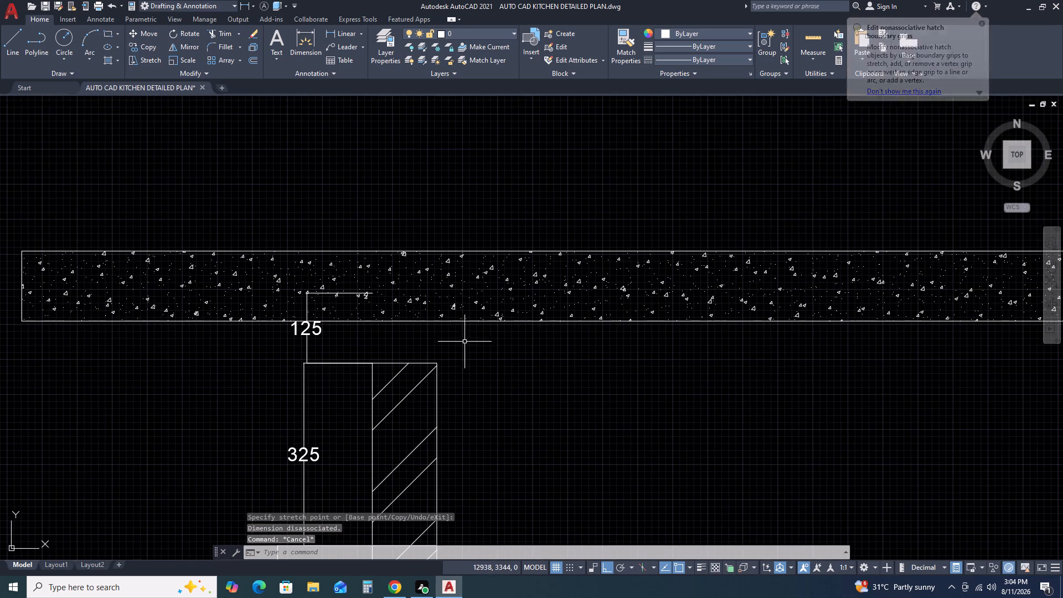
drag(530, 344, 529, 327)
click(509, 225)
scroll(577, 394, down, 2)
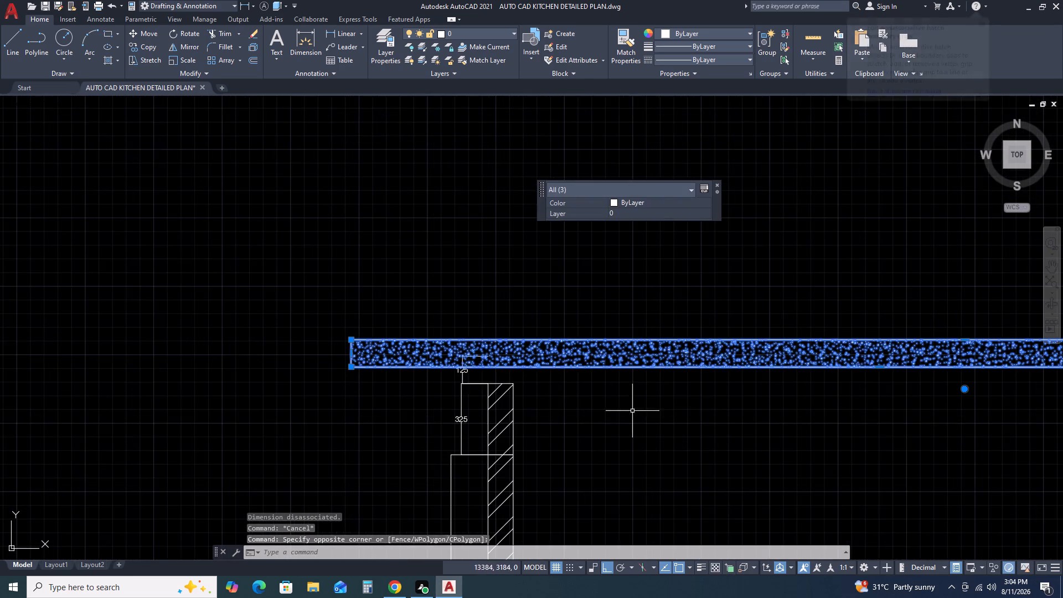
middle_drag(669, 415, 300, 368)
scroll(310, 364, down, 2)
scroll(607, 373, up, 2)
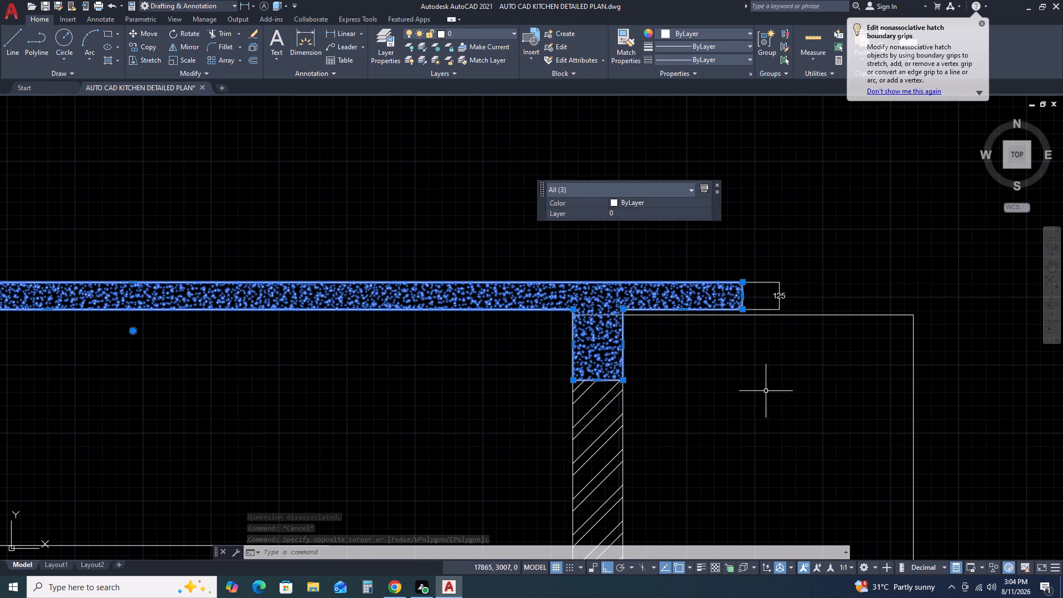
scroll(751, 394, down, 2)
scroll(307, 369, up, 2)
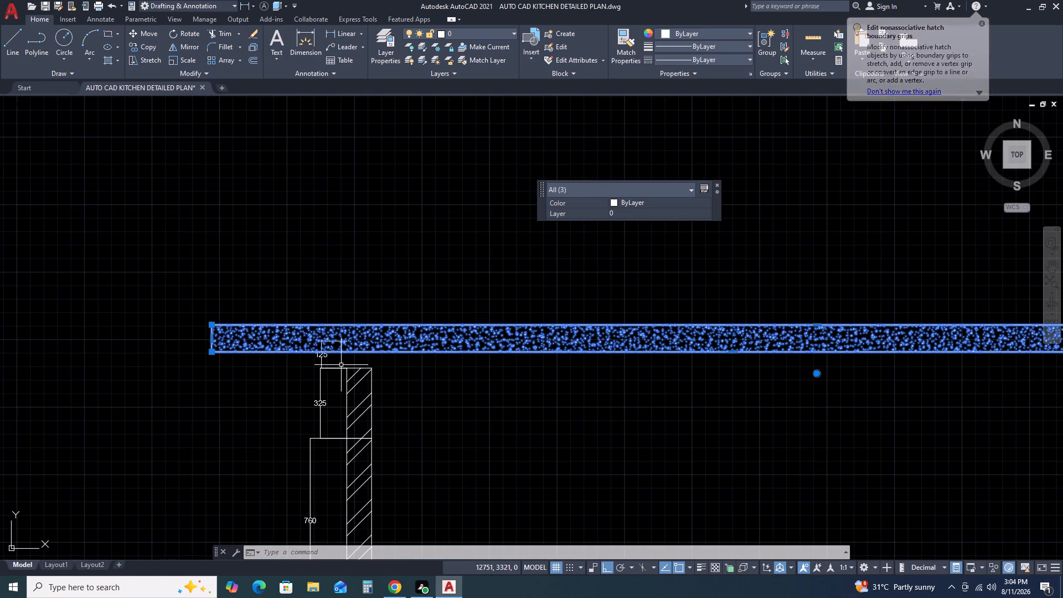
text(M)
key(space)
scroll(345, 358, up, 3)
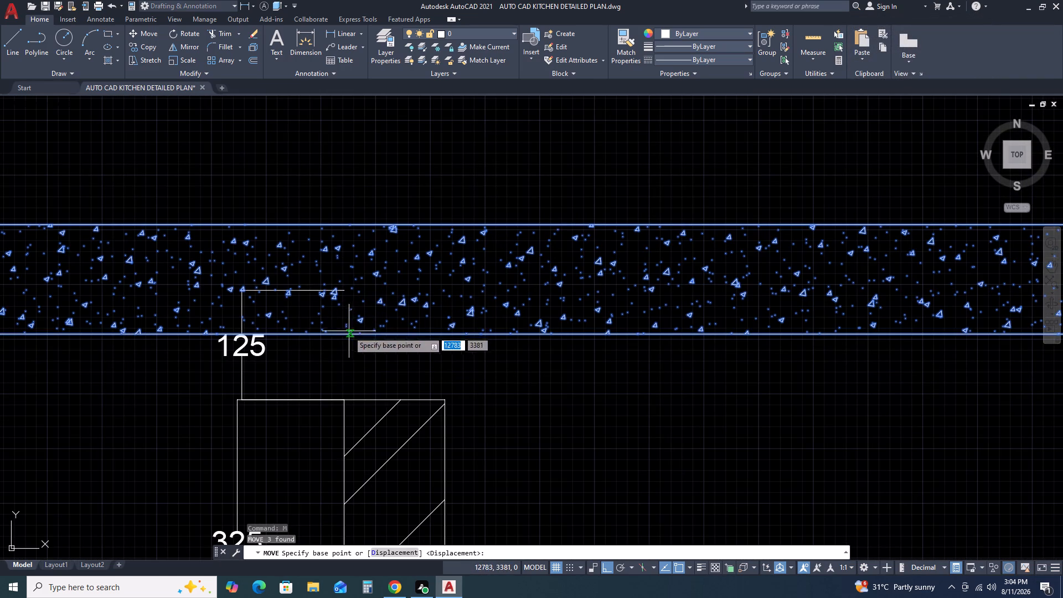
click(401, 334)
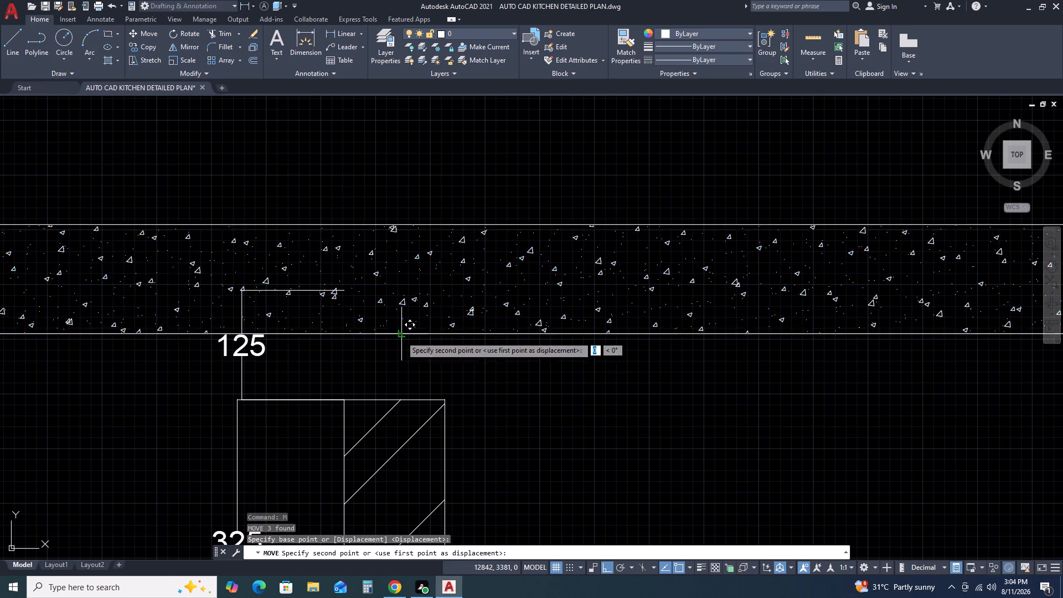
click(401, 397)
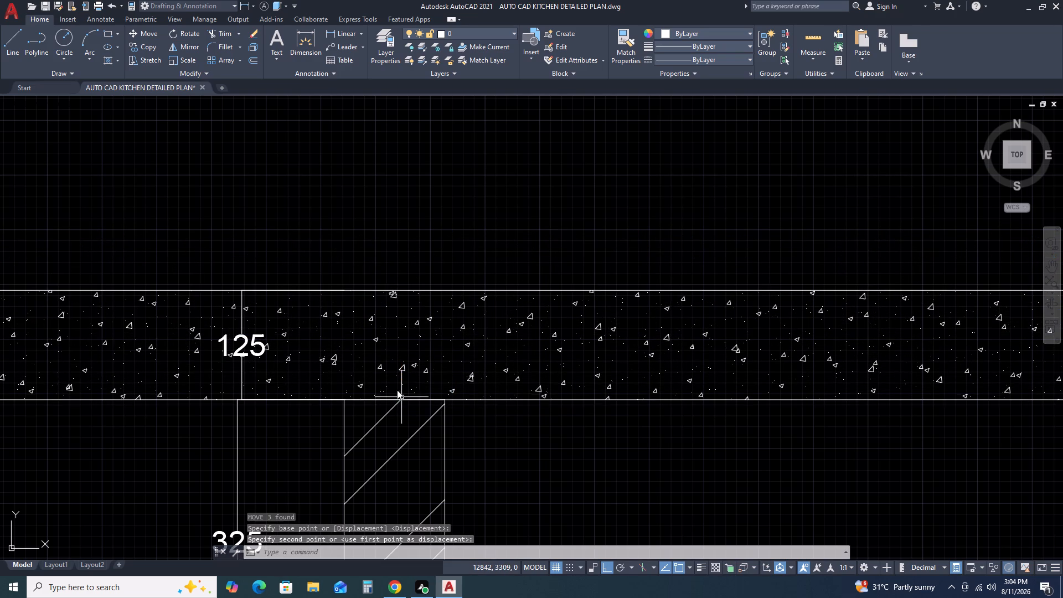
Examine how the moved slab meets the left wall's top and the beam and hatch of the right wall.
scroll(295, 400, up, 6)
scroll(301, 398, down, 7)
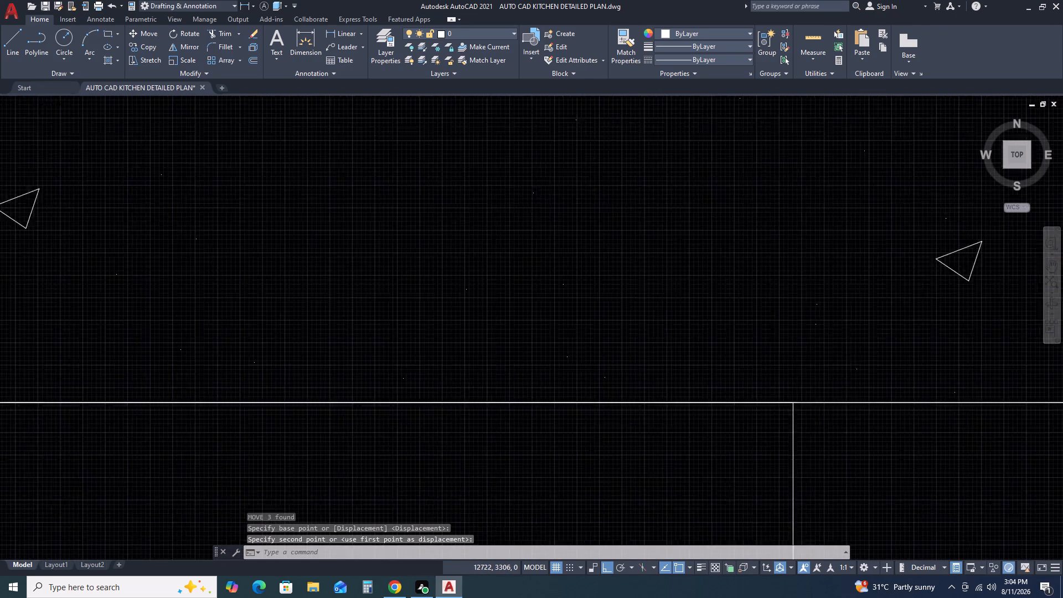
scroll(319, 385, down, 2)
scroll(546, 409, down, 4)
middle_drag(817, 411, 621, 389)
scroll(579, 391, up, 2)
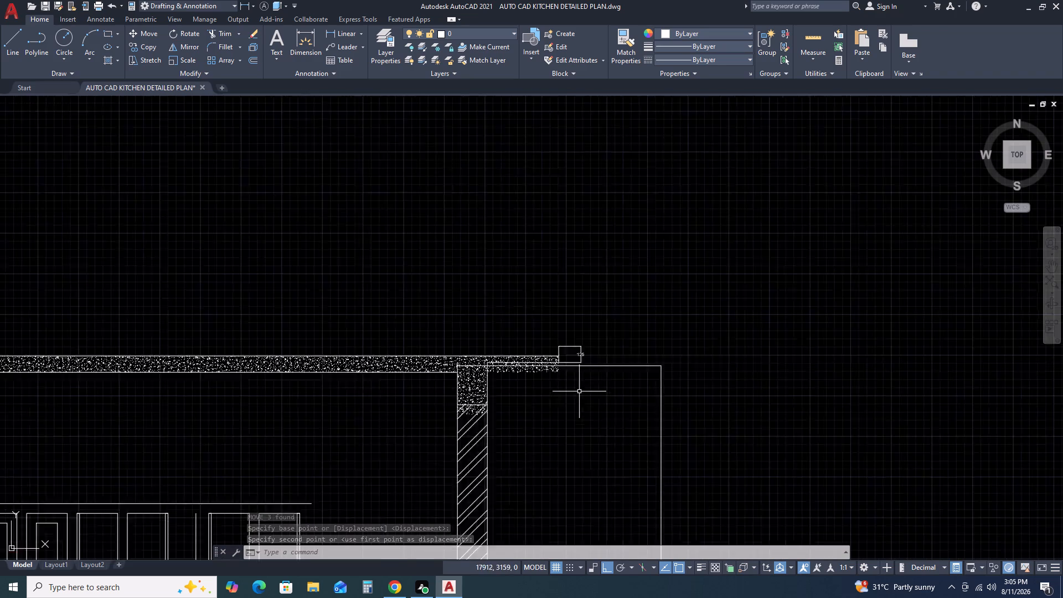
scroll(579, 391, up, 1)
scroll(395, 360, up, 2)
scroll(528, 359, down, 3)
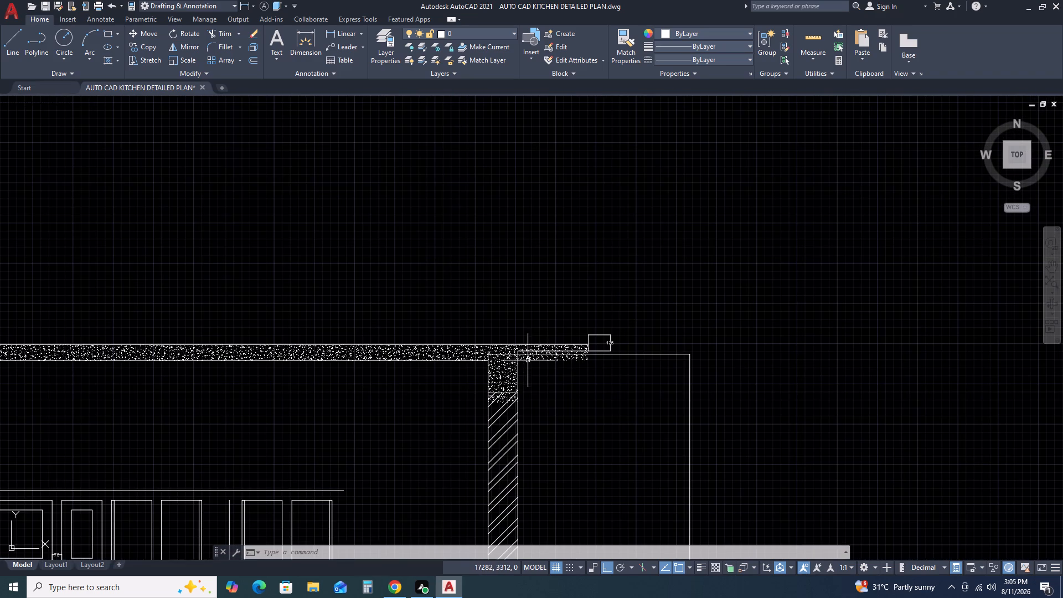
scroll(503, 406, up, 2)
click(516, 408)
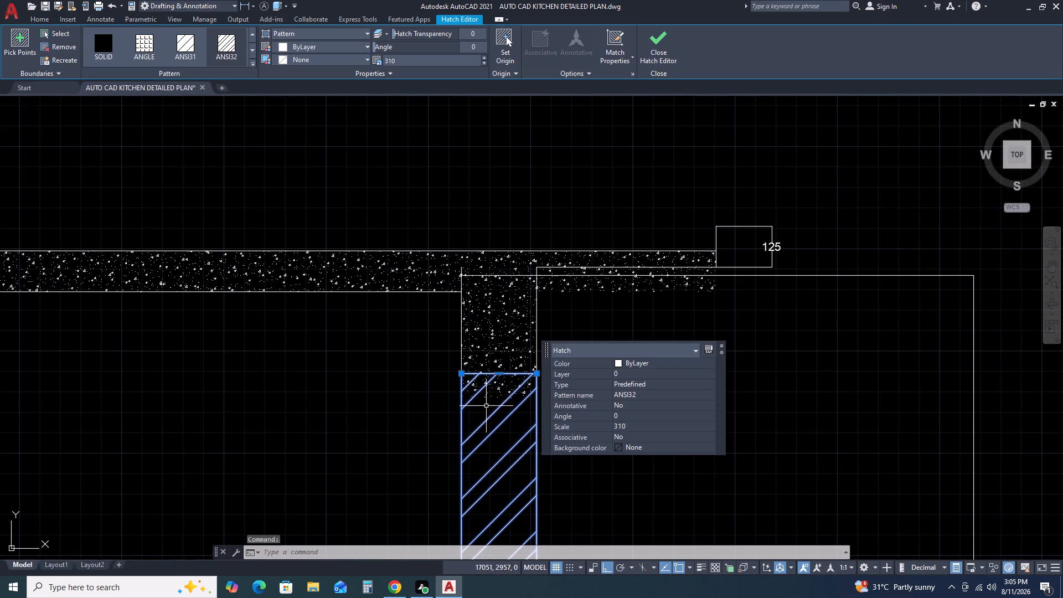
key(Escape)
scroll(520, 383, down, 2)
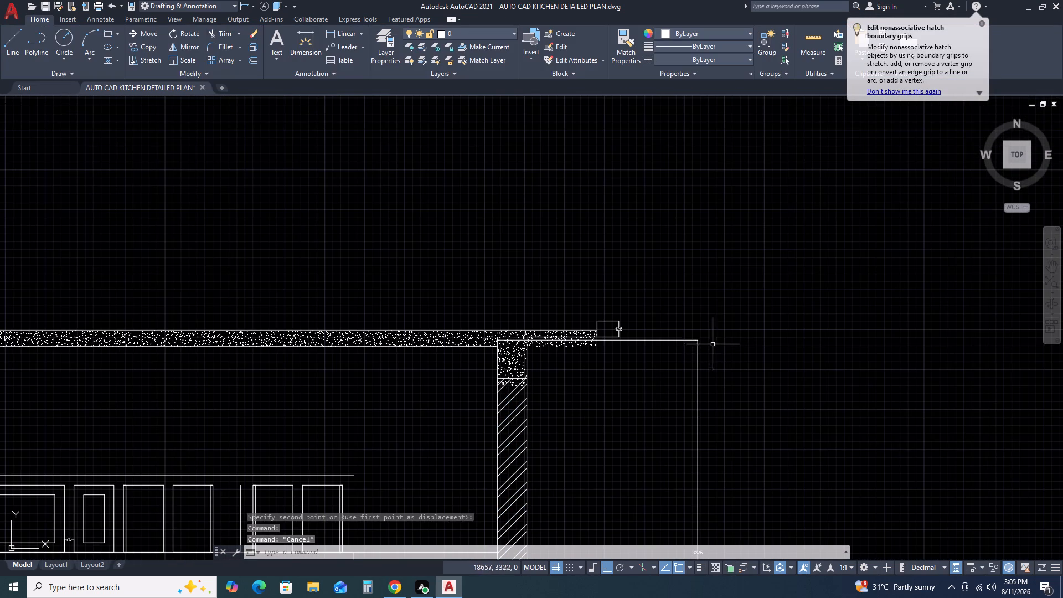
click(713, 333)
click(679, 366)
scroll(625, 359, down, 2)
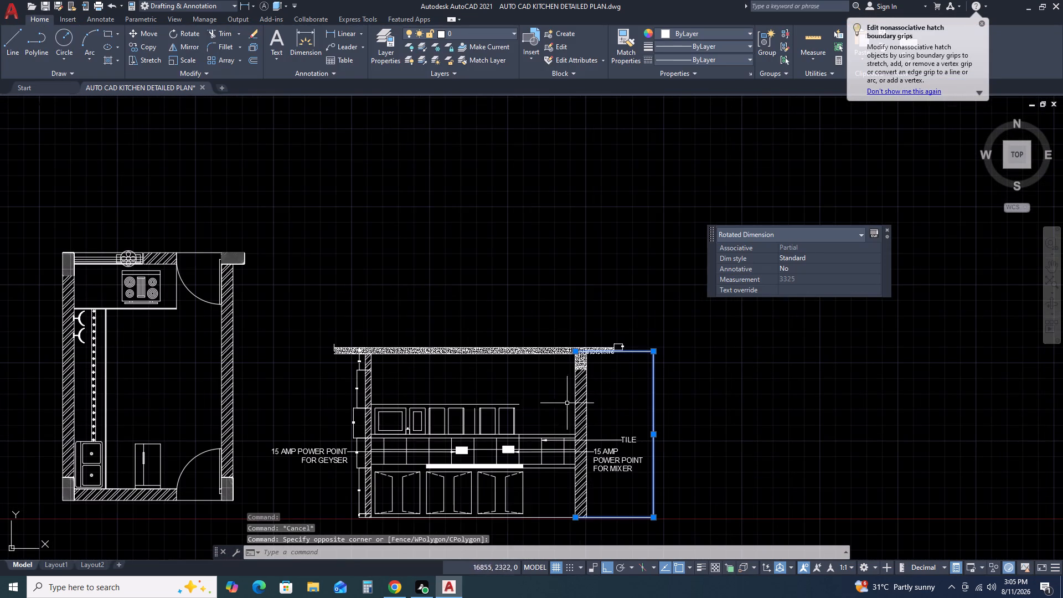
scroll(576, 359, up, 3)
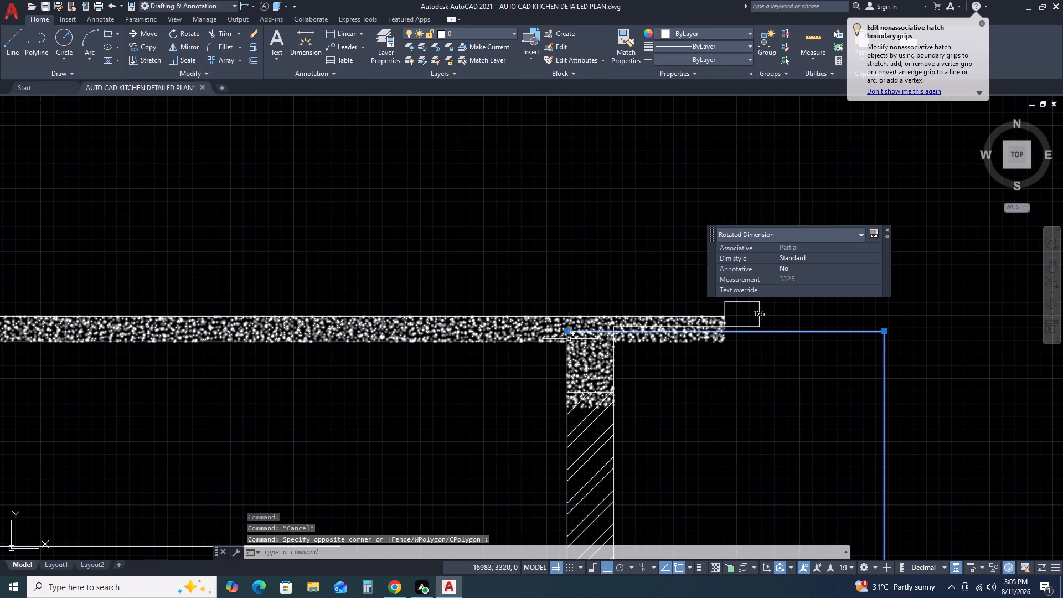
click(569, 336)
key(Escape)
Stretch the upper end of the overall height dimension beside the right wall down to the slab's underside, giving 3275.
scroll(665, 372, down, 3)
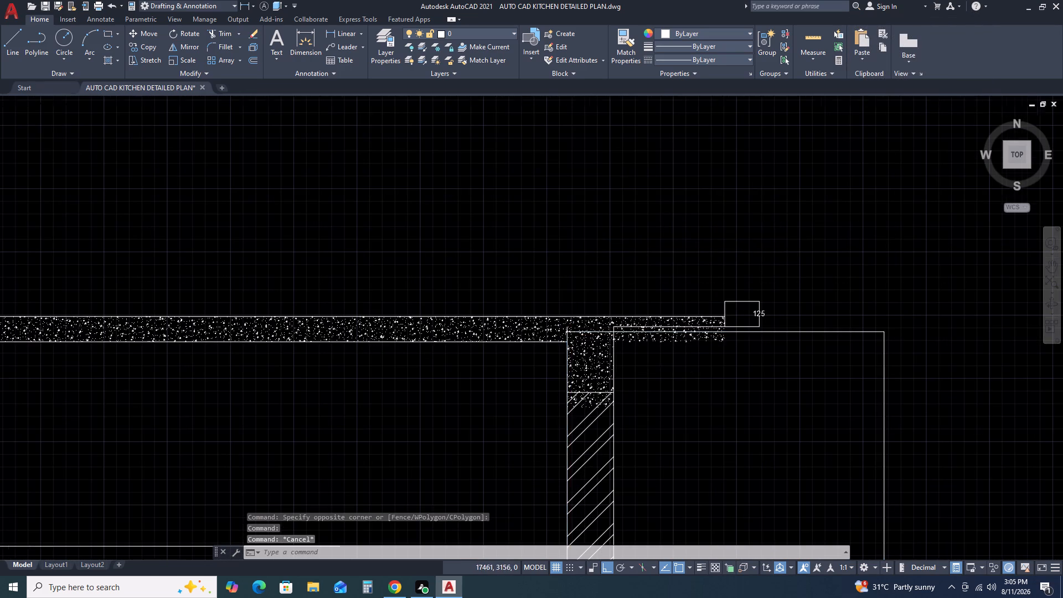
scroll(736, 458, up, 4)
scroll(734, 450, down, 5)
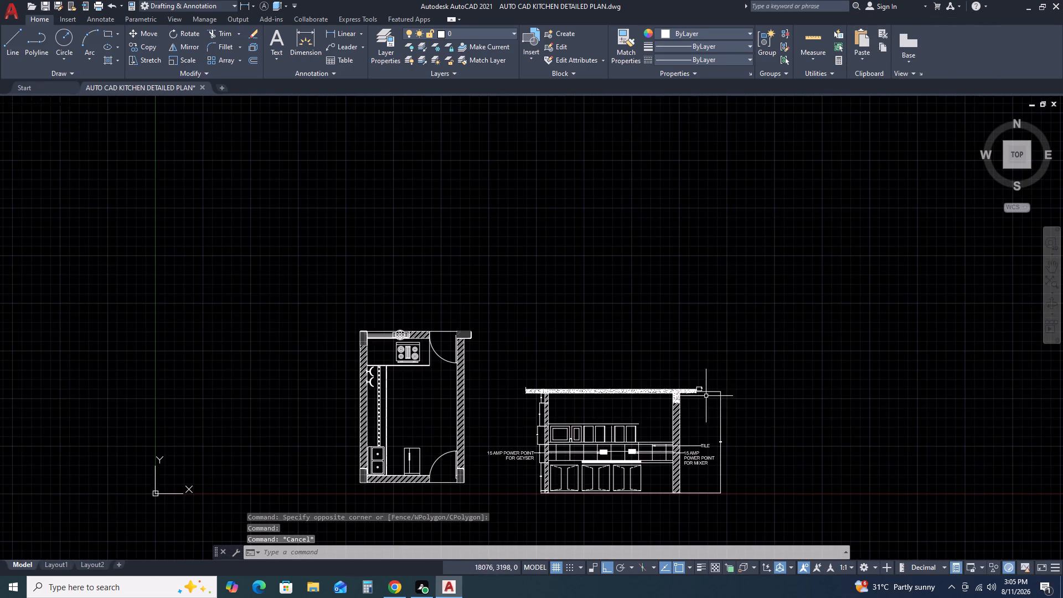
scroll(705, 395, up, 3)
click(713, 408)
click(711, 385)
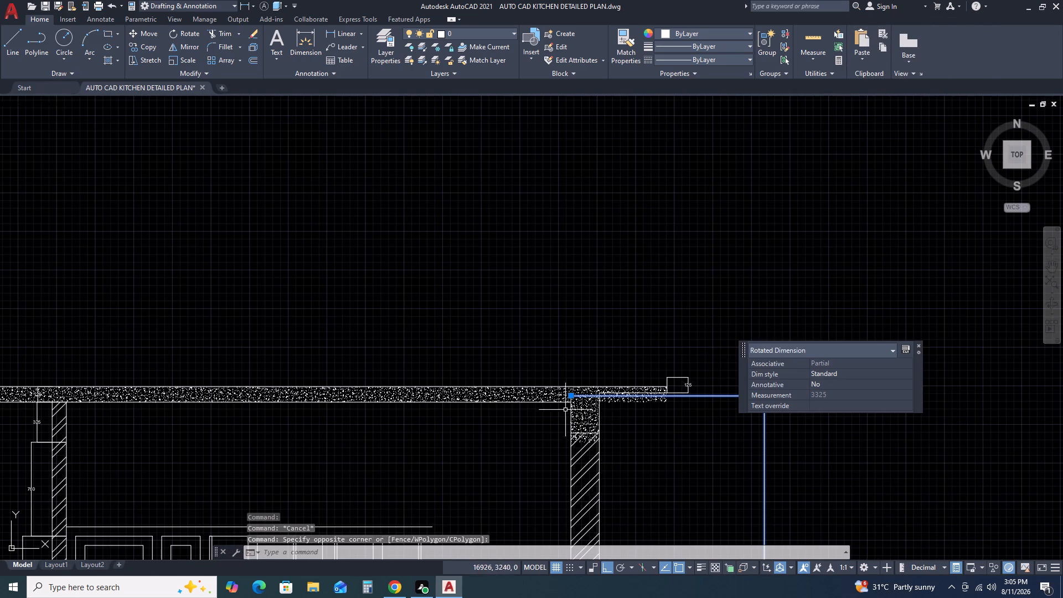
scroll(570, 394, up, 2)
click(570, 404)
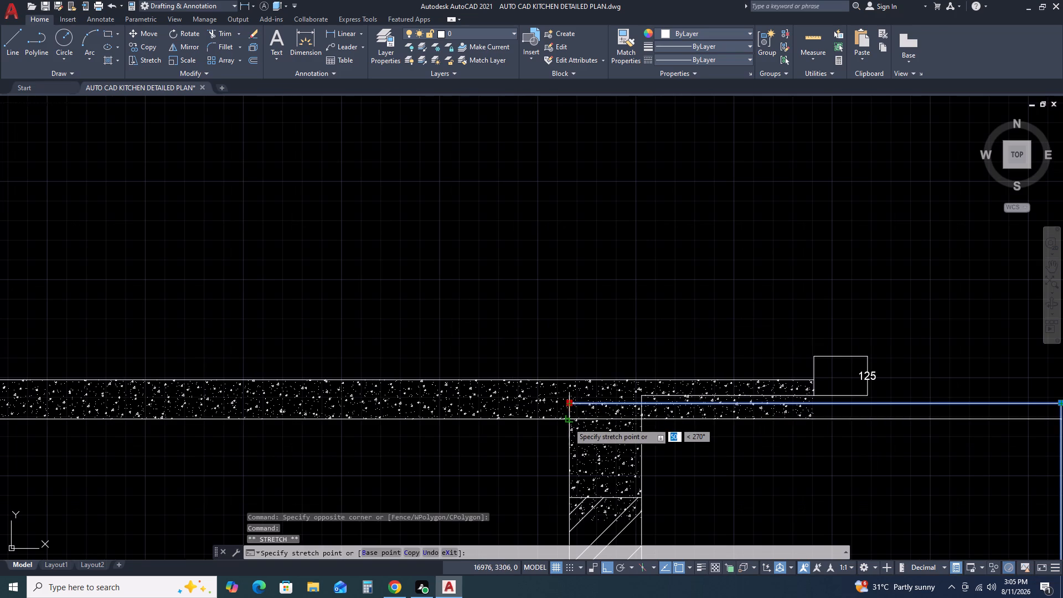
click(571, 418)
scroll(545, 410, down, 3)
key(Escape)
Delete the overall height dimension beside the right wall.
middle_drag(692, 494, 679, 322)
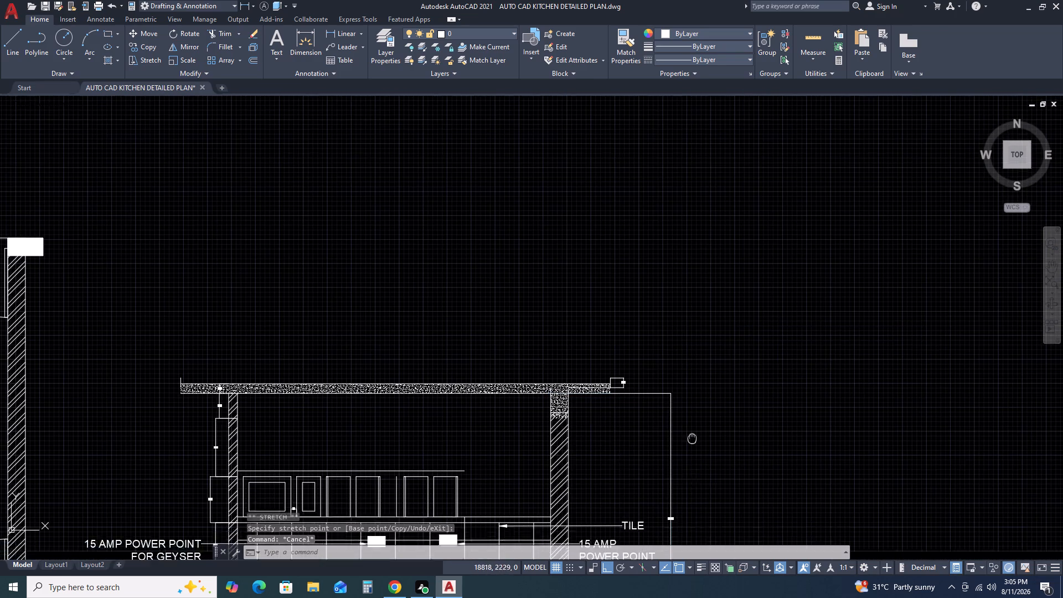
scroll(649, 431, up, 2)
scroll(686, 271, up, 3)
click(678, 328)
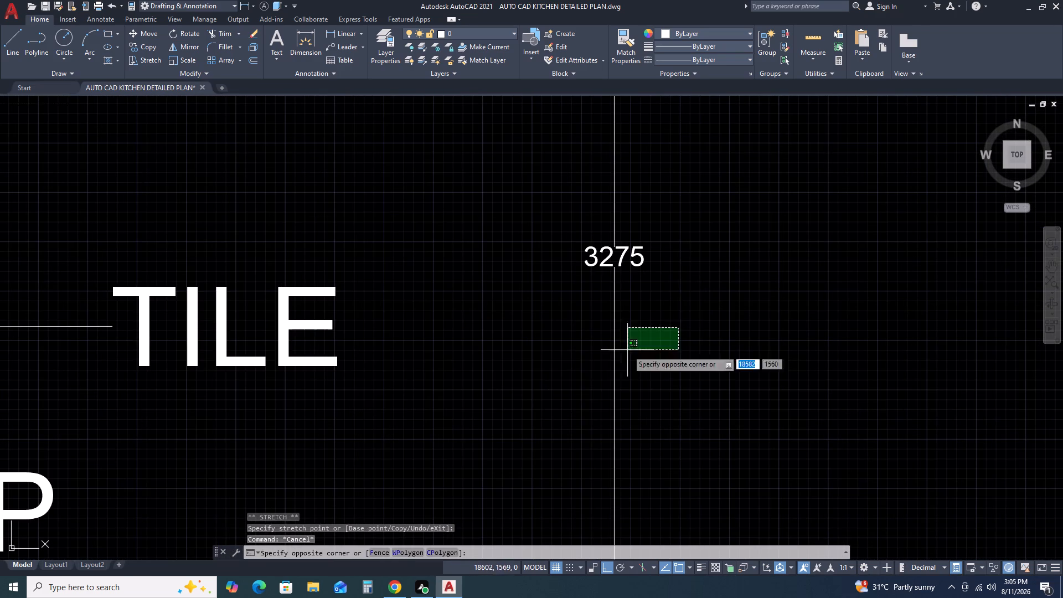
click(558, 398)
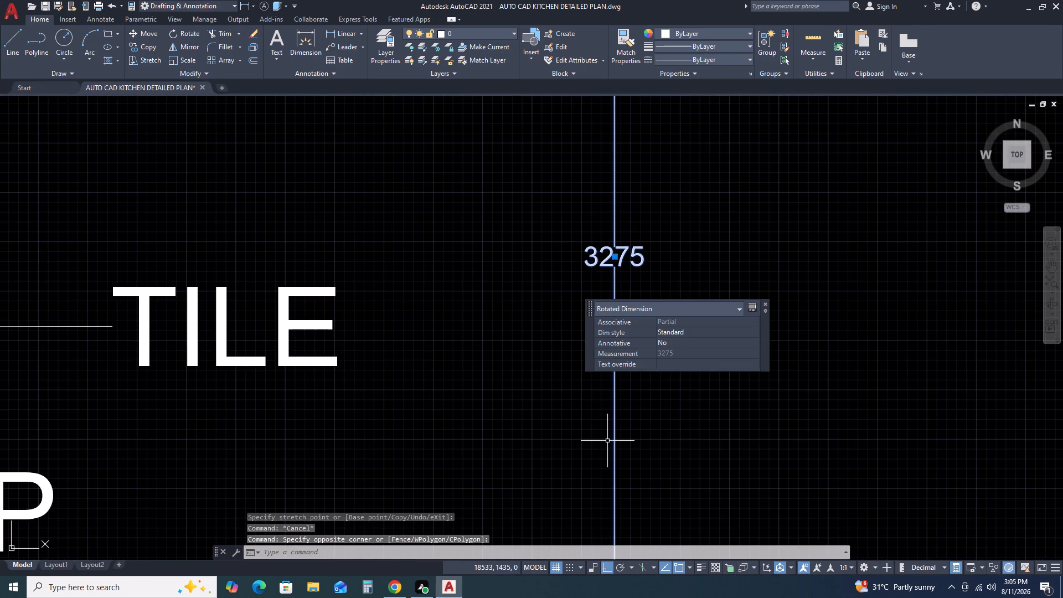
key(Return)
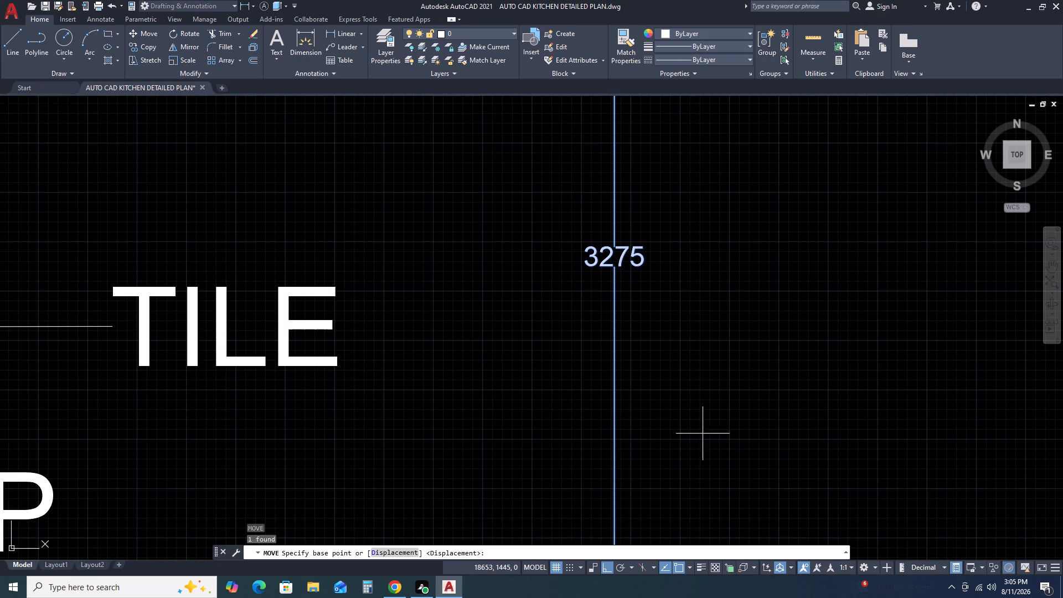
key(Delete)
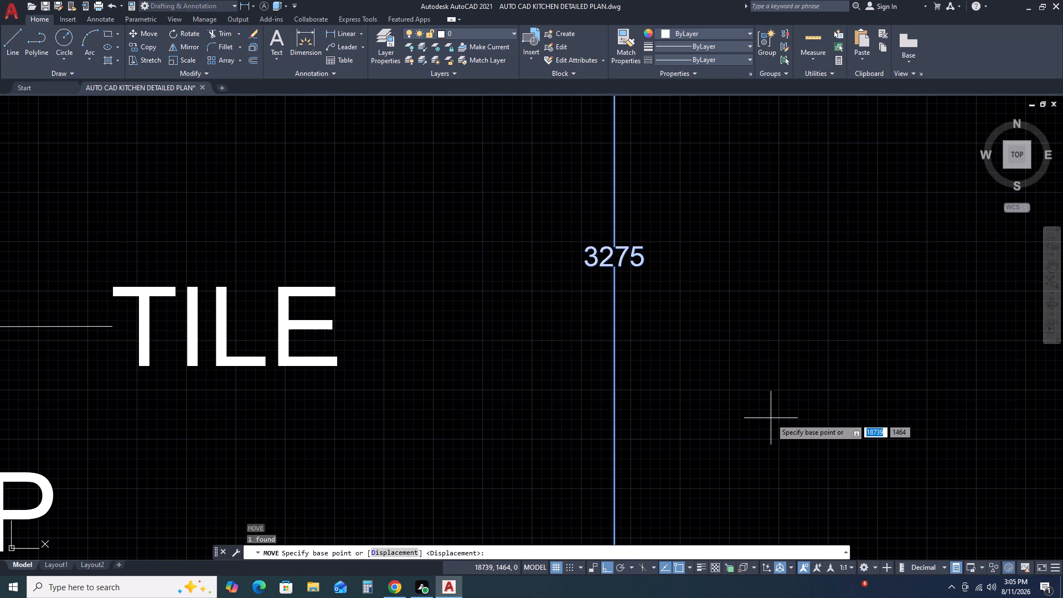
key(Escape)
click(628, 415)
click(587, 374)
key(Delete)
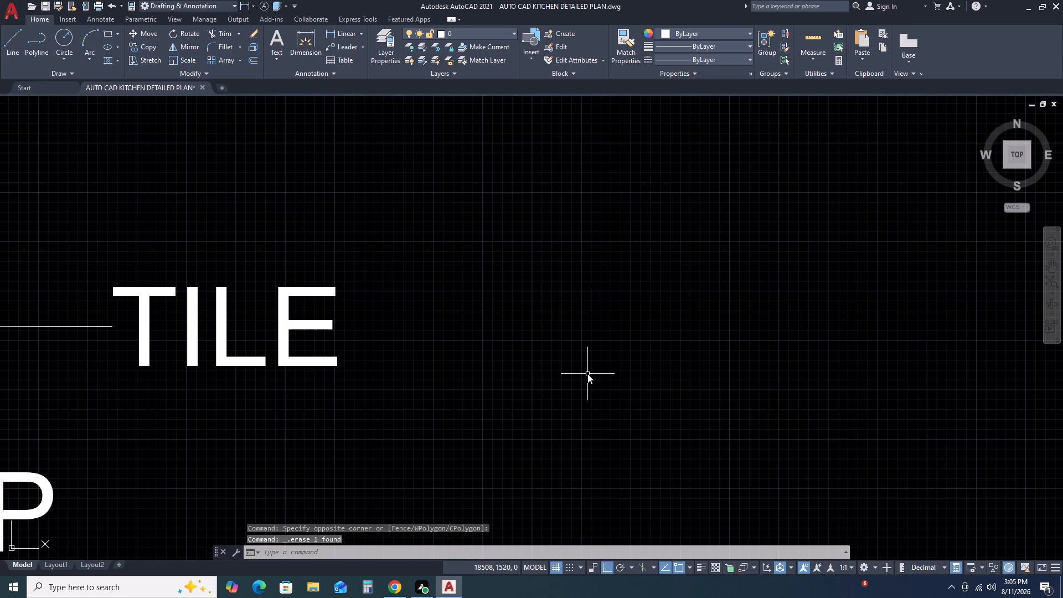
Examine the elevation's base line and the height dimension chain along the left wall up to the slab.
scroll(603, 380, down, 4)
scroll(667, 399, down, 3)
scroll(564, 481, up, 1)
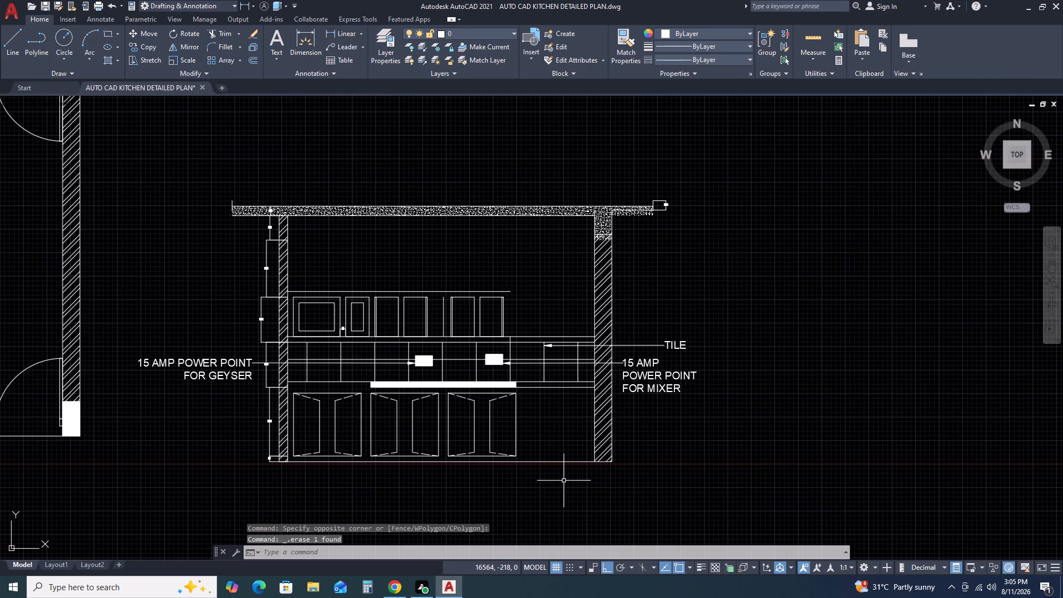
scroll(564, 481, up, 1)
middle_drag(596, 479, 613, 476)
middle_click(771, 456)
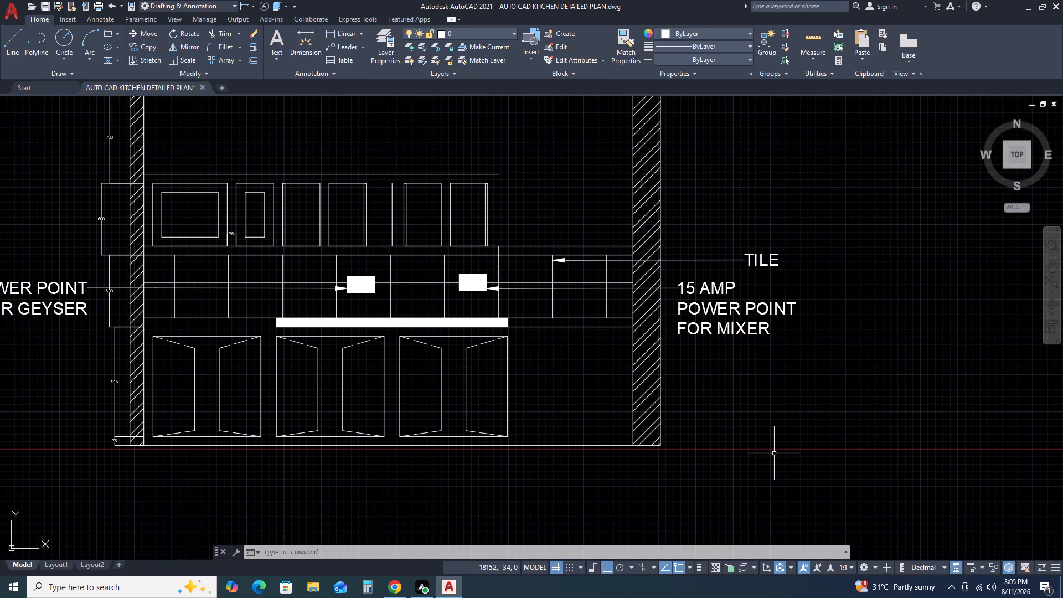
scroll(625, 441, down, 3)
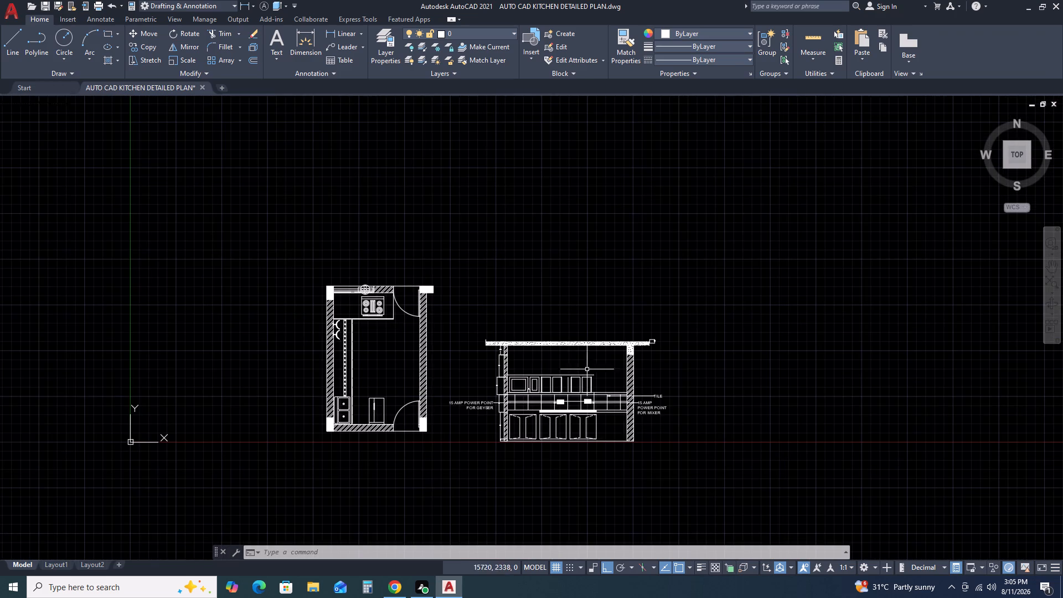
scroll(496, 343, up, 6)
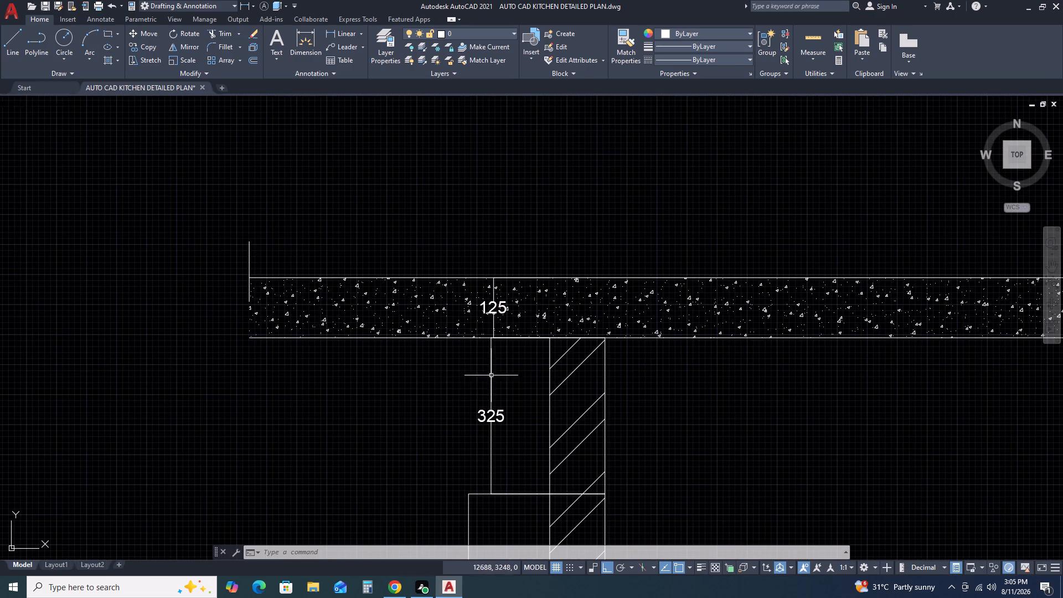
scroll(478, 347, down, 2)
scroll(517, 410, down, 2)
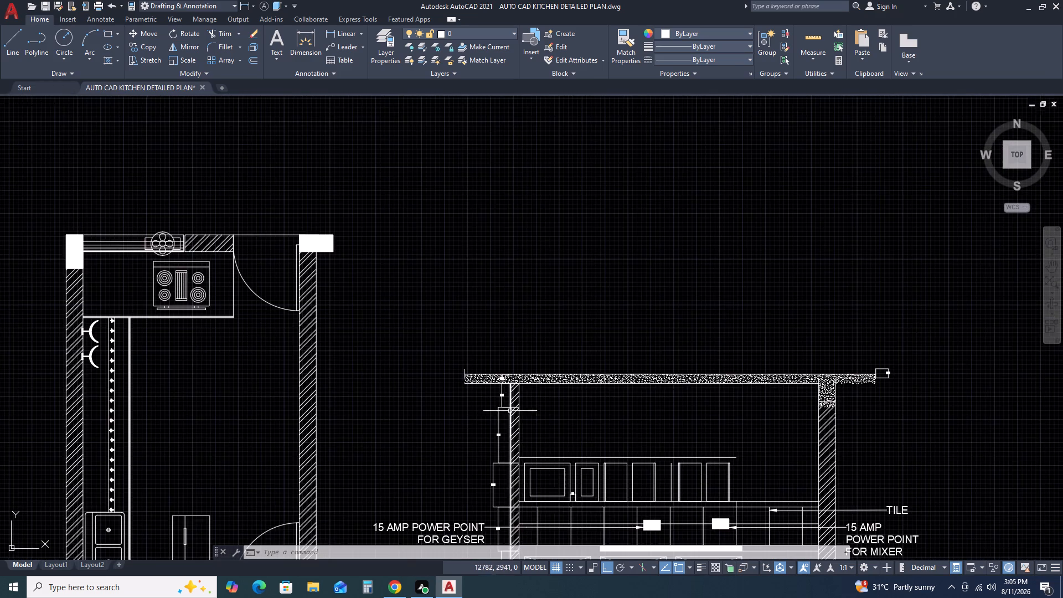
middle_drag(568, 447, 576, 283)
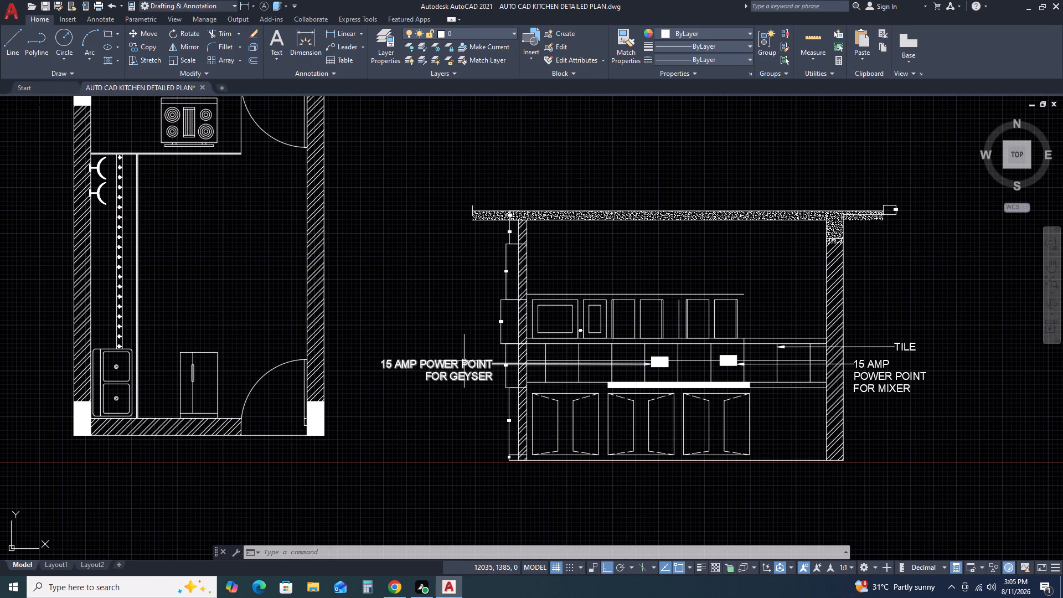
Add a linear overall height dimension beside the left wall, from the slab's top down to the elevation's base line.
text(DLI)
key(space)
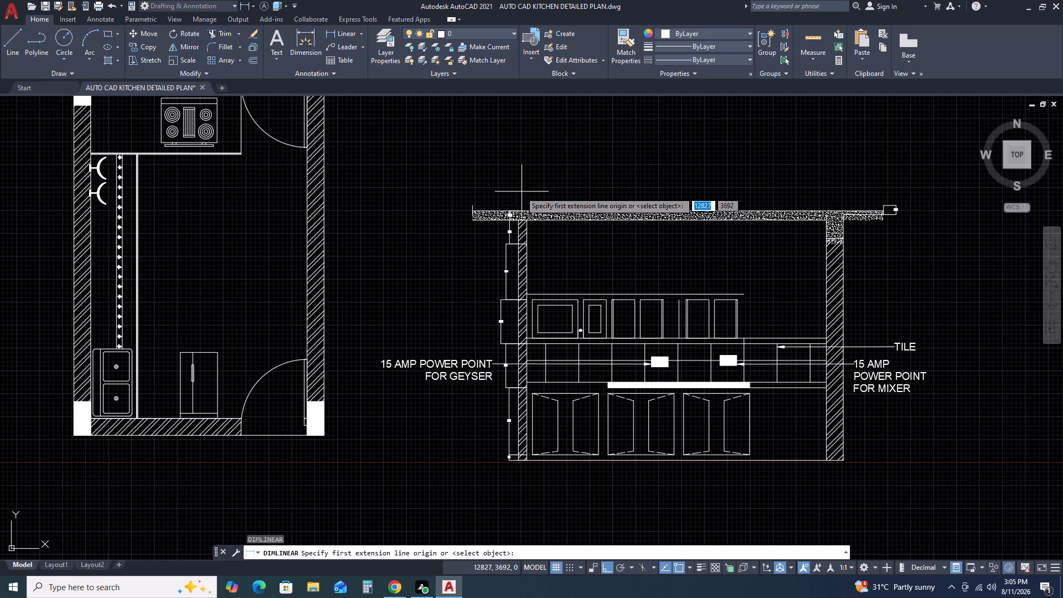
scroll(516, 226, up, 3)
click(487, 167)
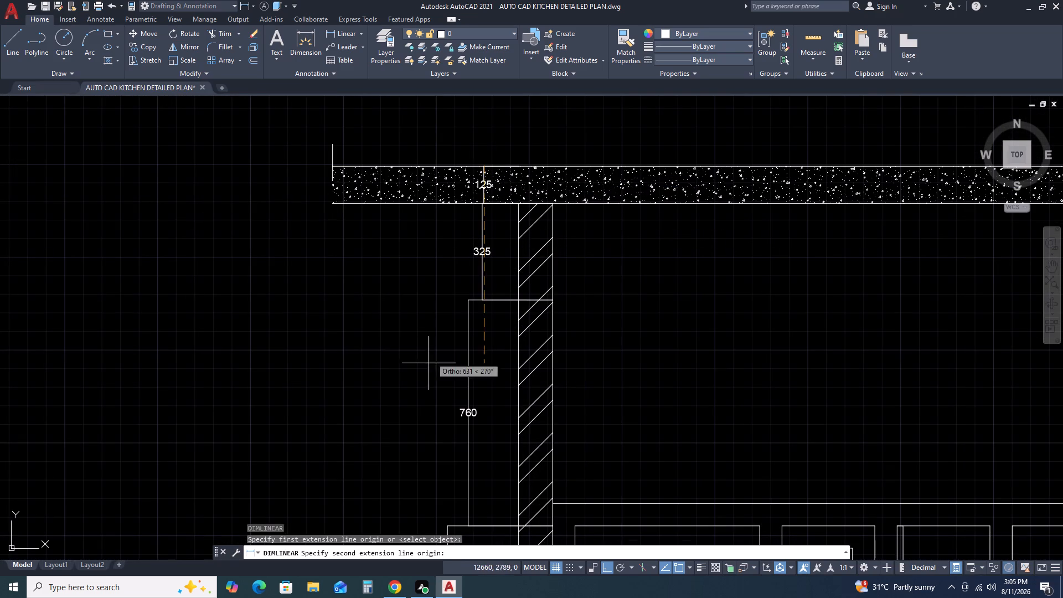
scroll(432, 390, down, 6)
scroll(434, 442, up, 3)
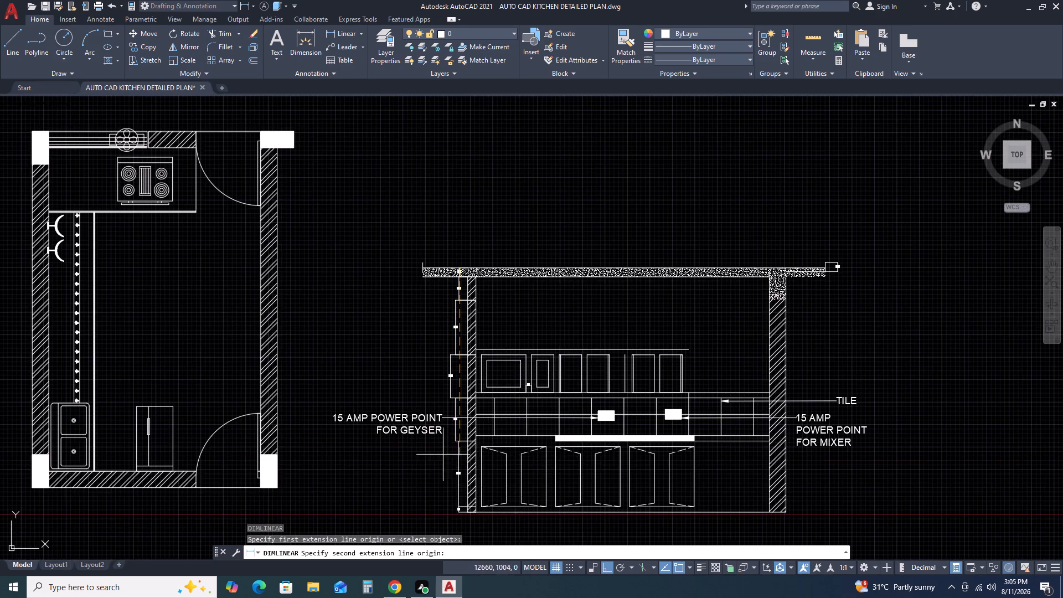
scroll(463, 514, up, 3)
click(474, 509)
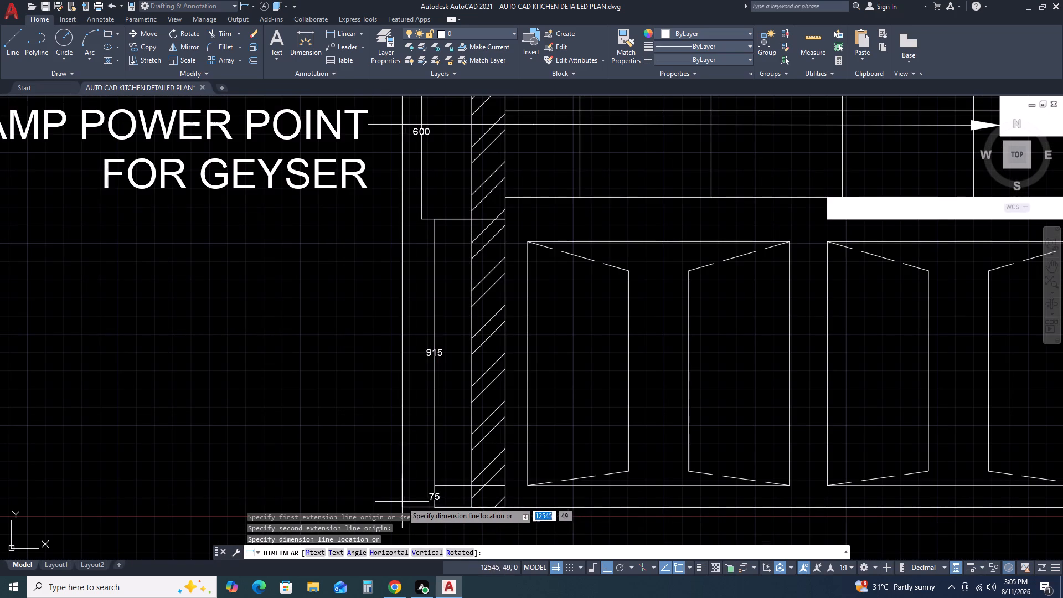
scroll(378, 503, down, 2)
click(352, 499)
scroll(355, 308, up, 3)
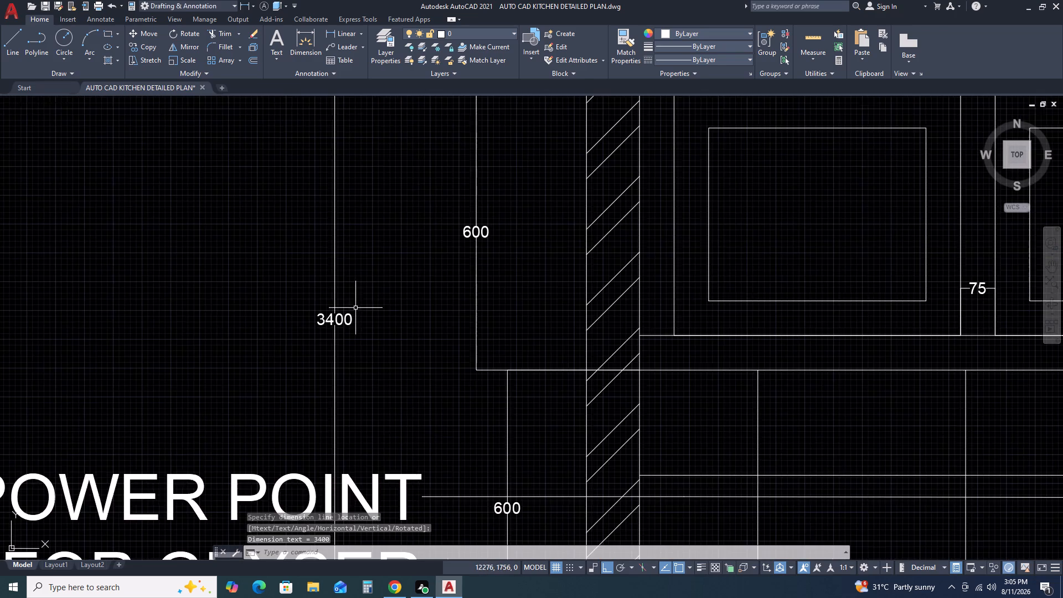
Examine the new overall height dimension and how its upper end meets the slab above the left wall.
scroll(361, 309, down, 3)
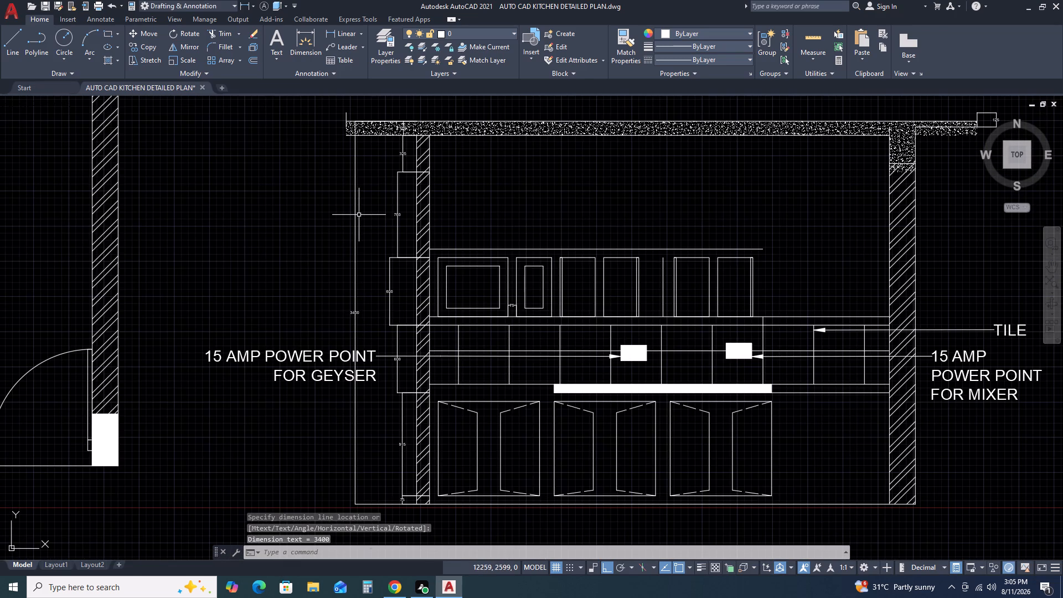
click(359, 215)
click(327, 223)
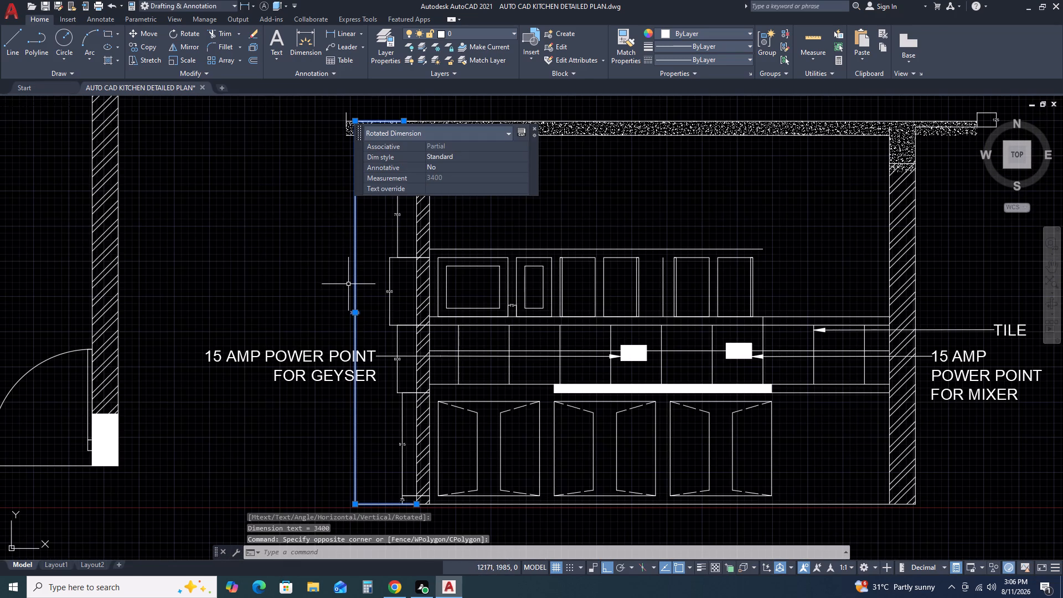
scroll(385, 270, down, 1)
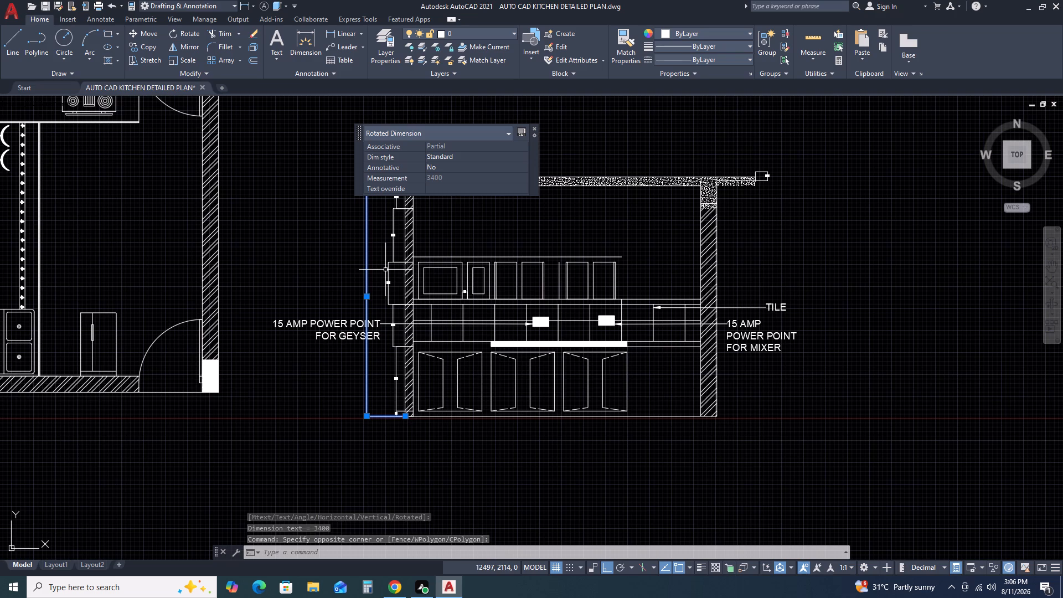
middle_drag(428, 285, 536, 450)
scroll(513, 363, up, 2)
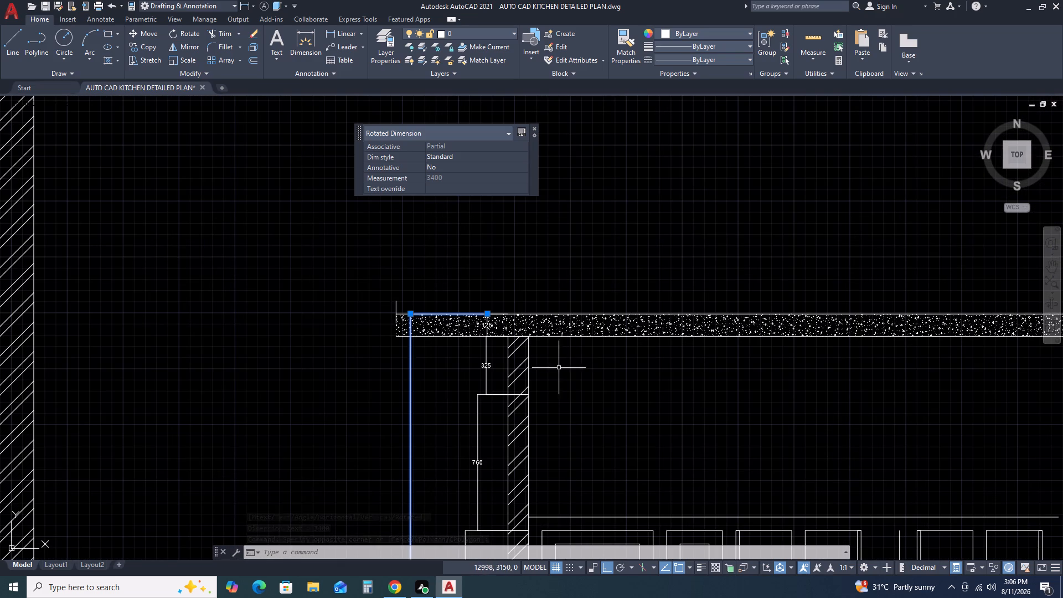
scroll(507, 348, up, 1)
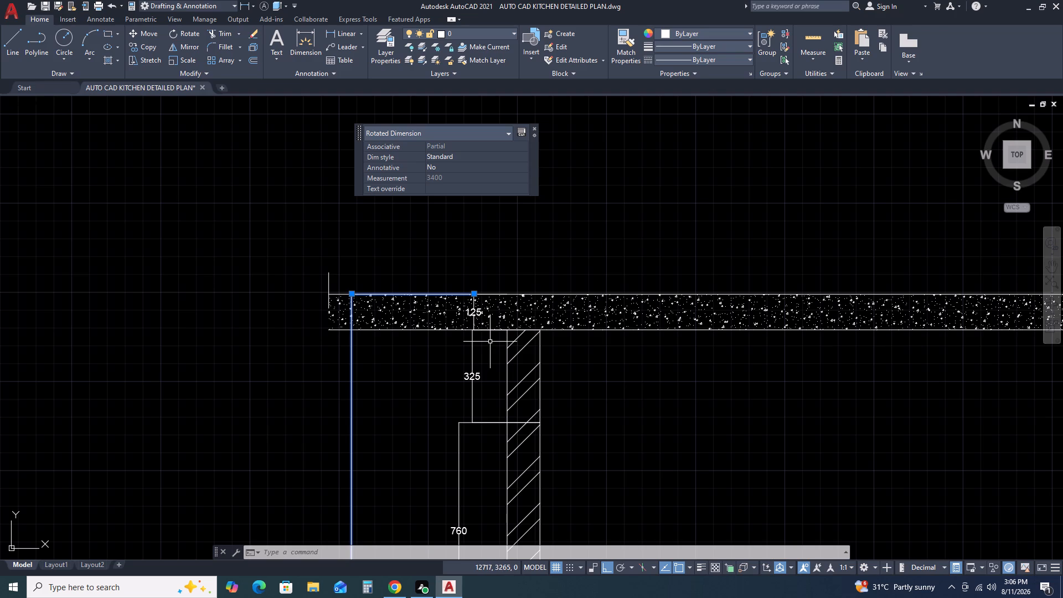
scroll(491, 342, down, 1)
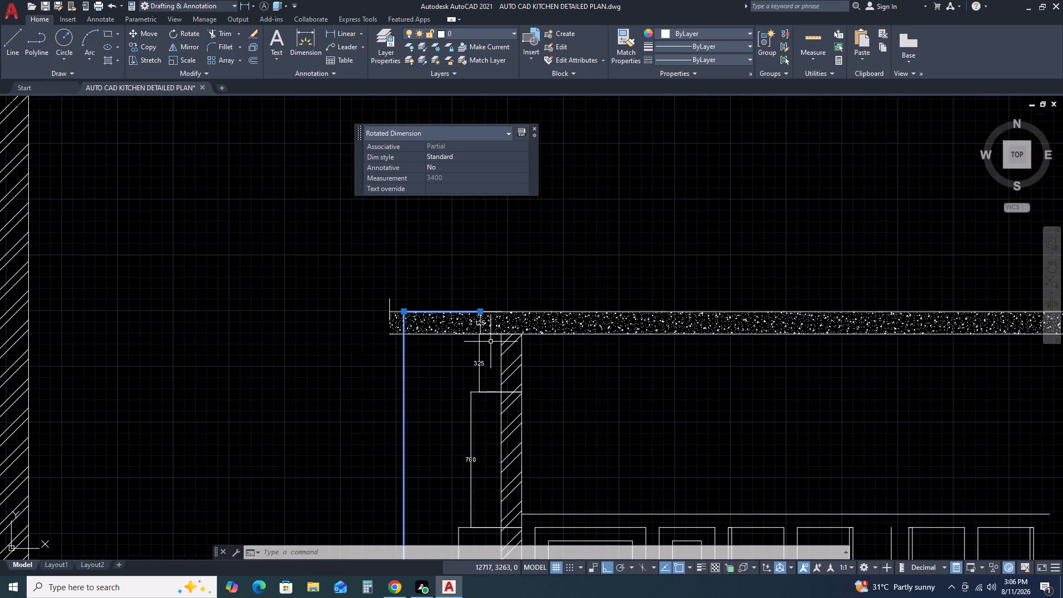
scroll(399, 321, up, 2)
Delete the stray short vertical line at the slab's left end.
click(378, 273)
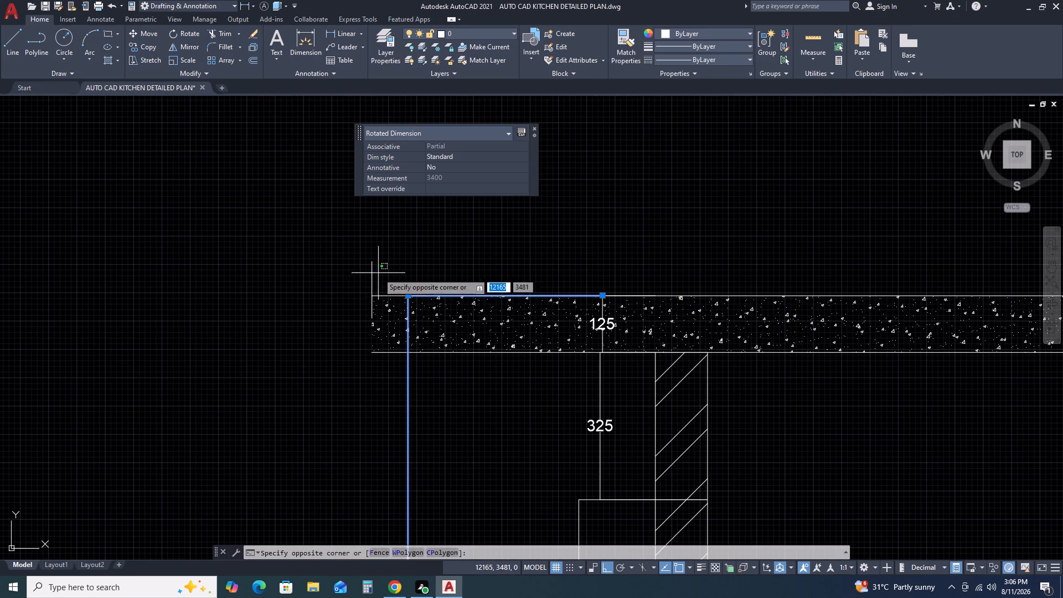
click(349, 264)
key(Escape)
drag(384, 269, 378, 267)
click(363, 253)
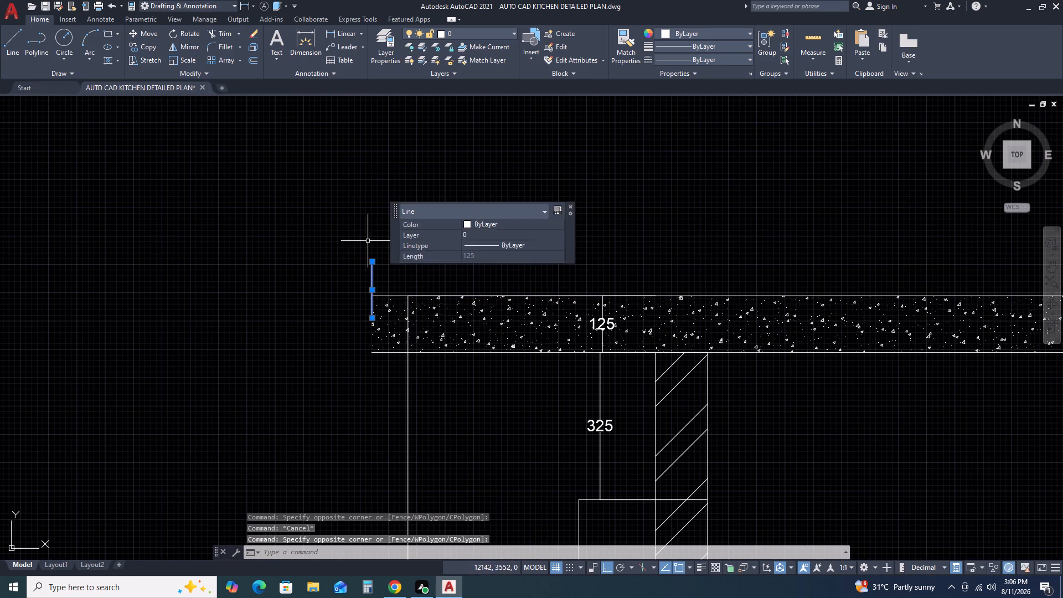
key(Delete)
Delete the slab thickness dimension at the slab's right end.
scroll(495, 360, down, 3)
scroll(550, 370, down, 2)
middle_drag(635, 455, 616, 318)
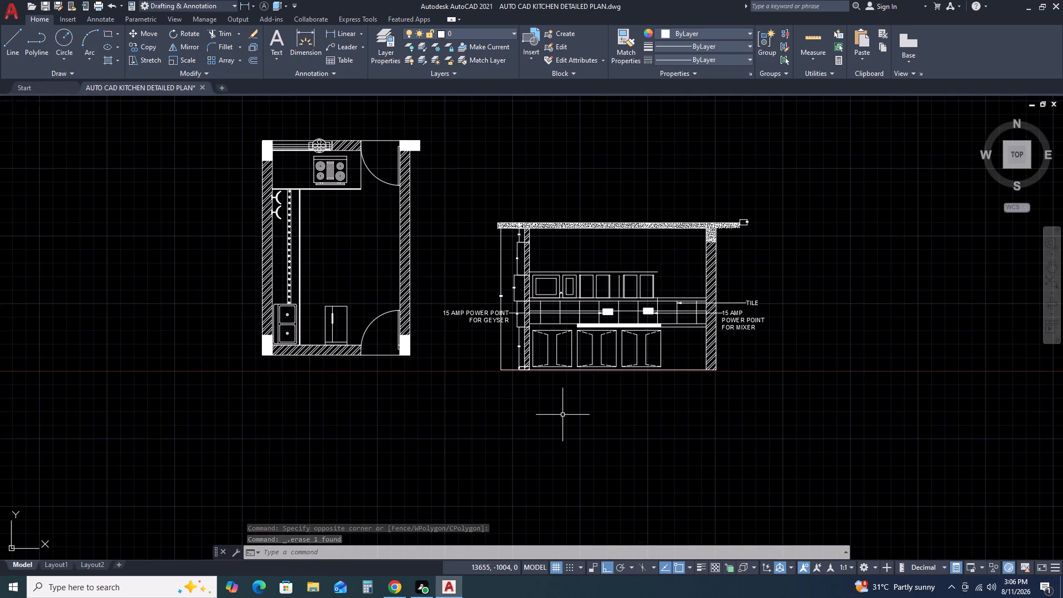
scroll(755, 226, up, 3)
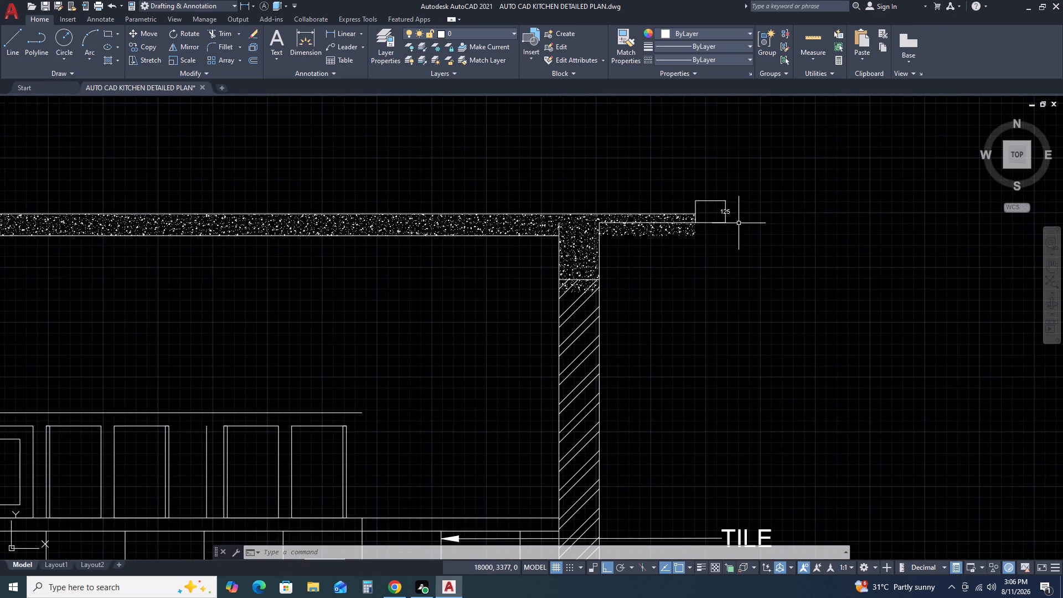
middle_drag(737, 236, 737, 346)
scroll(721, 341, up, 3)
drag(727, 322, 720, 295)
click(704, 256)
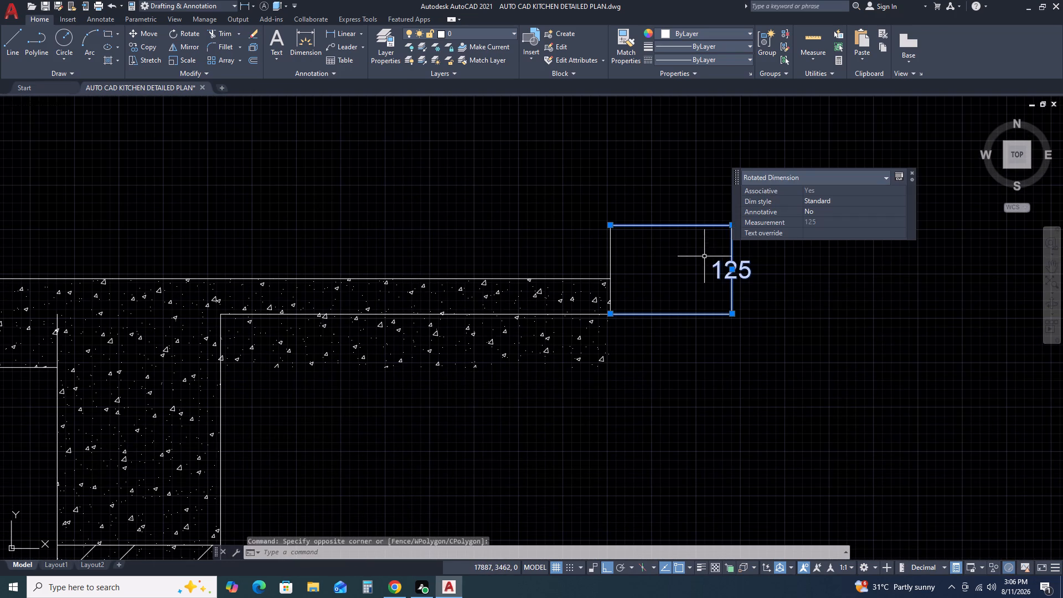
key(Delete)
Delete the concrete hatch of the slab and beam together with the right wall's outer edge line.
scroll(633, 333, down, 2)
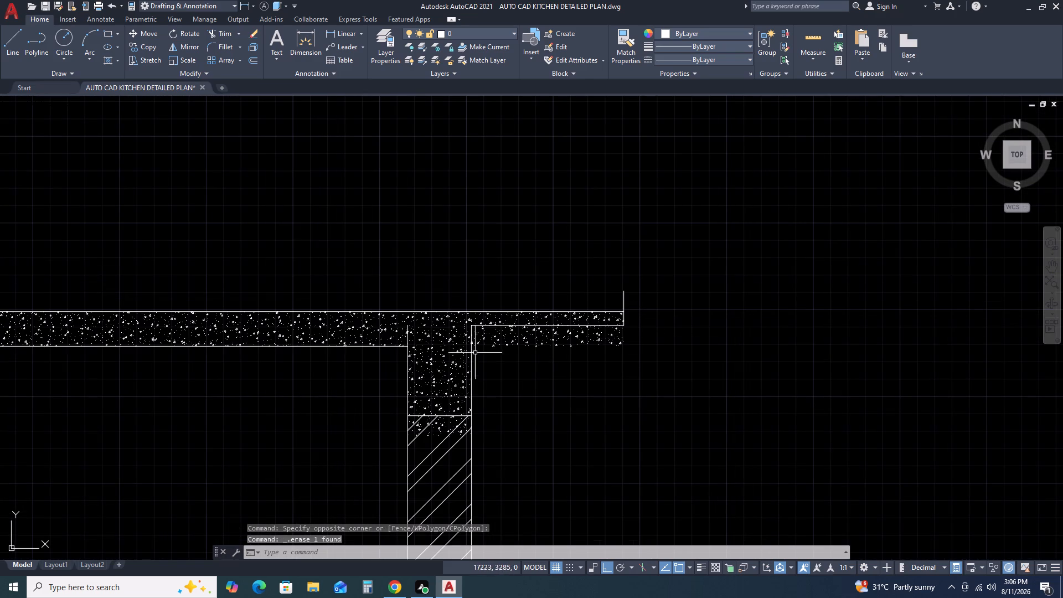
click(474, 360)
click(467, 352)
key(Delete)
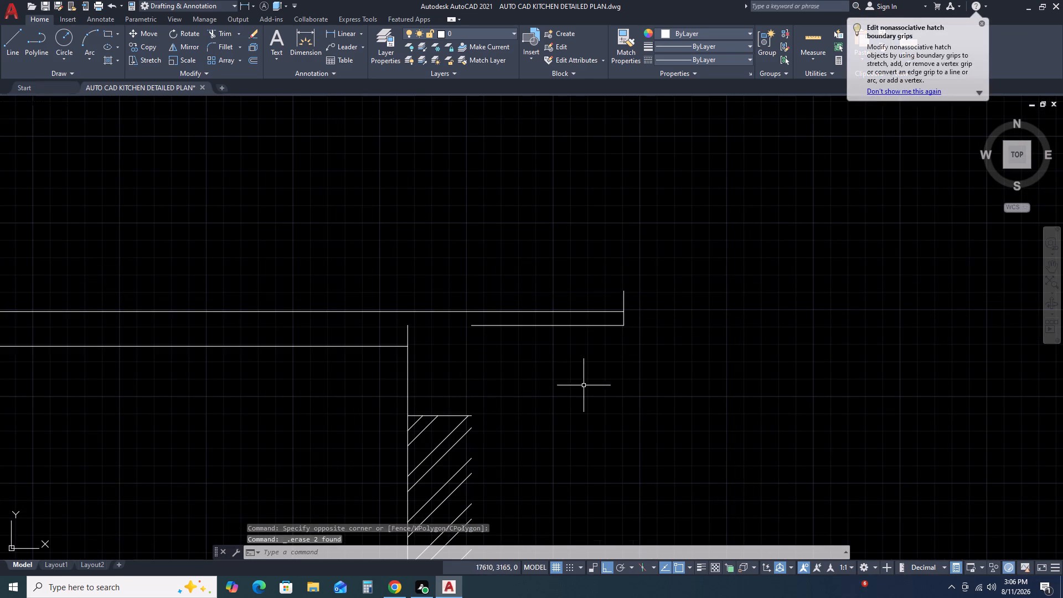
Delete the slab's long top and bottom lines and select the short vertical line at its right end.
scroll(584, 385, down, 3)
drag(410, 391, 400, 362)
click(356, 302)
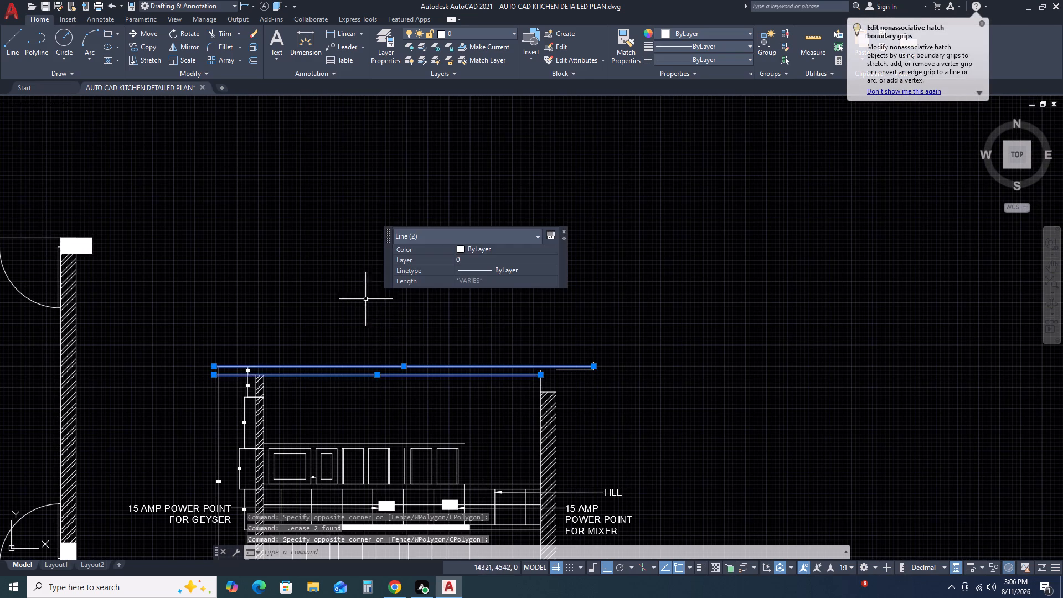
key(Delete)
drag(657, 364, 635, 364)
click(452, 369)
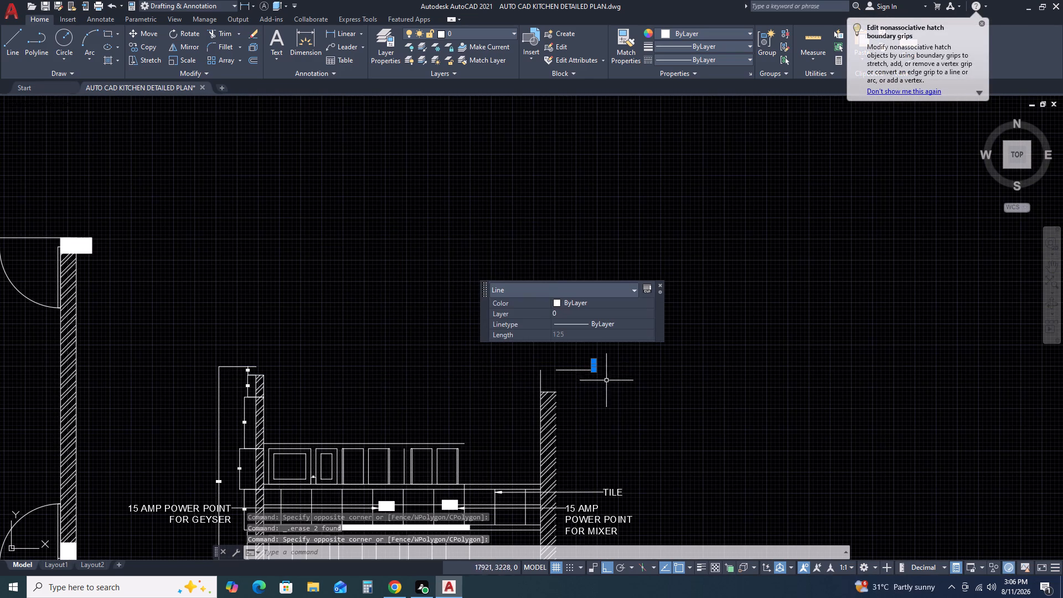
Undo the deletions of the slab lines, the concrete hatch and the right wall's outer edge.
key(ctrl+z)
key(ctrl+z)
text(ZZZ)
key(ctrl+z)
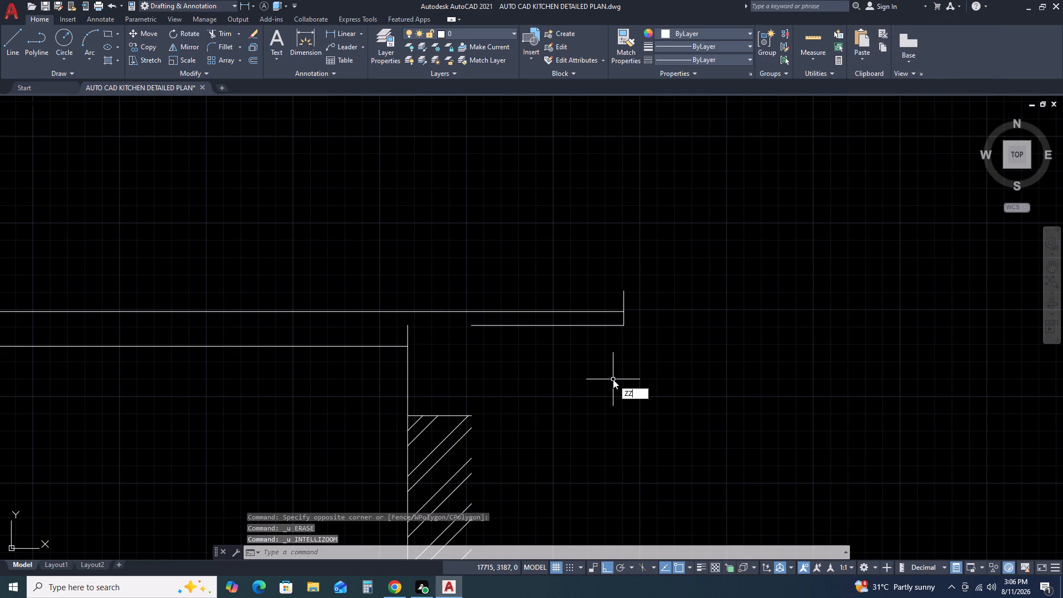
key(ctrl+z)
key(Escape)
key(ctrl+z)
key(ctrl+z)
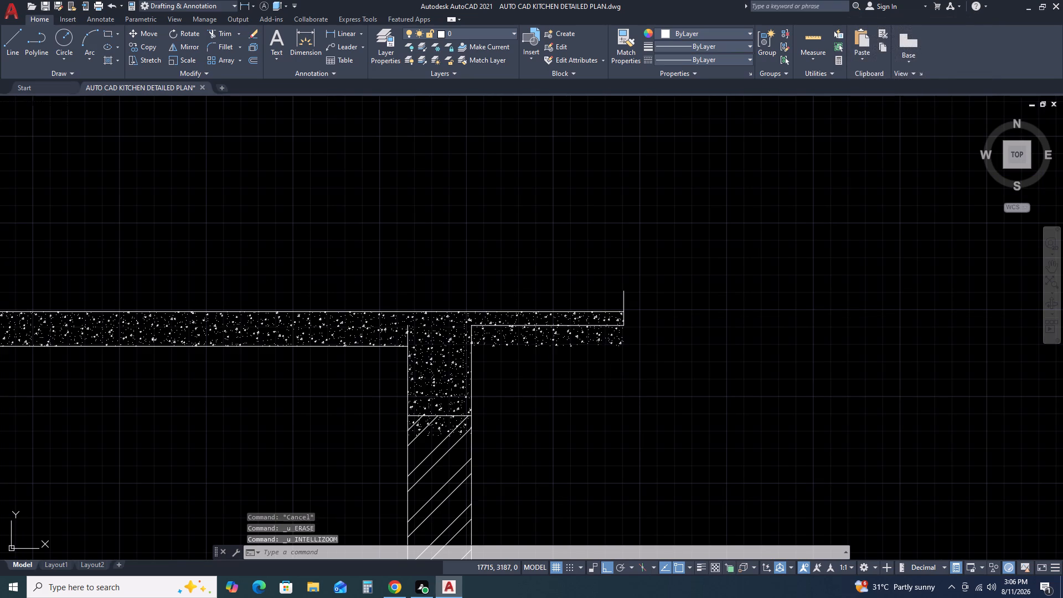
Undo the earlier edits back to before the slab was moved and the height dimensions were added along the left wall.
key(ctrl+z)
key(ctrl+z)
key(ctrl+z)
key(ctrl+z)
key(ctrl+z)
key(ctrl+z)
key(ctrl+z)
key(ctrl+z)
key(ctrl+z)
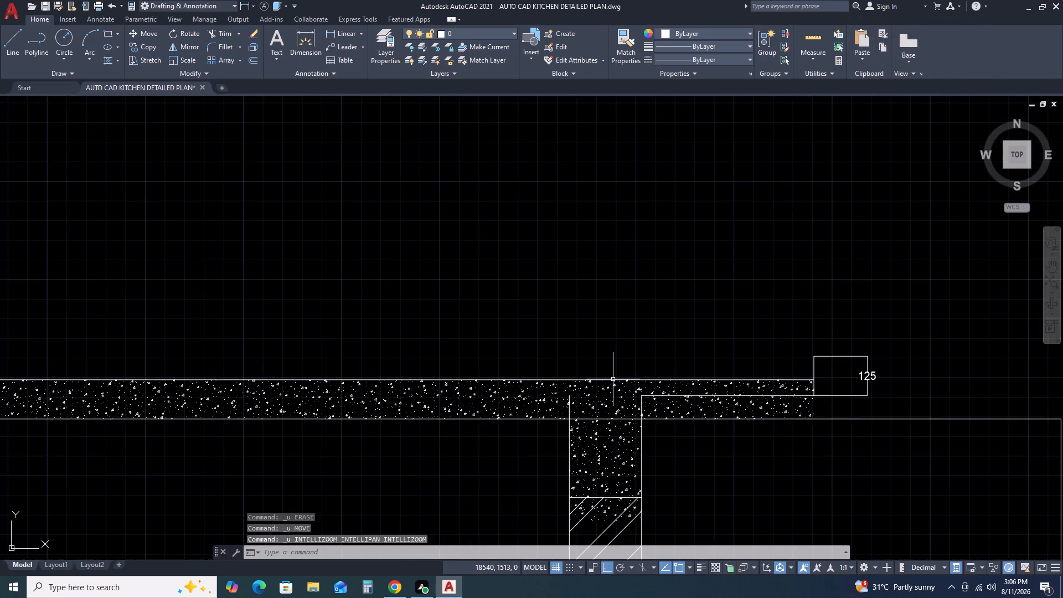
key(ctrl+z)
key(ctrl+z)
key(ctrl+z)
key(ctrl+z)
key(ctrl+z)
key(ctrl+z)
key(ctrl+z)
key(ctrl+z)
key(ctrl+z)
key(ctrl+z)
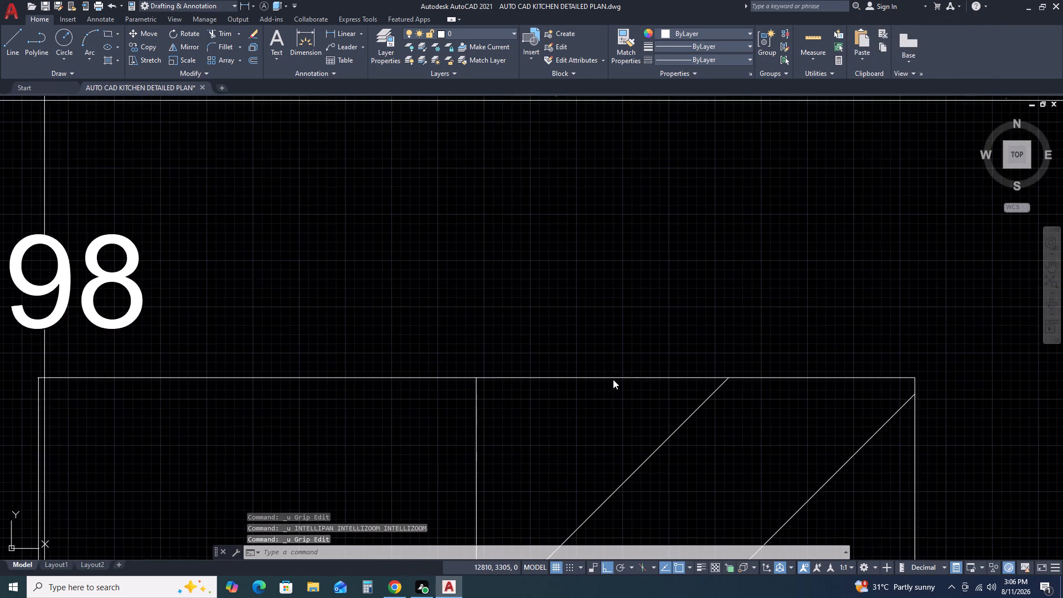
key(ctrl+z)
key(ctrl+z)
key(ctrl+z)
key(ctrl+z)
key(ctrl+z)
key(ctrl+z)
key(ctrl+z)
key(ctrl+z)
key(ctrl+z)
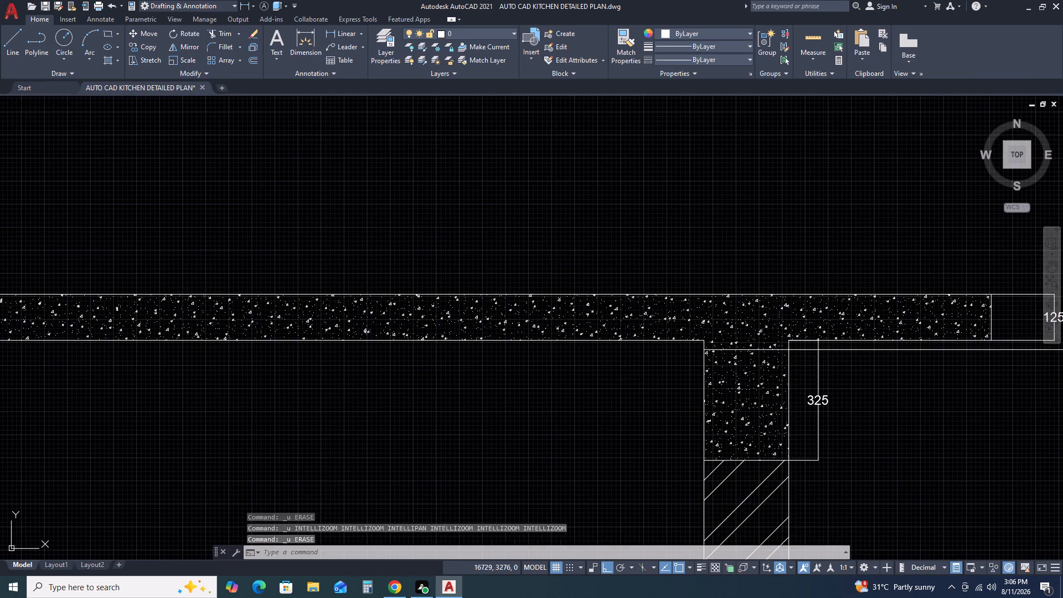
key(ctrl+z)
key(ctrl+z)
key(ctrl+z)
key(ctrl+z)
key(ctrl+z)
key(ctrl+z)
key(ctrl+z)
key(ctrl+z)
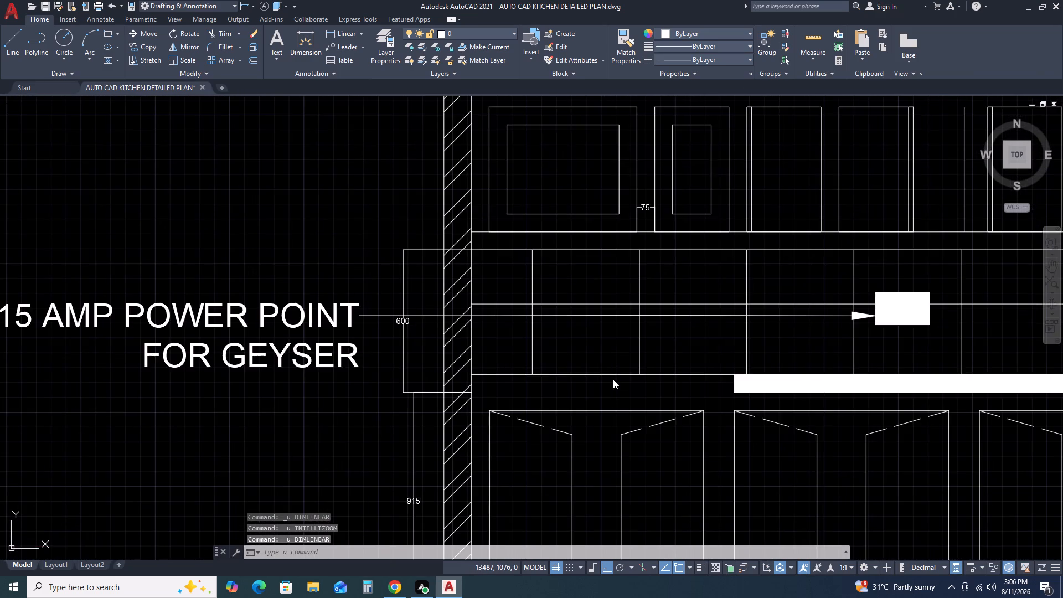
key(ctrl+z)
key(ctrl+z)
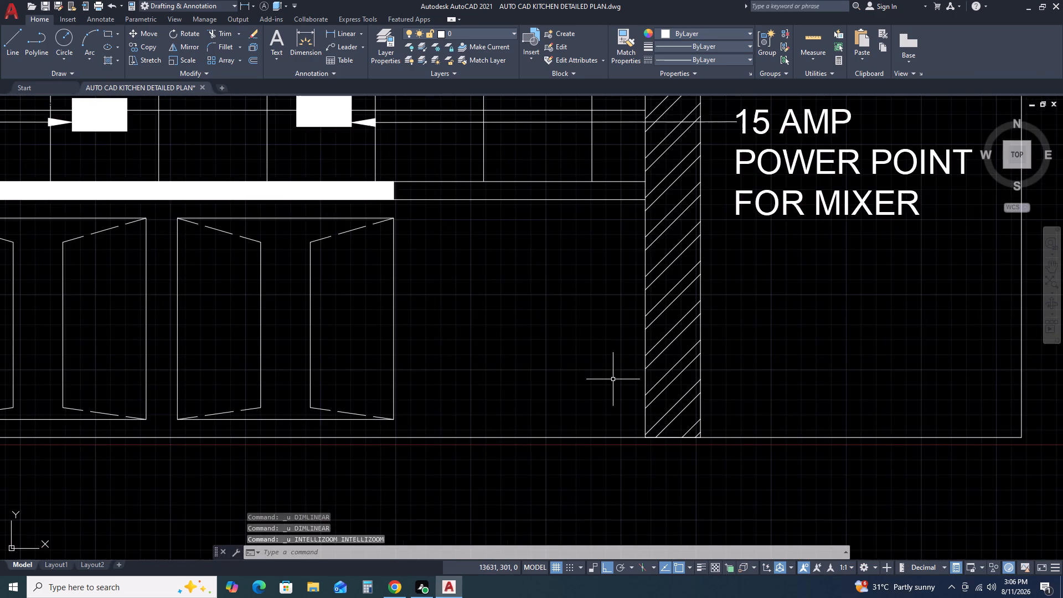
key(ctrl+z)
key(ctrl+z)
key(ctrl+z)
key(ctrl+z)
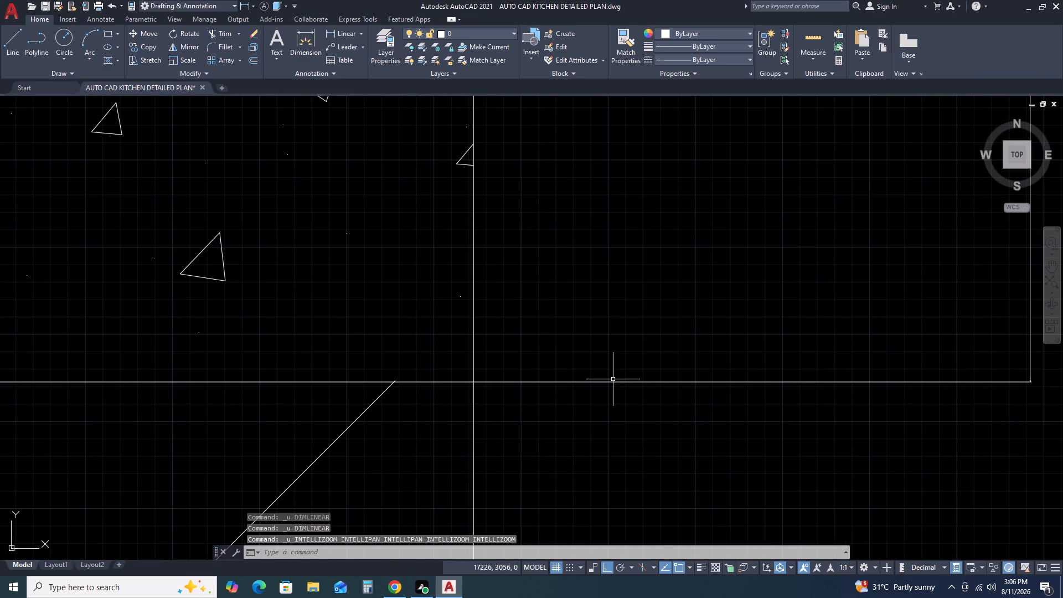
key(ctrl+z)
key(ctrl+z)
Examine the restored slab, beam and overall height dimension beside the right wall.
scroll(613, 379, down, 3)
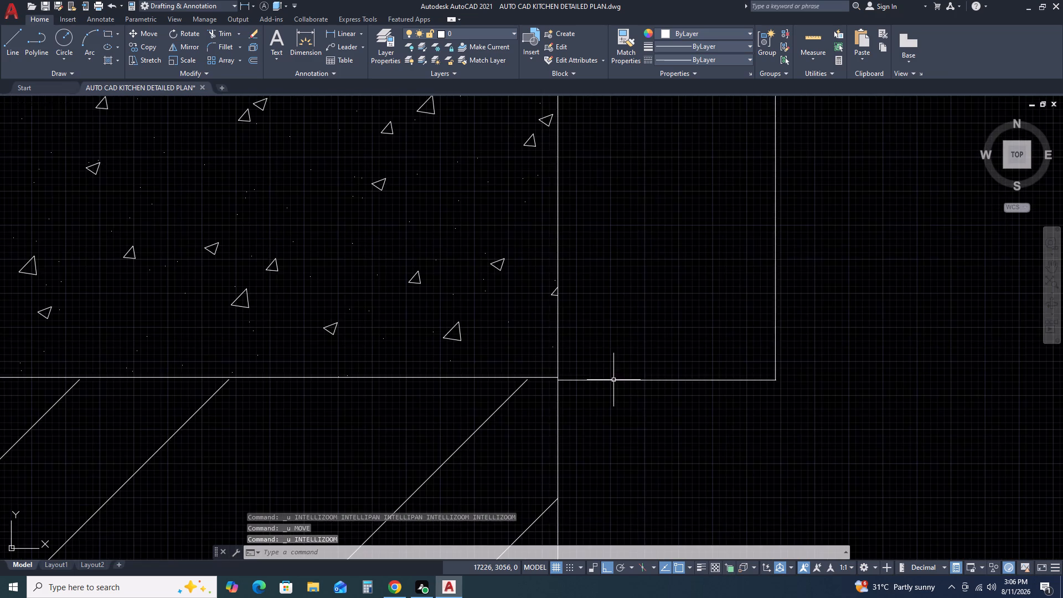
scroll(619, 387, down, 4)
scroll(688, 336, down, 3)
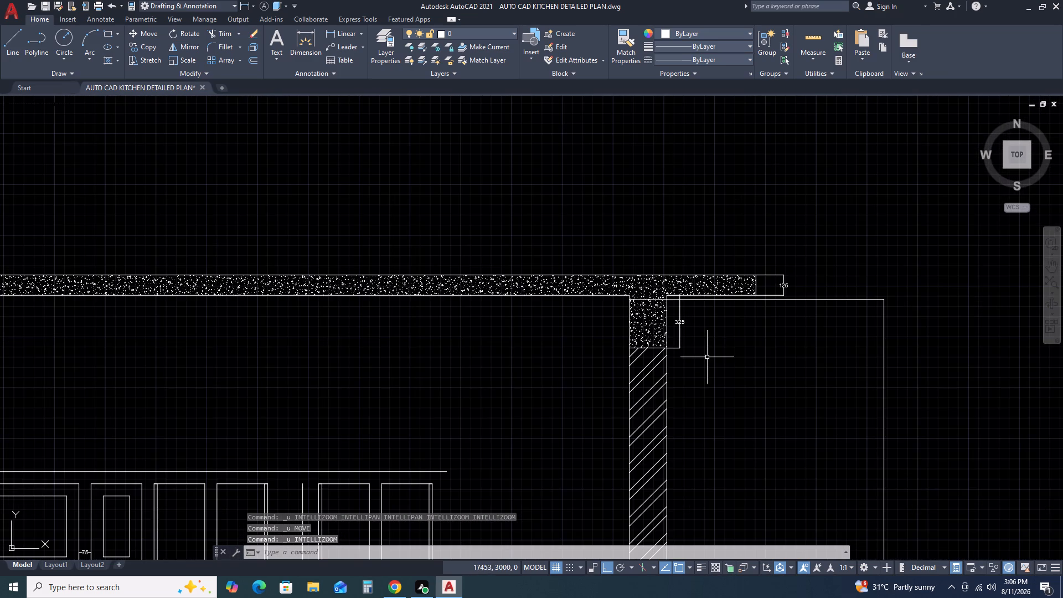
scroll(707, 358, down, 3)
scroll(765, 437, up, 3)
scroll(806, 460, up, 3)
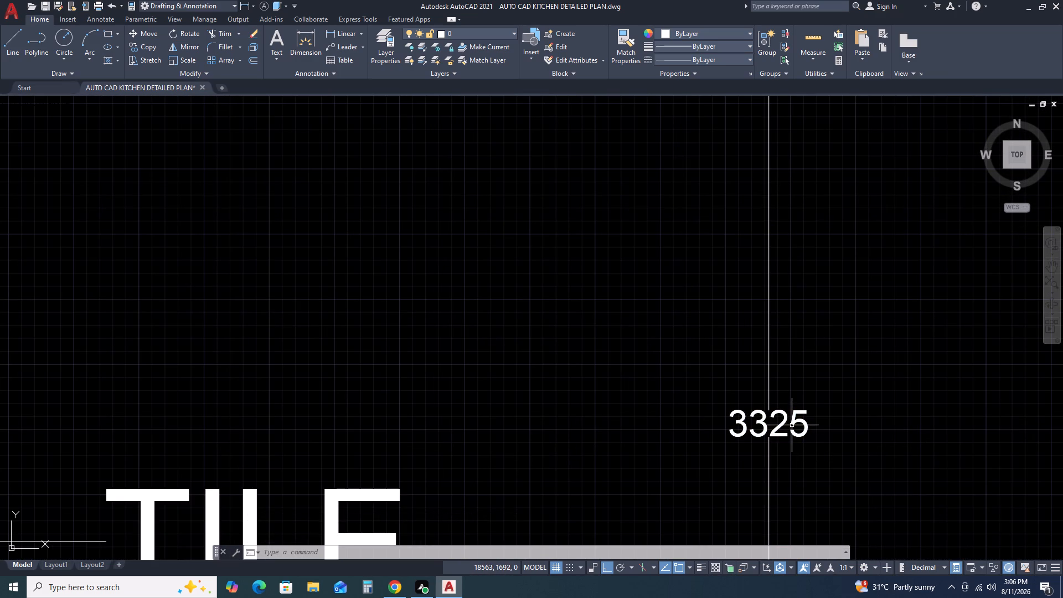
scroll(792, 425, down, 5)
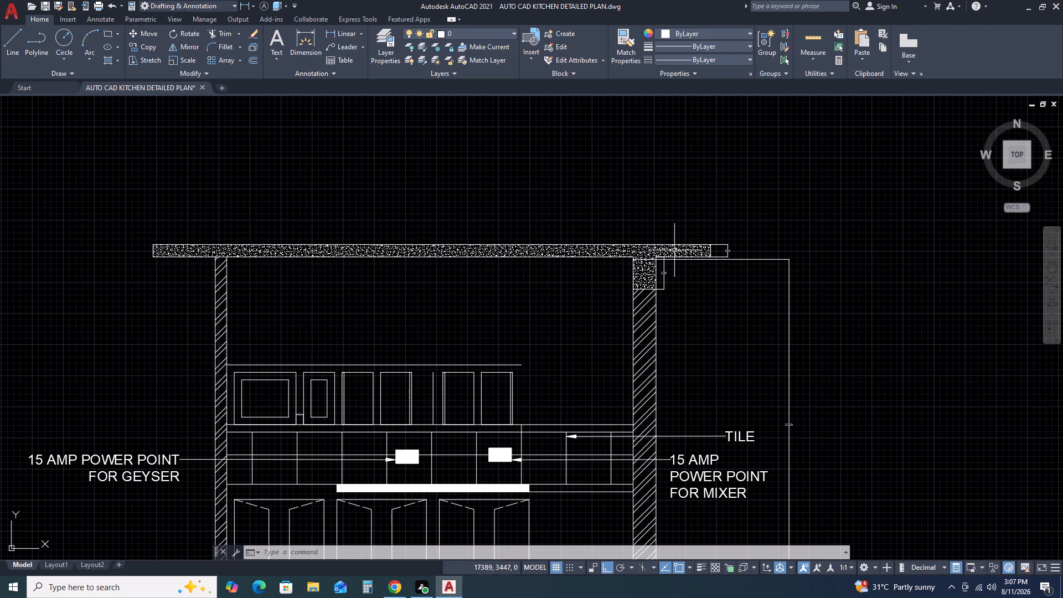
scroll(689, 265, up, 1)
scroll(762, 249, up, 3)
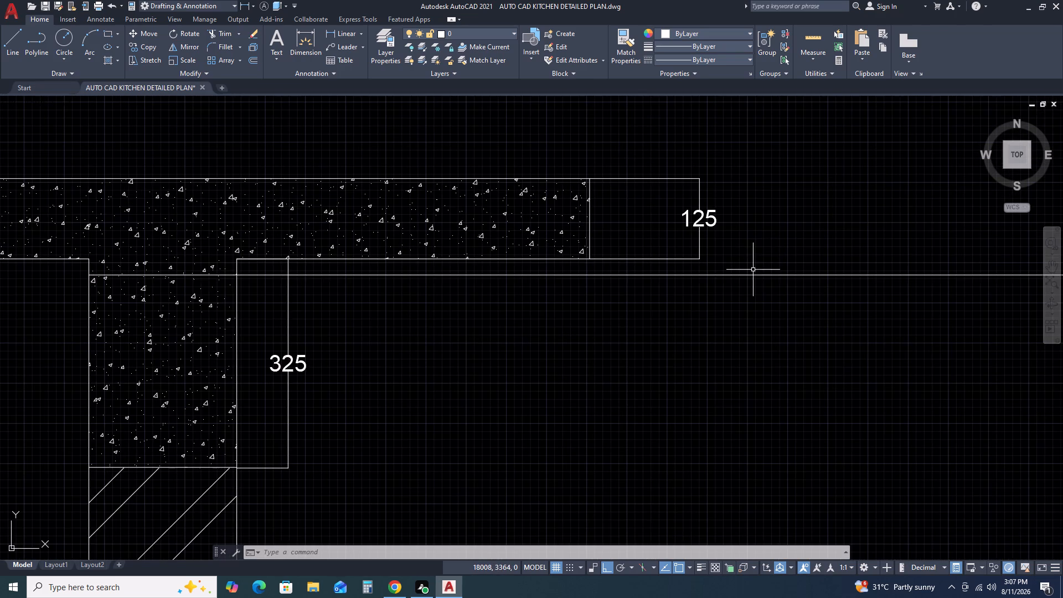
Examine the overall height dimension beside the right wall and where its upper extension line meets the beam below the slab.
click(753, 270)
click(682, 295)
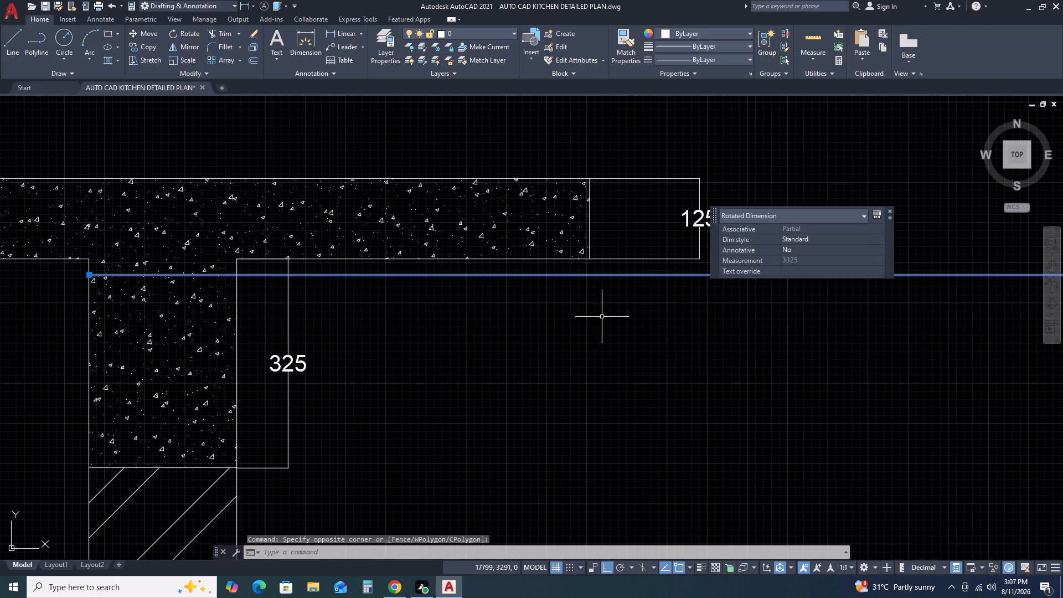
scroll(558, 311, down, 2)
scroll(445, 288, up, 2)
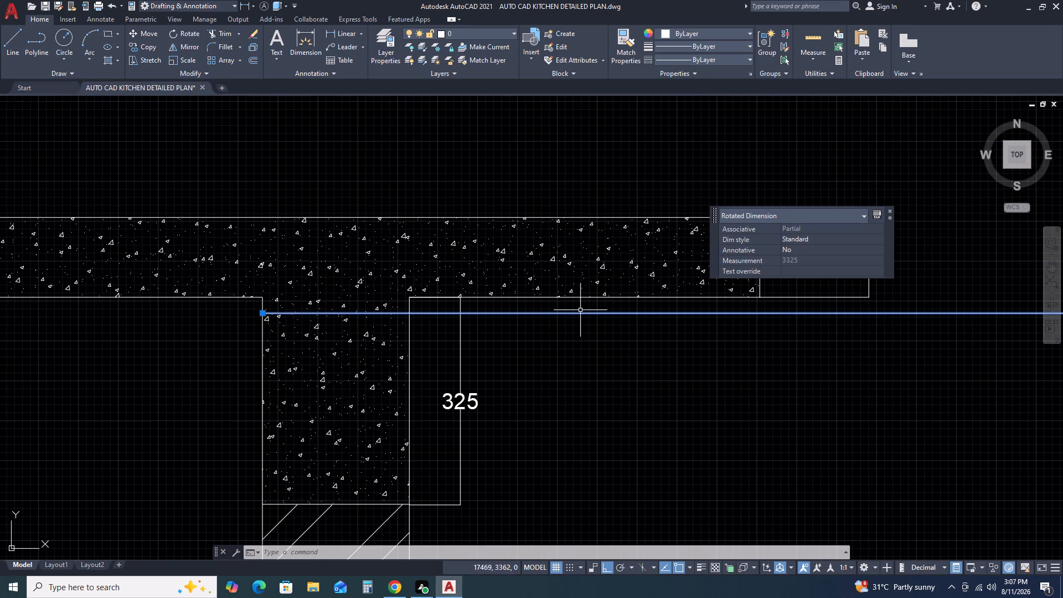
scroll(694, 303, down, 3)
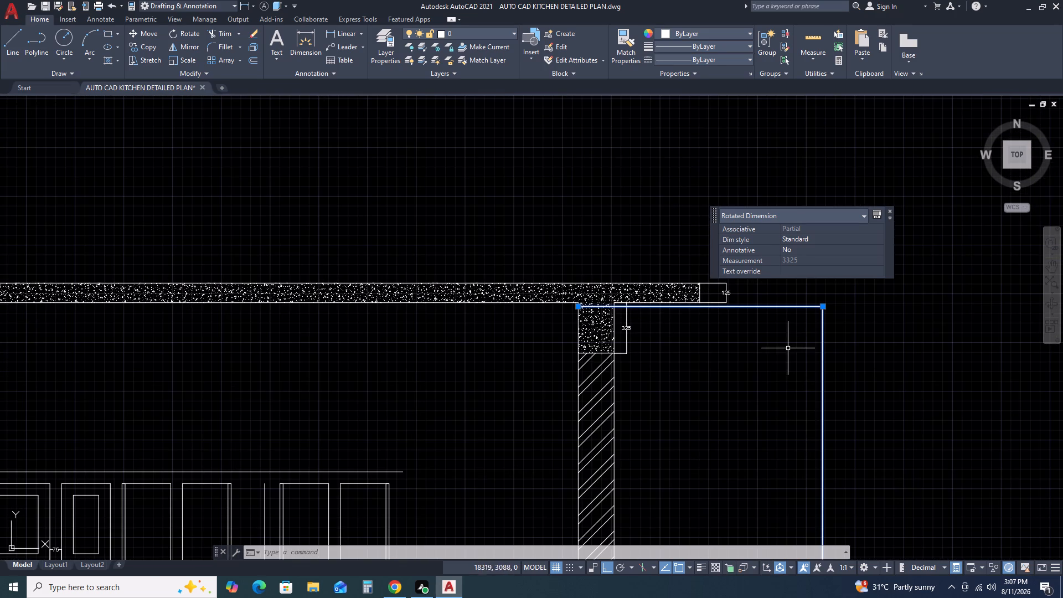
scroll(805, 366, down, 2)
middle_drag(871, 403, 683, 302)
scroll(545, 234, up, 6)
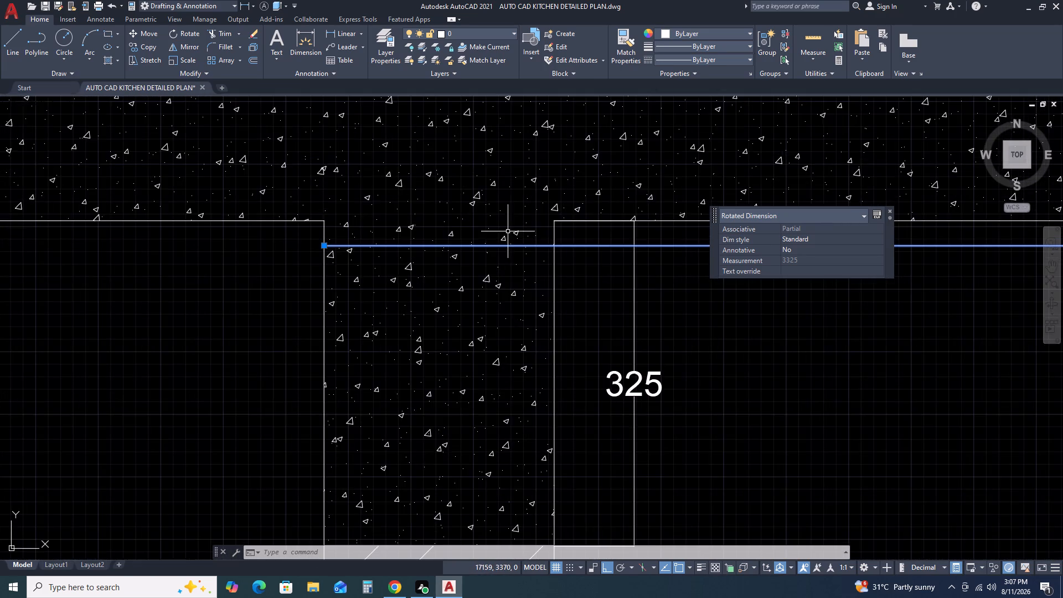
scroll(518, 234, down, 5)
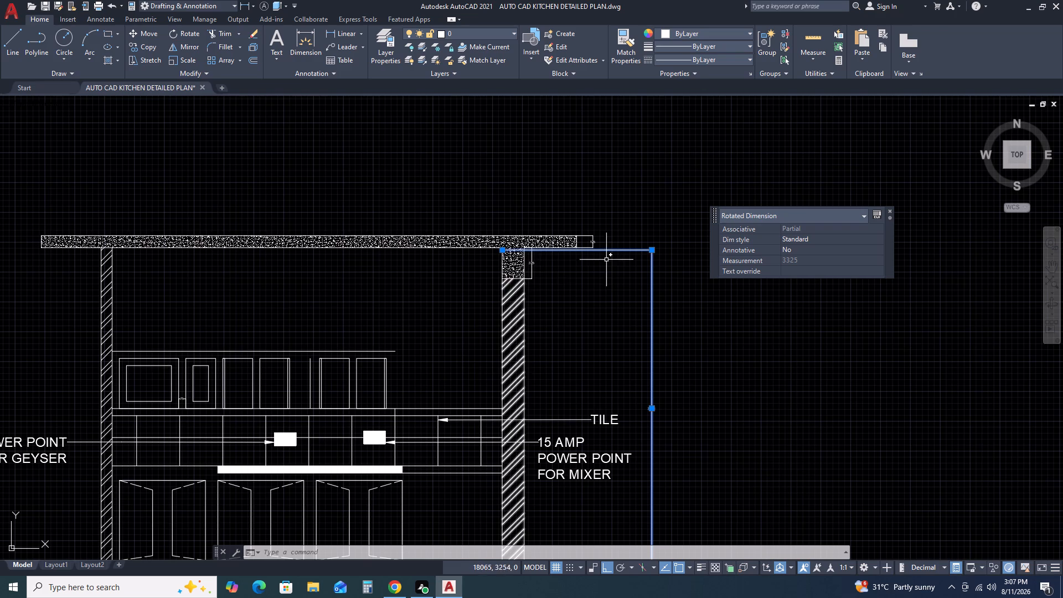
scroll(606, 255, up, 2)
scroll(634, 230, down, 2)
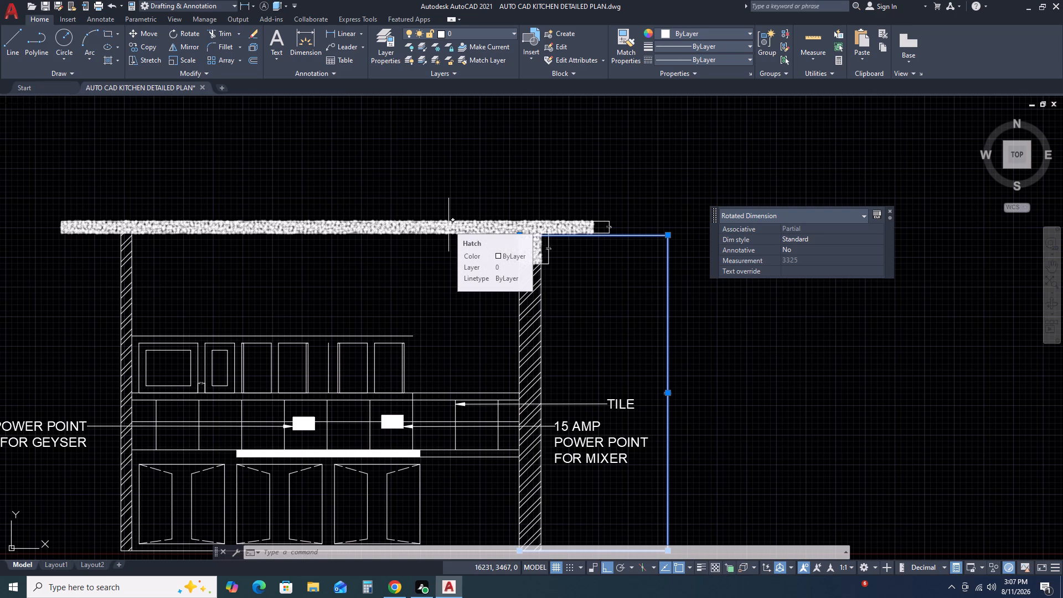
scroll(443, 230, down, 2)
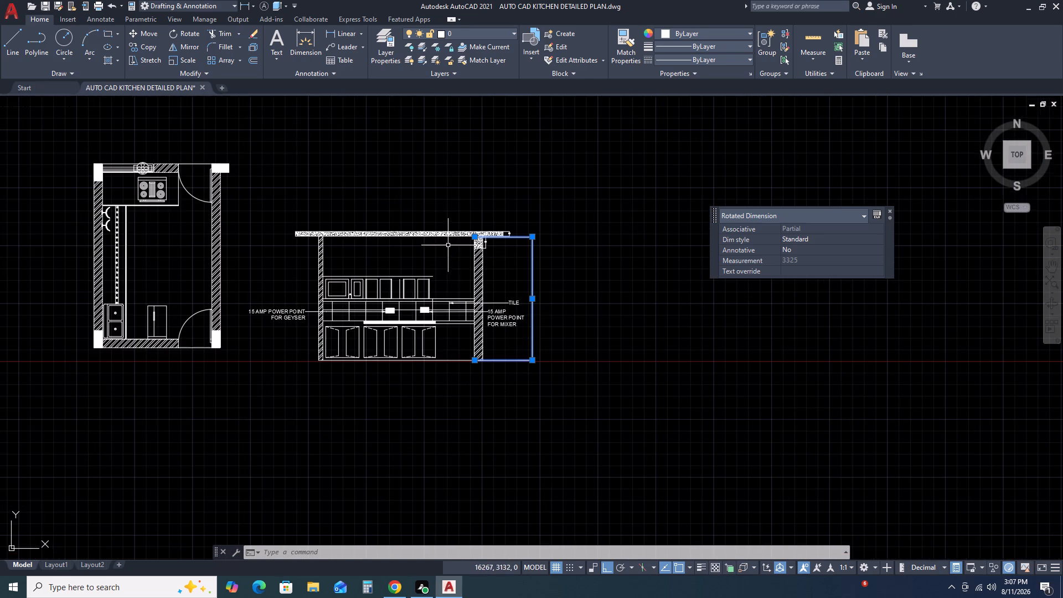
scroll(627, 316, up, 2)
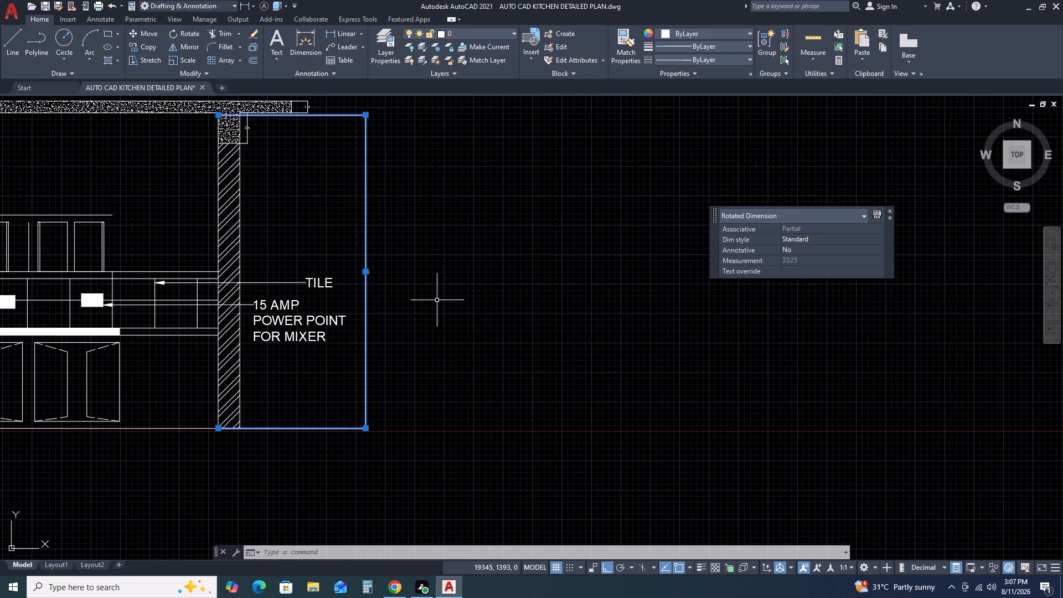
scroll(366, 256, up, 2)
scroll(357, 344, up, 3)
scroll(567, 284, down, 5)
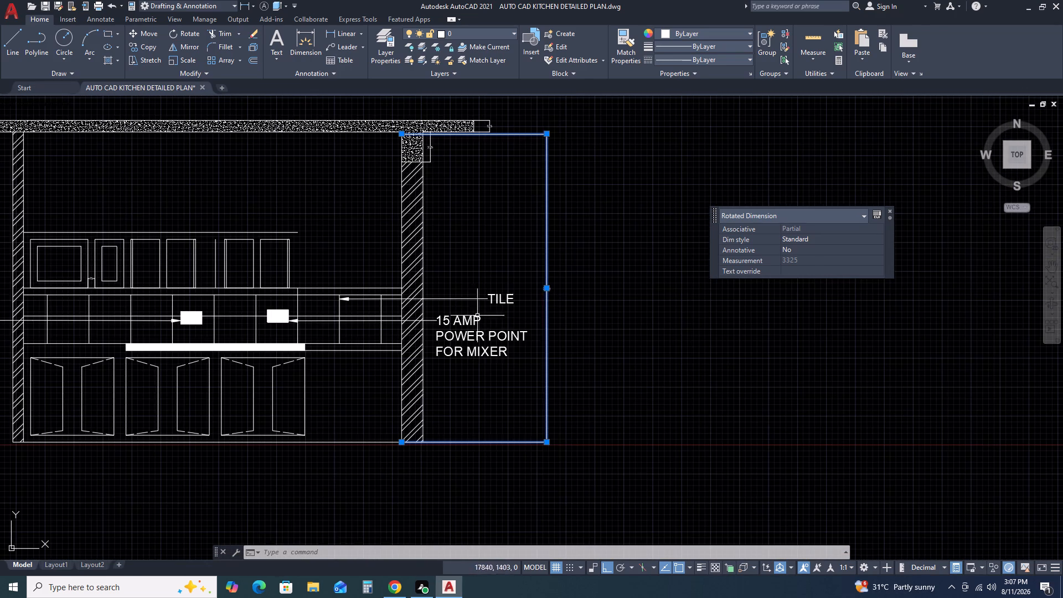
key(Escape)
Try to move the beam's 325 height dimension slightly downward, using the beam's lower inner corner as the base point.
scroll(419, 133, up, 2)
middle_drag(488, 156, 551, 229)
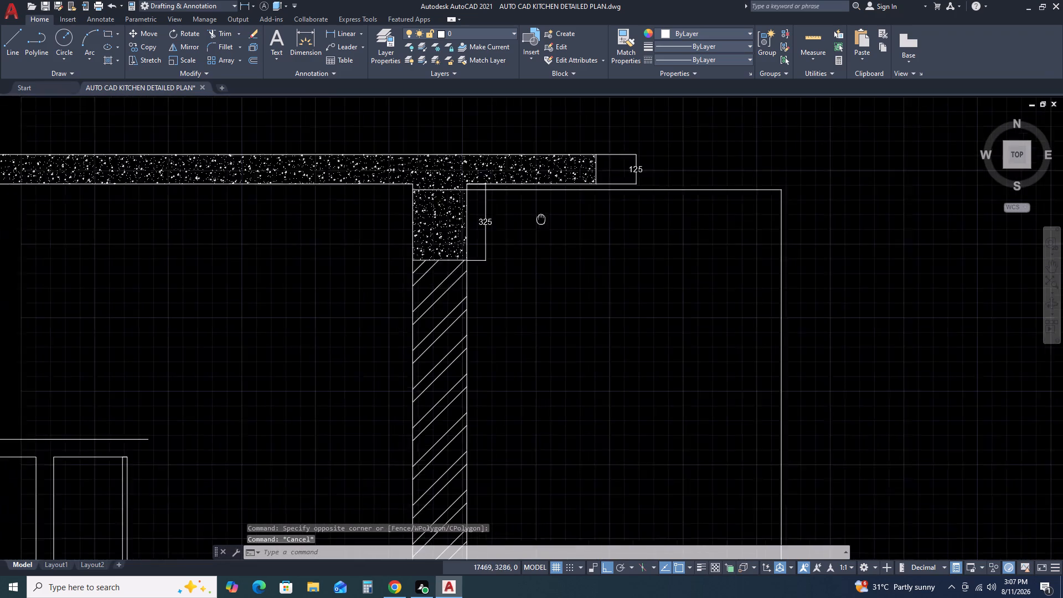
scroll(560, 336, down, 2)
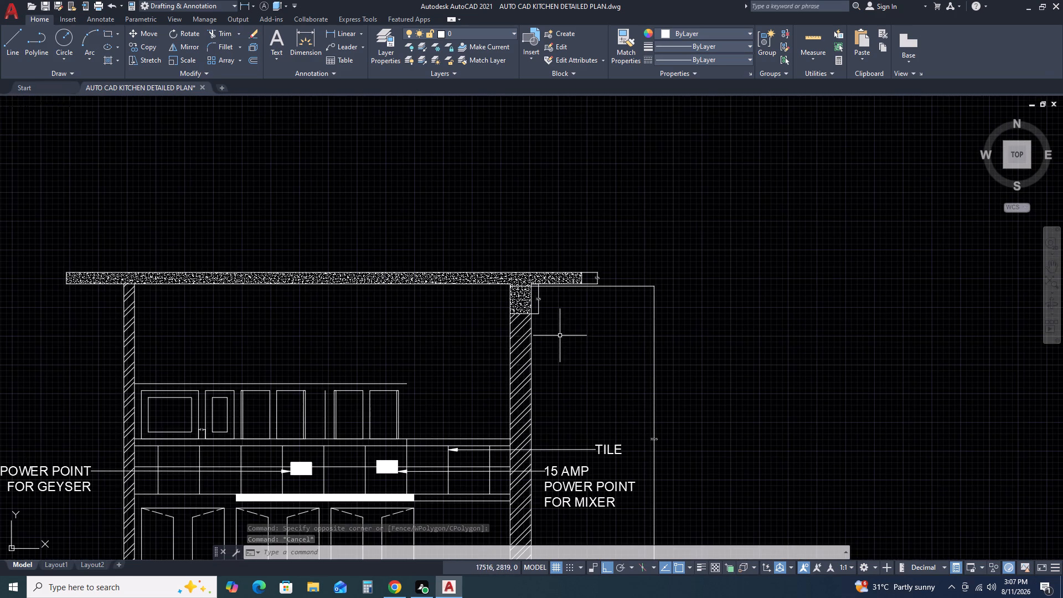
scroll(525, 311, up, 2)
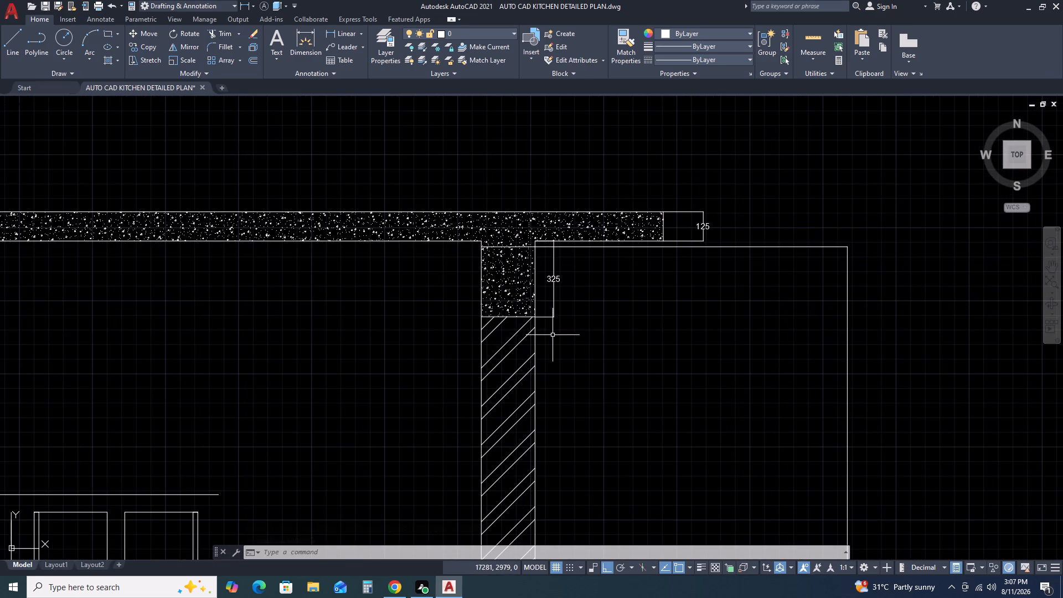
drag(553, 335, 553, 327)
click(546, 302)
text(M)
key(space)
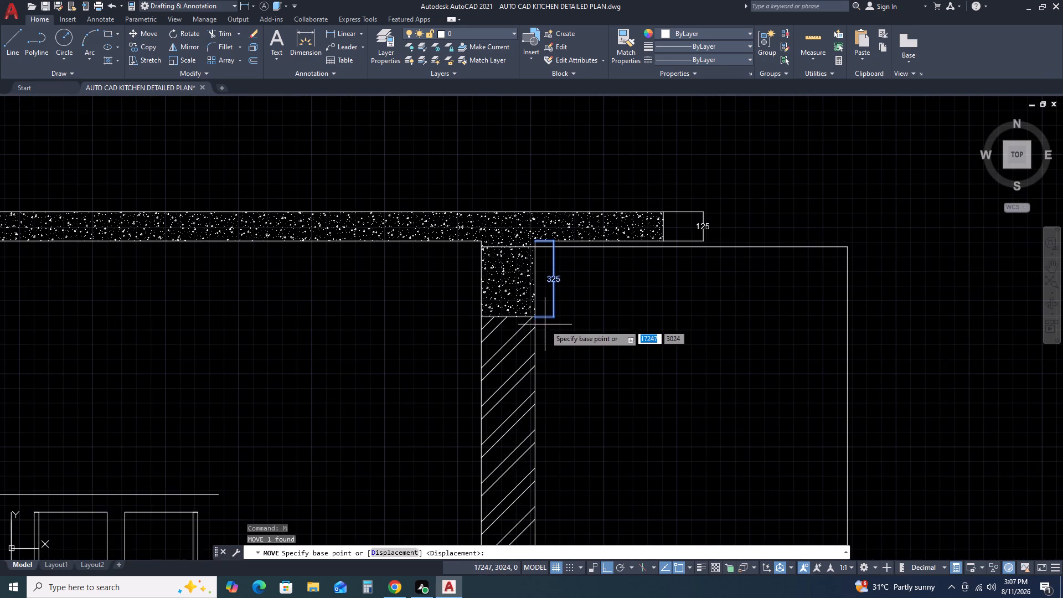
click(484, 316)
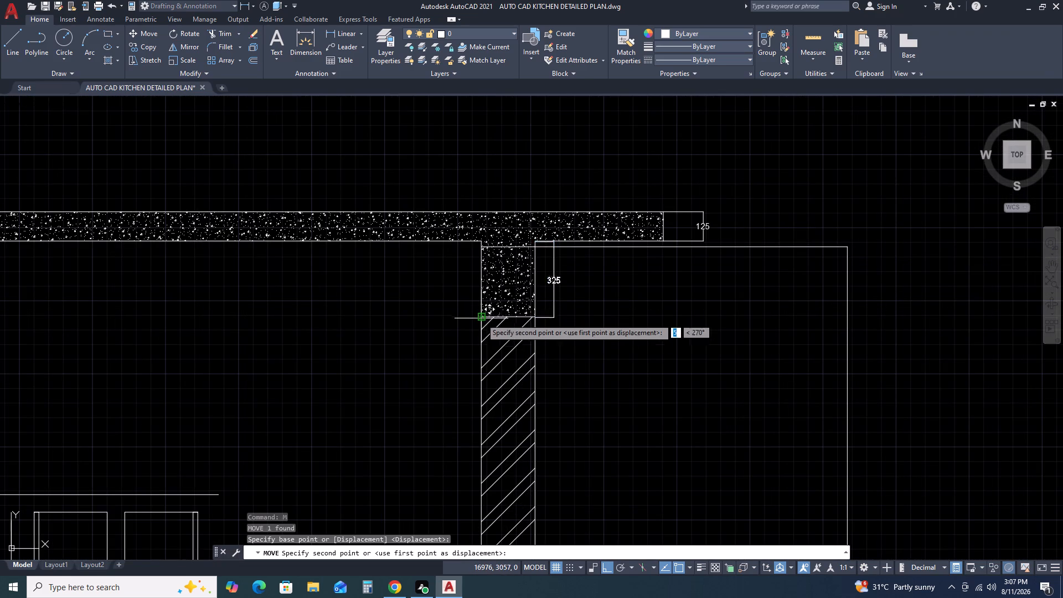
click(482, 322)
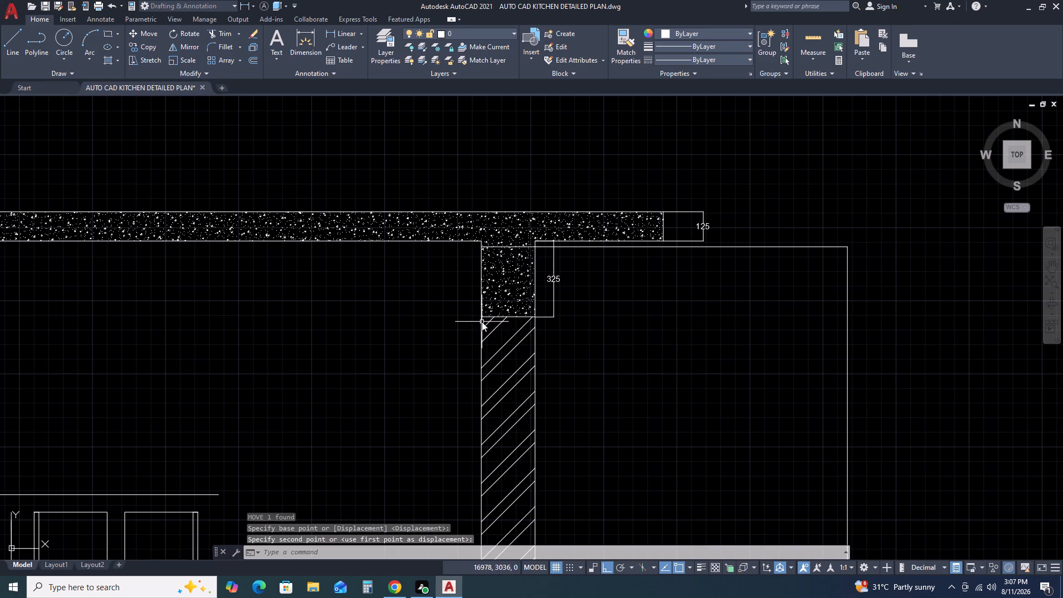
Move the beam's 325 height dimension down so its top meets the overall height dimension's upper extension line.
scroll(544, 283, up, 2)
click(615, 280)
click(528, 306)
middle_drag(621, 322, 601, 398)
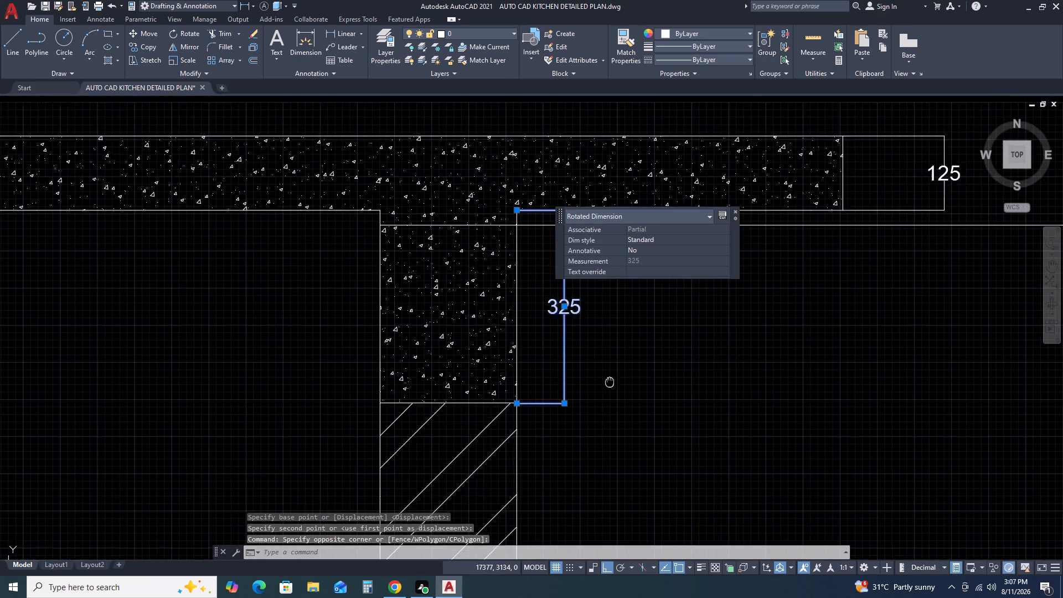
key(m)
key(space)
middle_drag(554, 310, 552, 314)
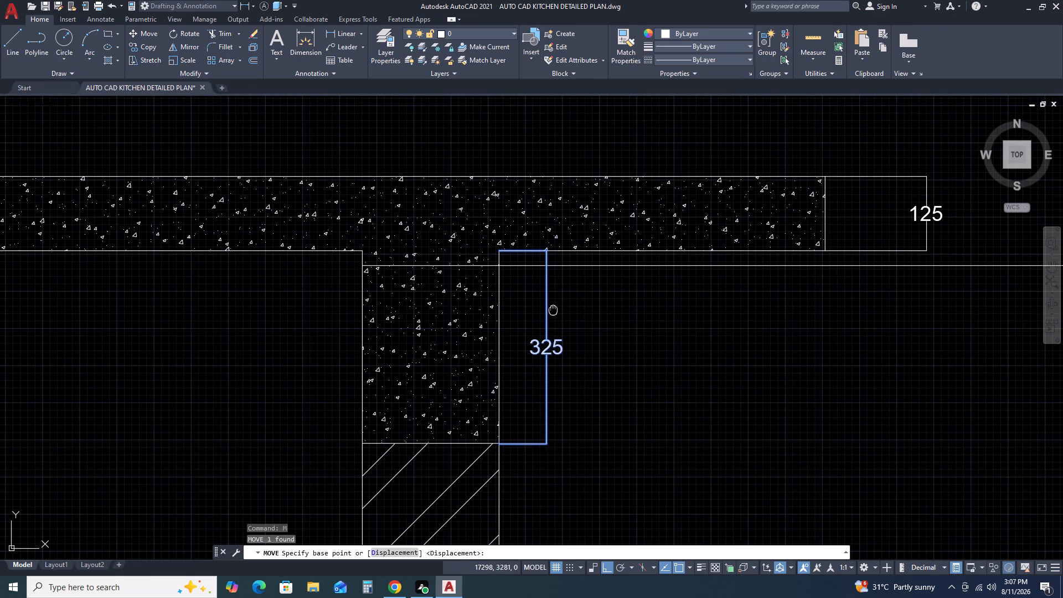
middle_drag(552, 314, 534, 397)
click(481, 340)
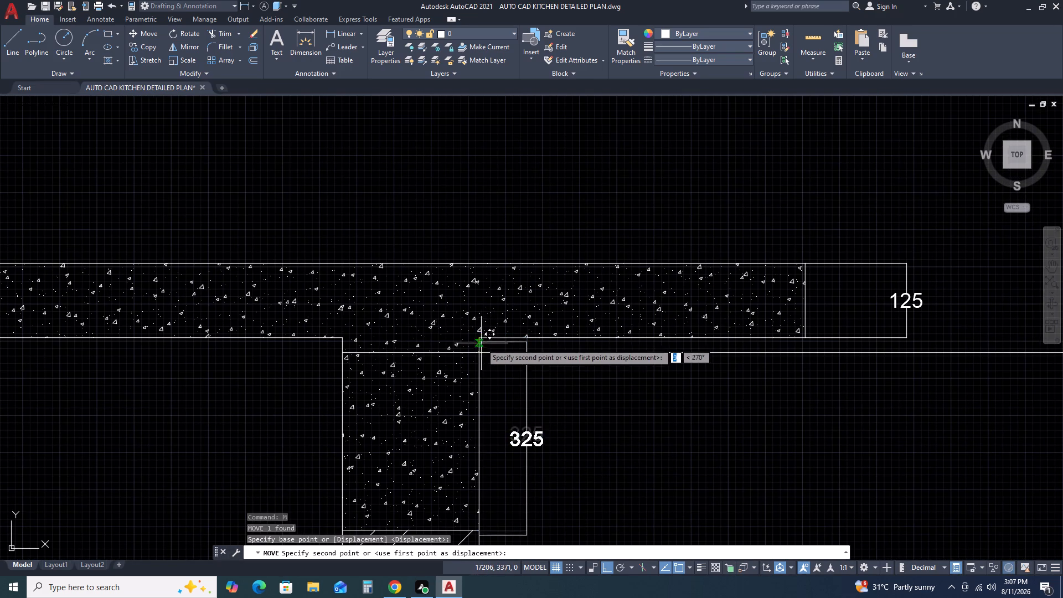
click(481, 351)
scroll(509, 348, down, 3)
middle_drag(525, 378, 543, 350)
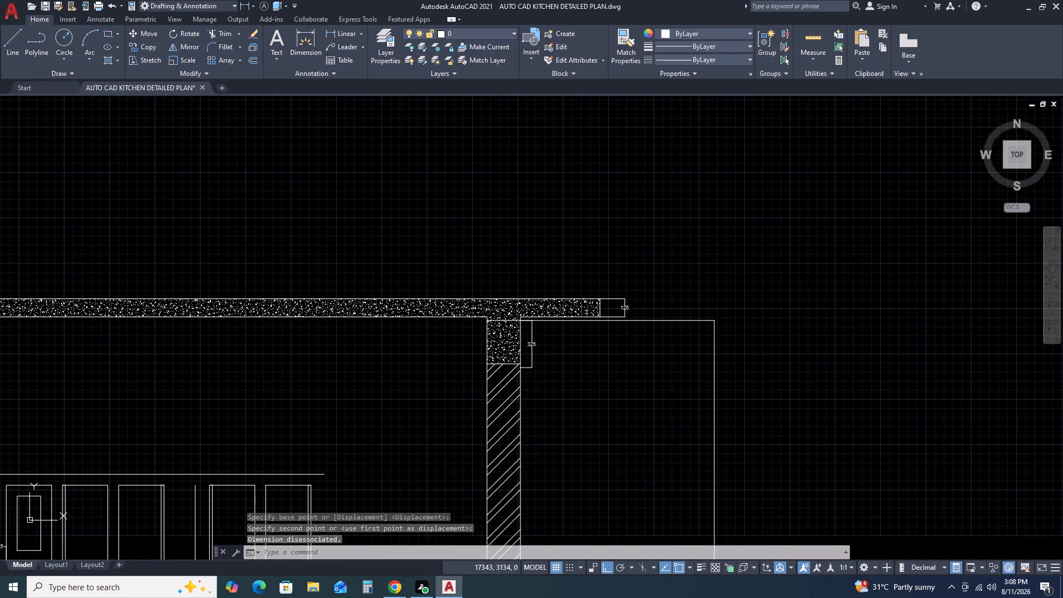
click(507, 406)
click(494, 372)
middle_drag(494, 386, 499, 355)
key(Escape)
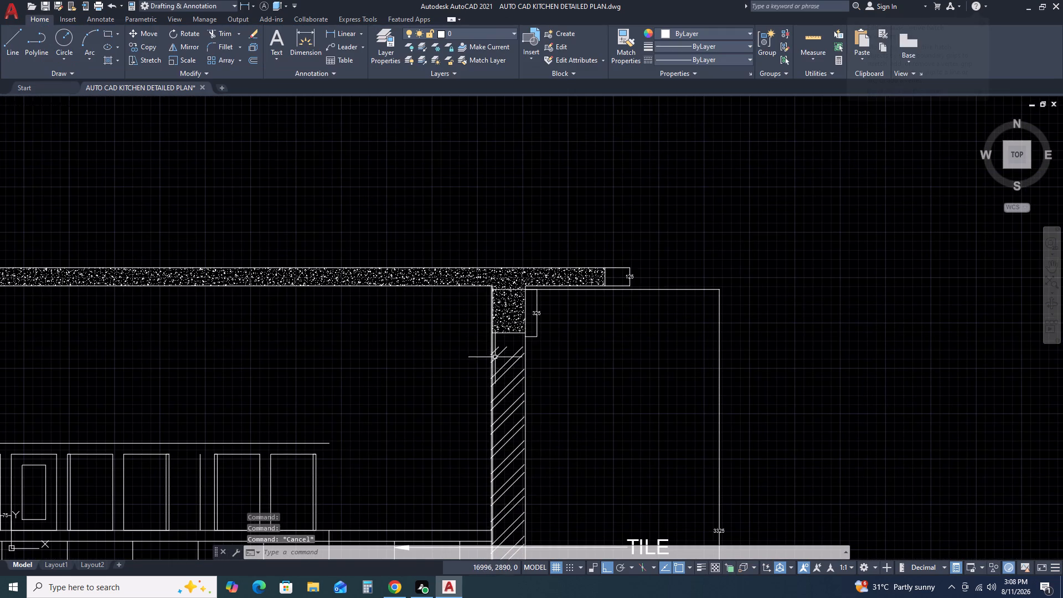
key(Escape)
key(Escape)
Undo the edits back to before the overall height, slab thickness and beam height dimensions were added at the right wall.
scroll(508, 369, up, 2)
key(ctrl+z)
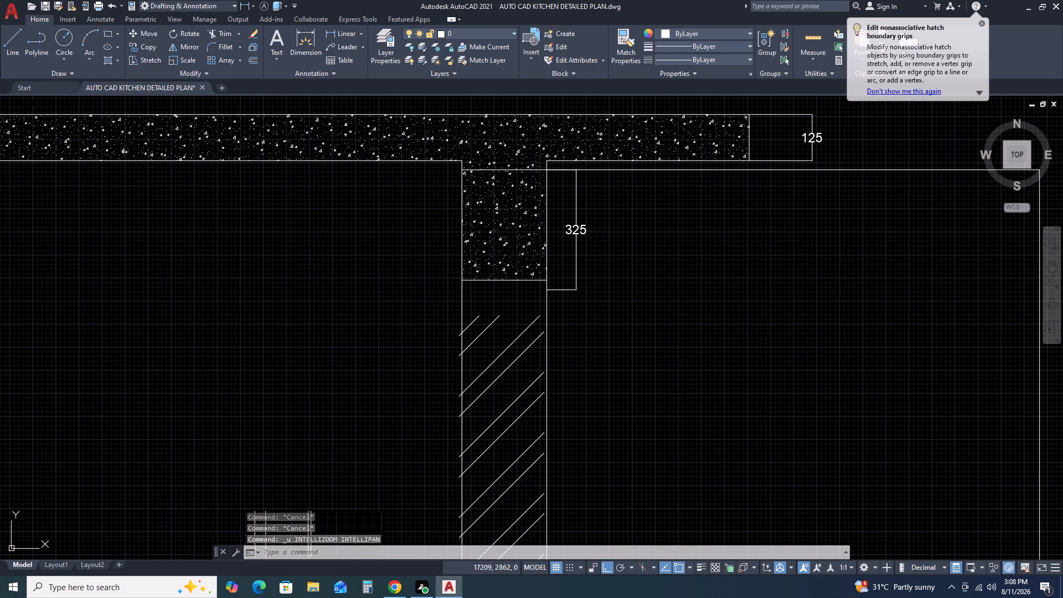
key(ctrl+z)
key(ctrl+z)
key(ctrl+z)
key(ctrl+z)
key(ctrl+z)
key(ctrl+z)
key(ctrl+z)
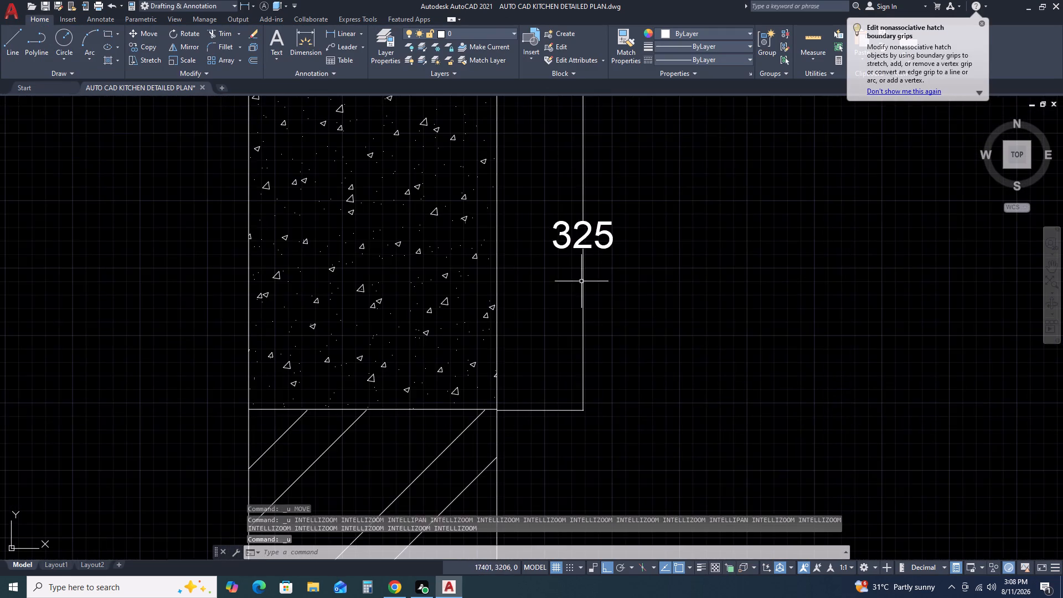
key(ctrl+z)
key(ctrl+z)
key(ctrl+z)
key(ctrl+z)
key(ctrl+z)
key(ctrl+z)
key(ctrl+z)
key(ctrl+z)
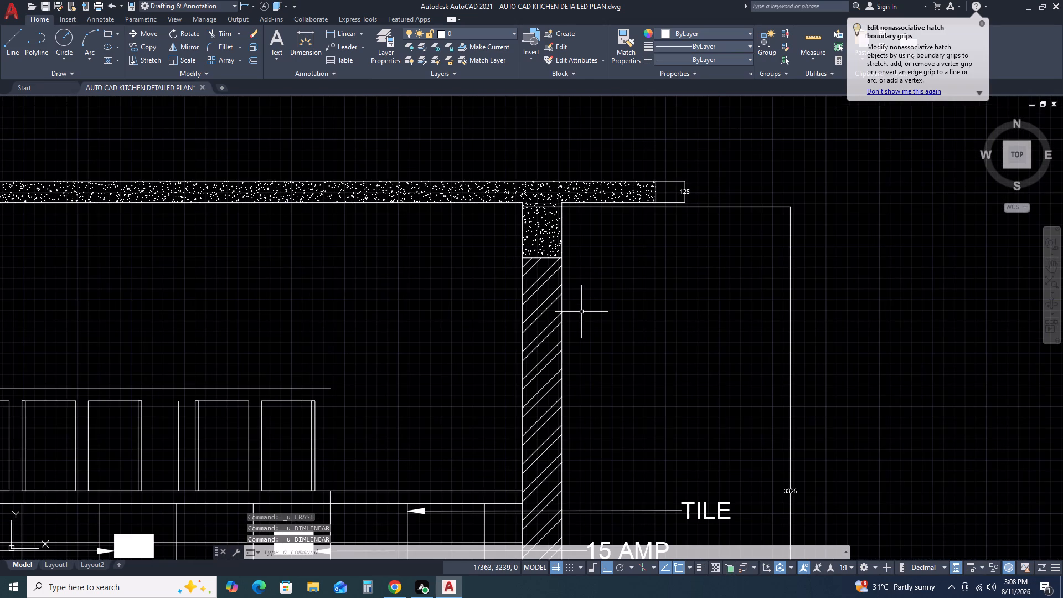
key(ctrl+z)
key(ctrl+z)
key(ctrl+z)
key(ctrl+z)
key(ctrl+z)
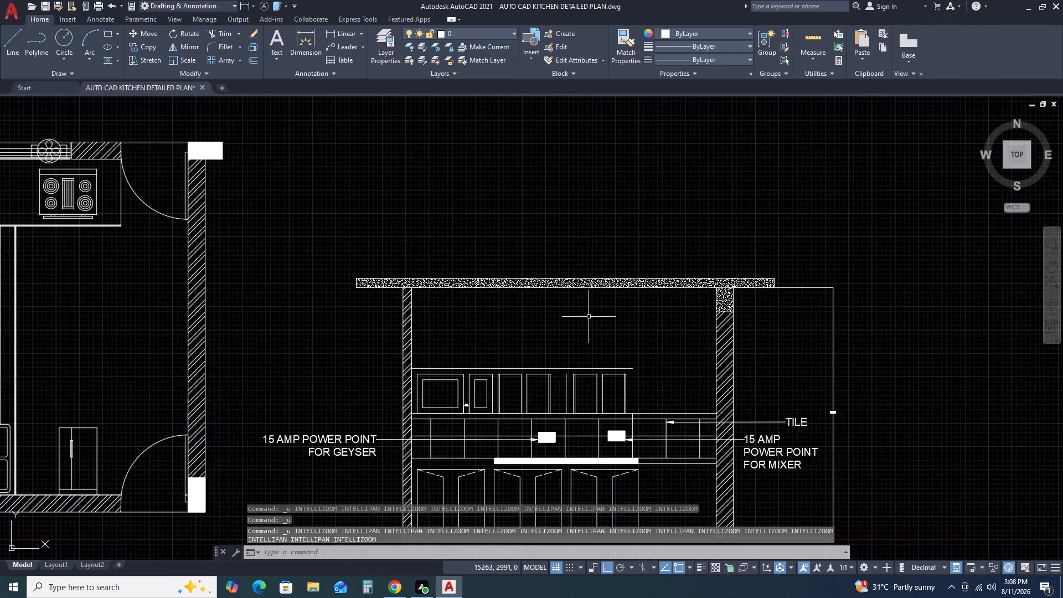
key(ctrl+z)
key(ctrl+z)
key(ctrl+z)
key(ctrl+z)
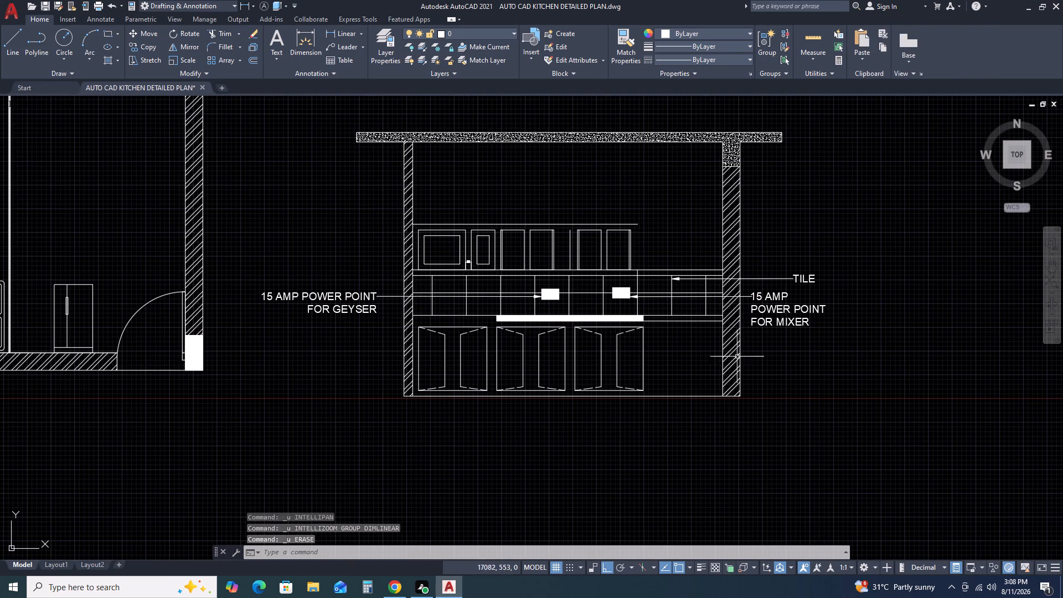
Add a vertical linear dimension from the slab's top right corner down to floor level, placed beyond the TILE and mixer labels.
middle_drag(746, 339, 659, 374)
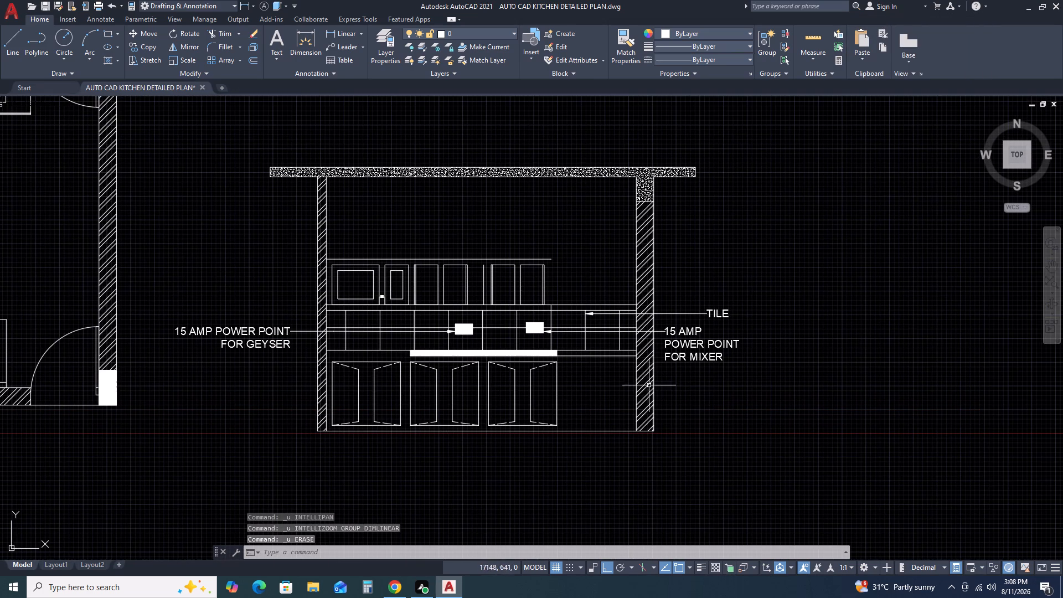
click(338, 38)
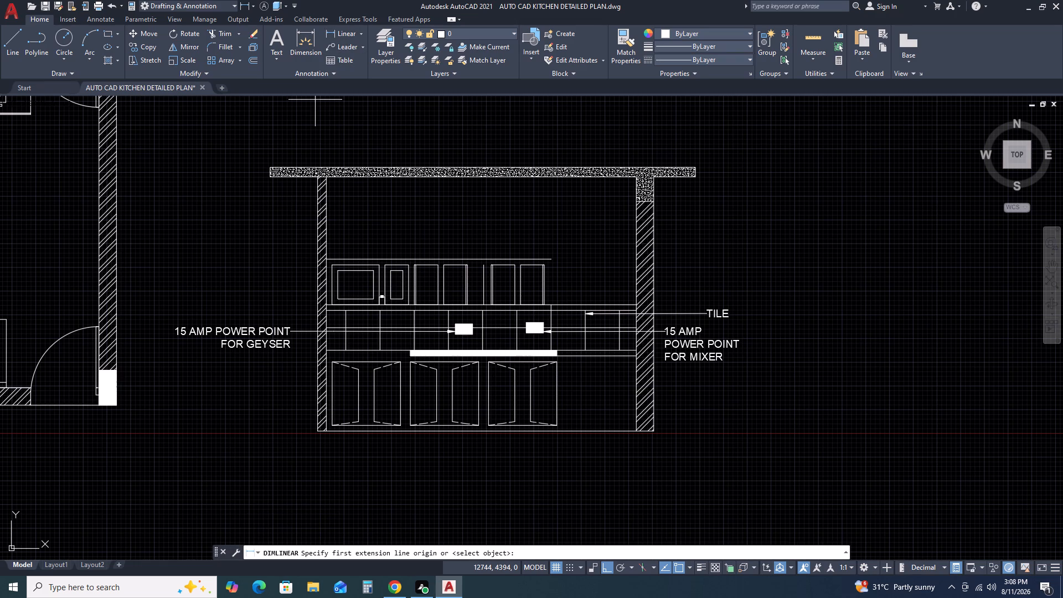
click(697, 168)
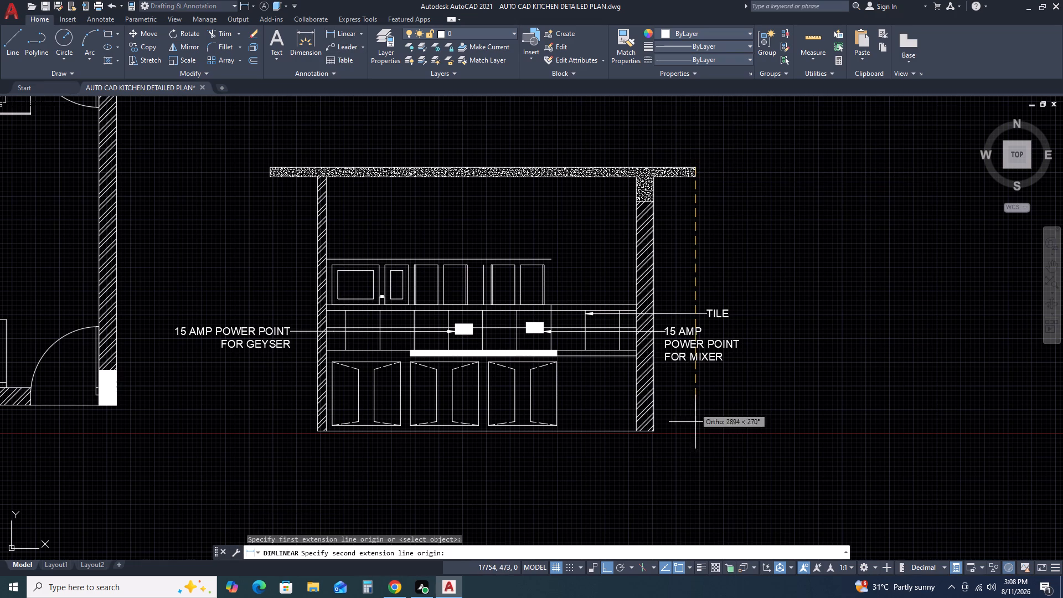
scroll(669, 437, up, 2)
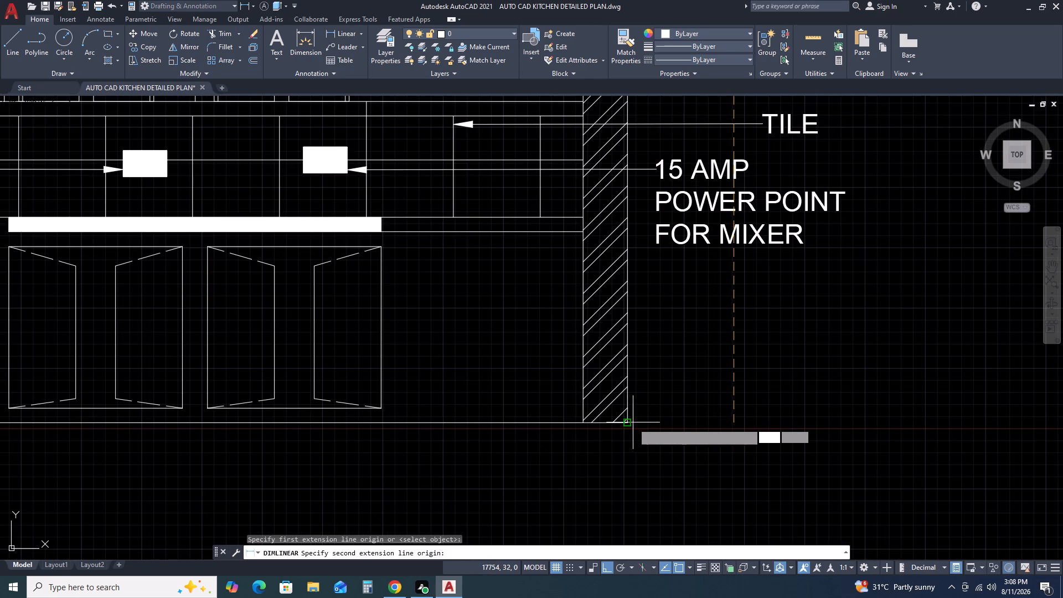
click(734, 422)
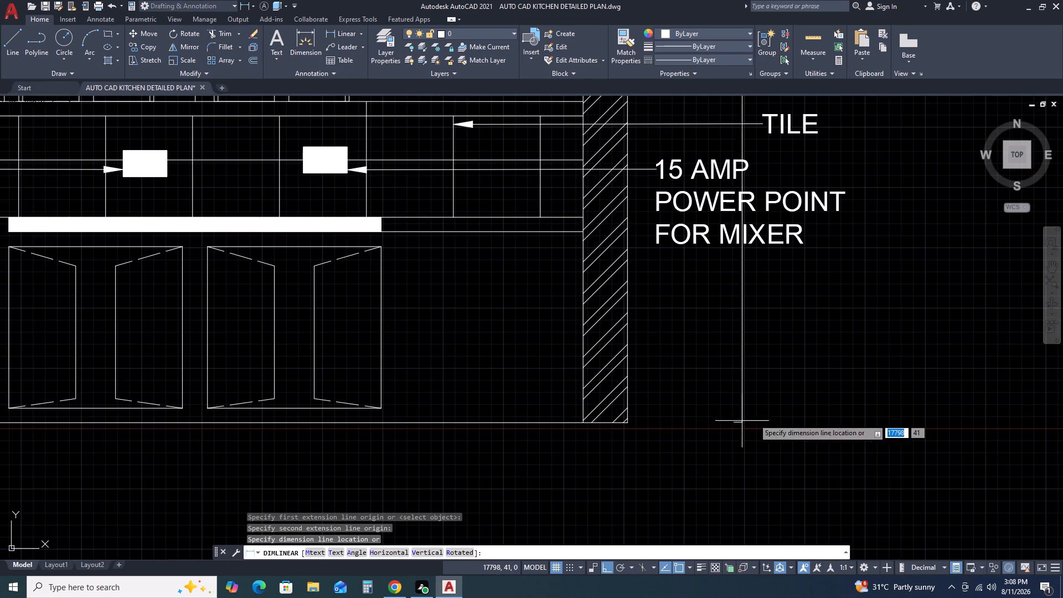
scroll(788, 417, down, 2)
click(839, 417)
scroll(844, 286, up, 3)
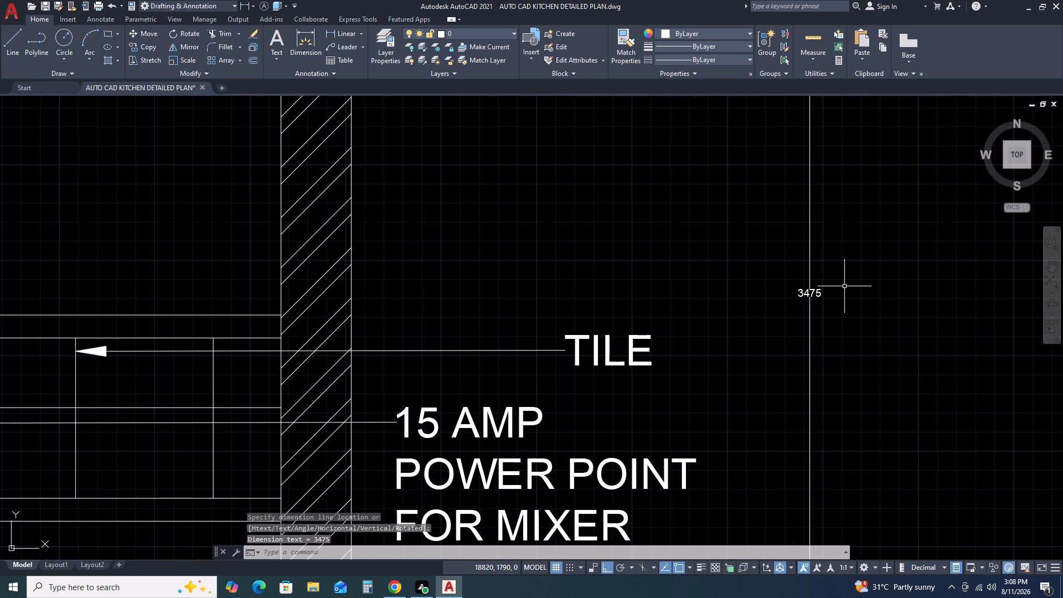
scroll(841, 287, down, 3)
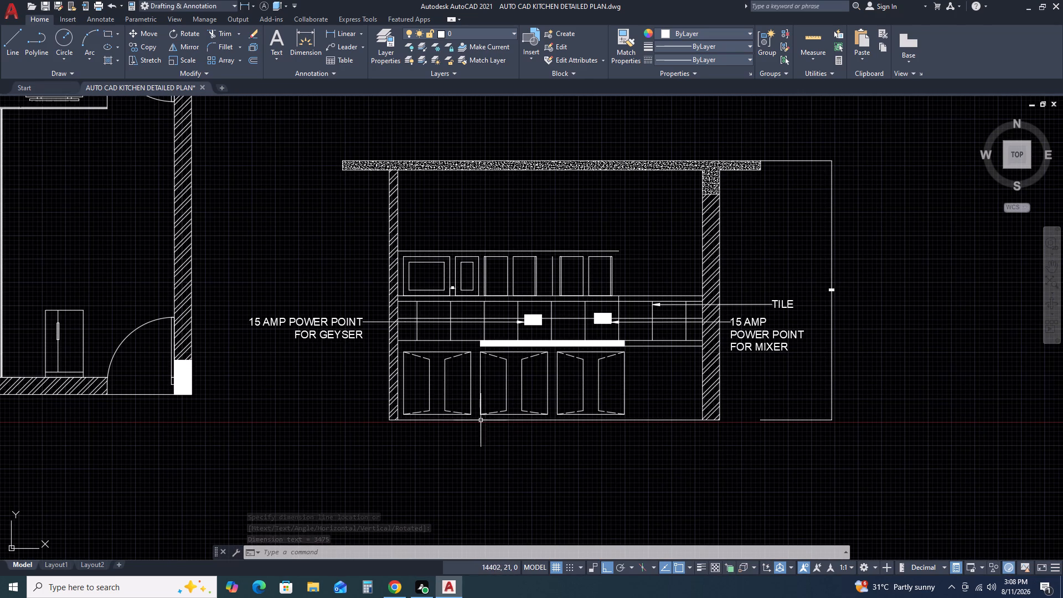
scroll(726, 421, up, 2)
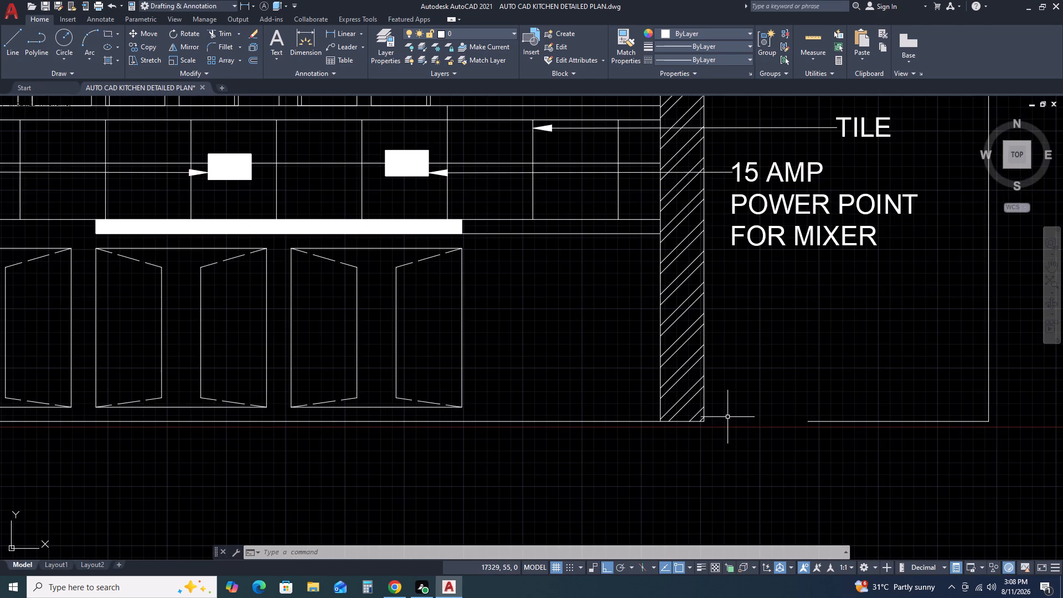
scroll(727, 417, down, 2)
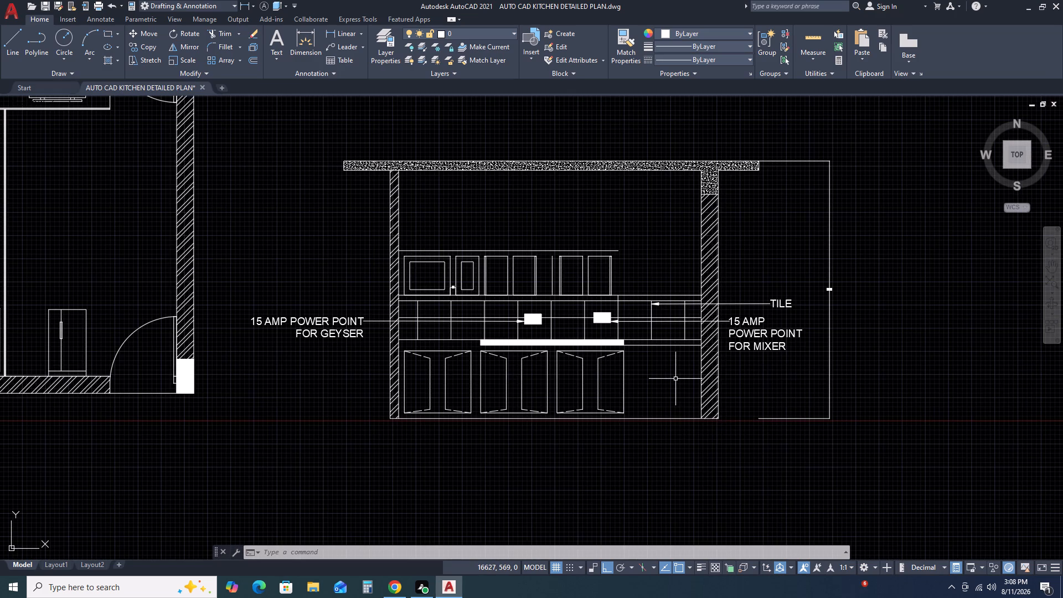
scroll(729, 380, down, 1)
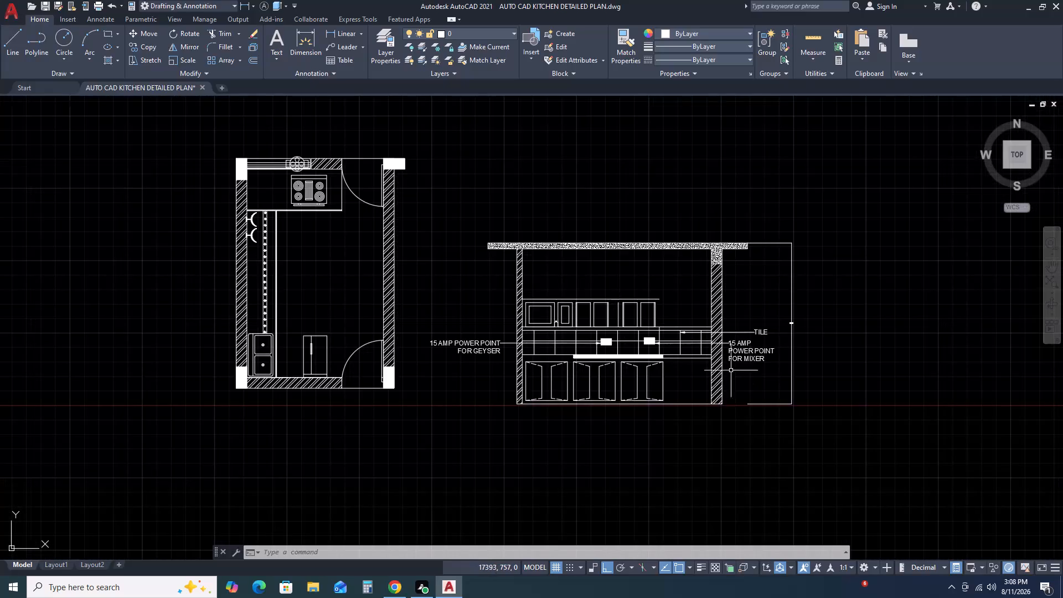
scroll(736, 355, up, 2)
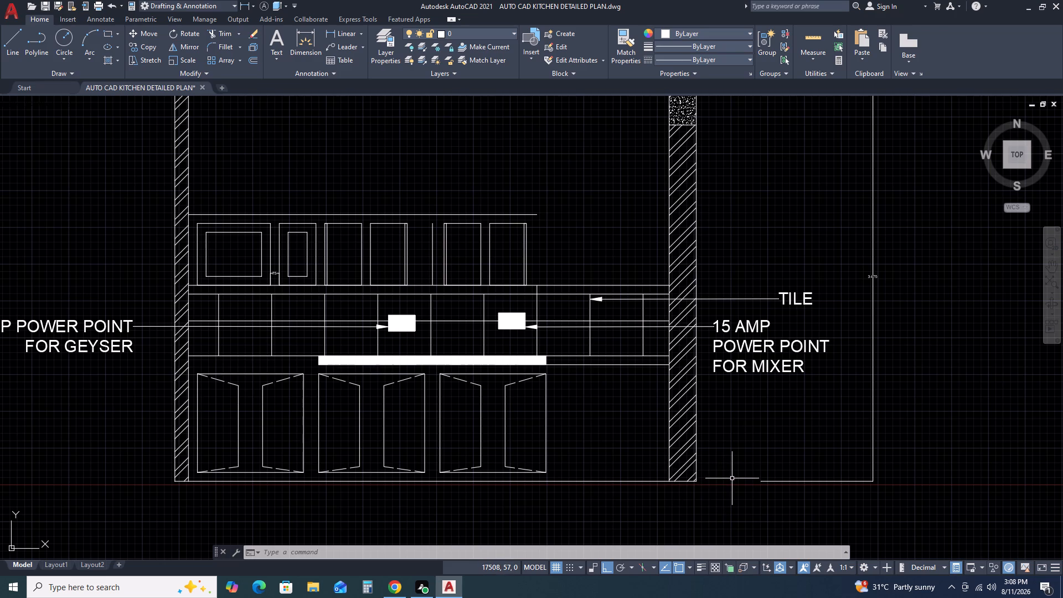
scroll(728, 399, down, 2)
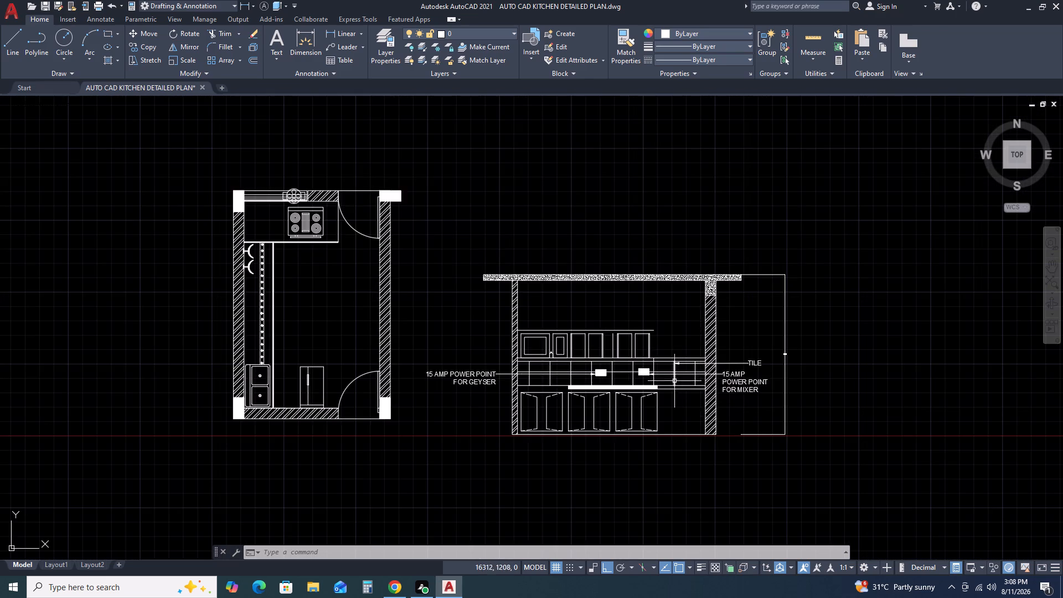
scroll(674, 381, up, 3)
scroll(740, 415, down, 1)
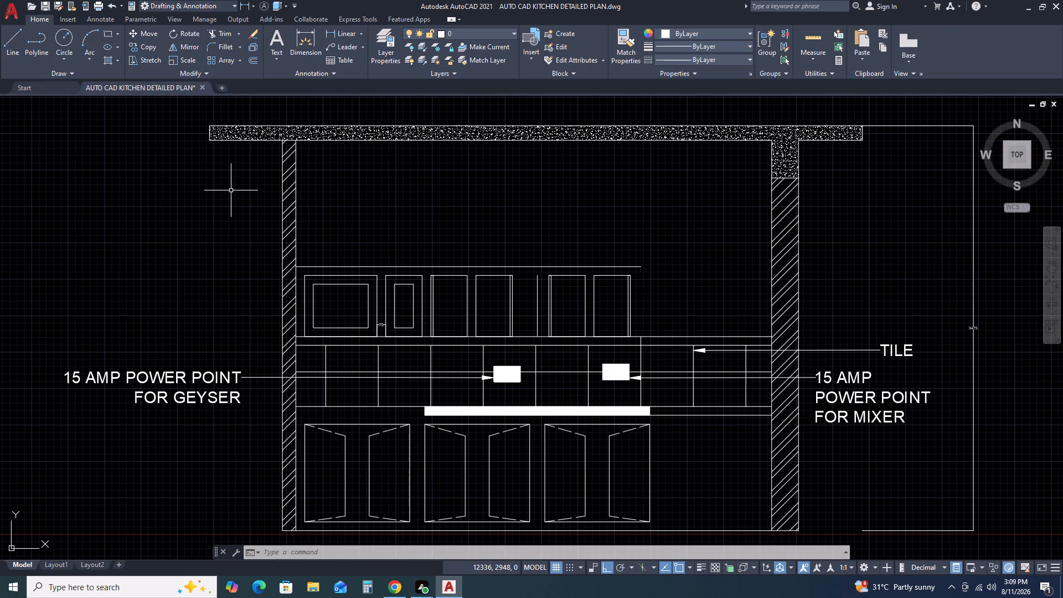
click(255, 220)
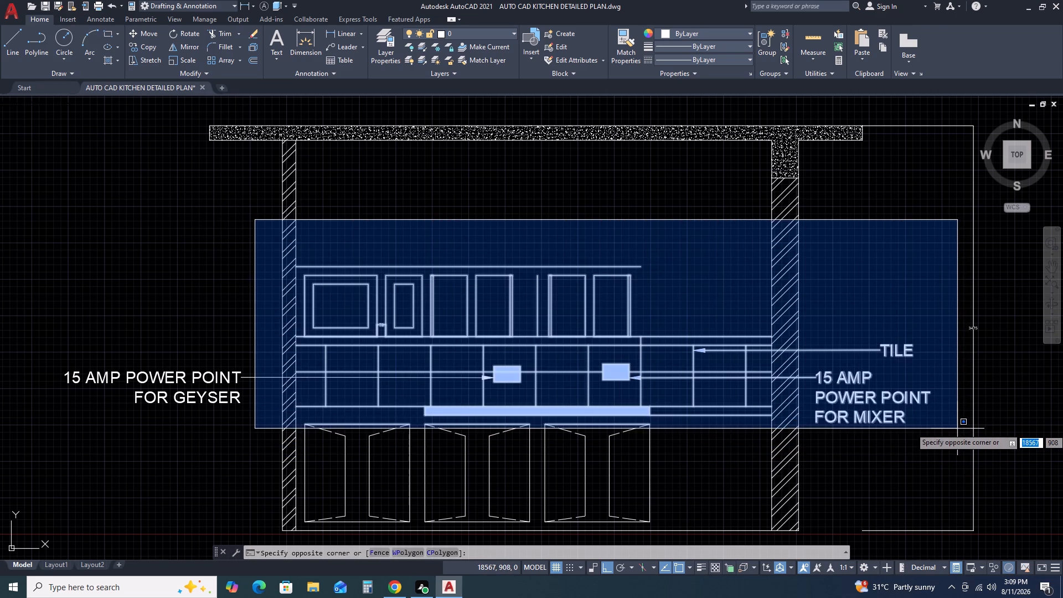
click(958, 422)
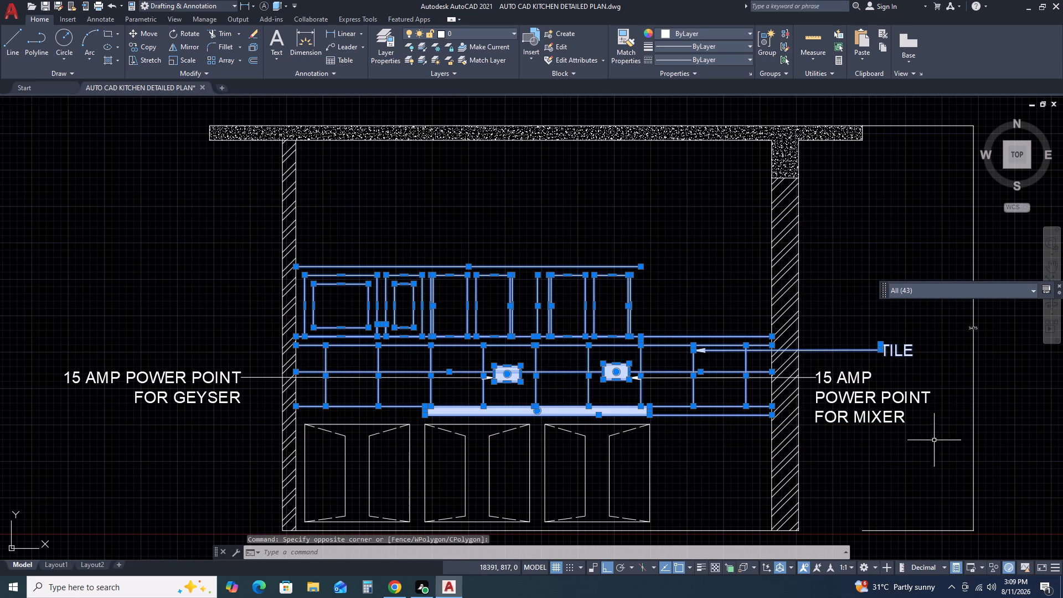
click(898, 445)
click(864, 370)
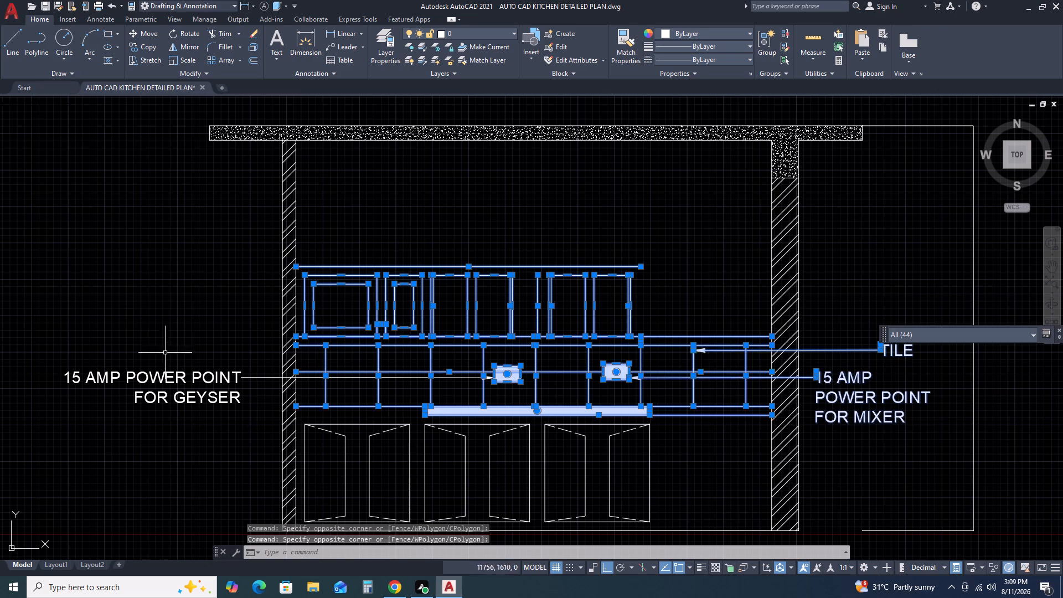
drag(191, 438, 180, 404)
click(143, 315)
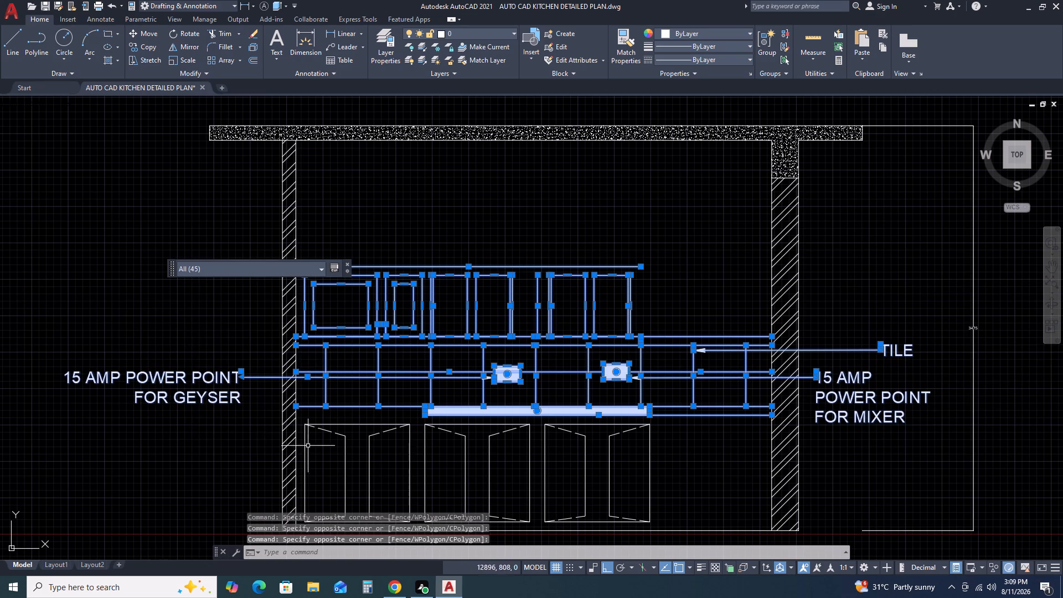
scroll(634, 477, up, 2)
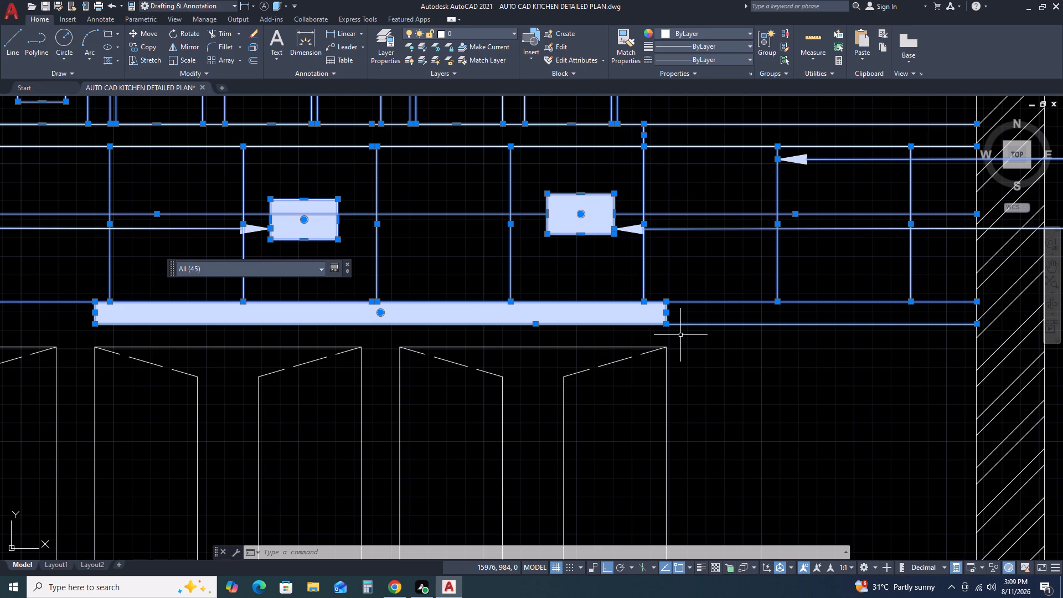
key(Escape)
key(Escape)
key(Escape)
Add a vertical linear dimension from the rightmost base cabinet's bottom right corner down to floor level, placed just beyond the cabinet.
scroll(729, 341, down, 4)
middle_drag(828, 377, 676, 359)
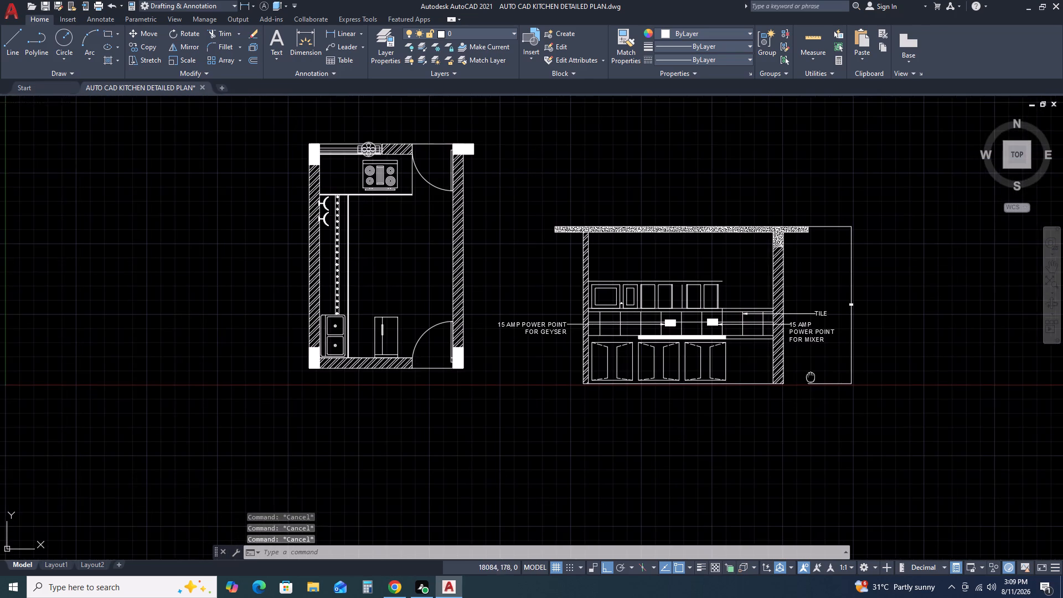
scroll(695, 272, up, 3)
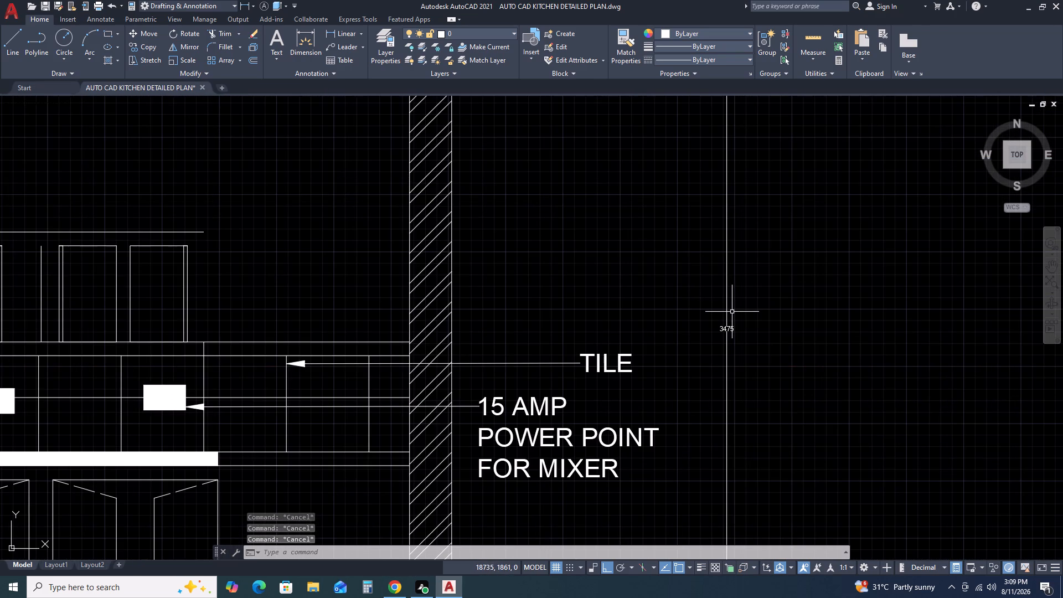
scroll(592, 325, down, 3)
scroll(318, 362, up, 1)
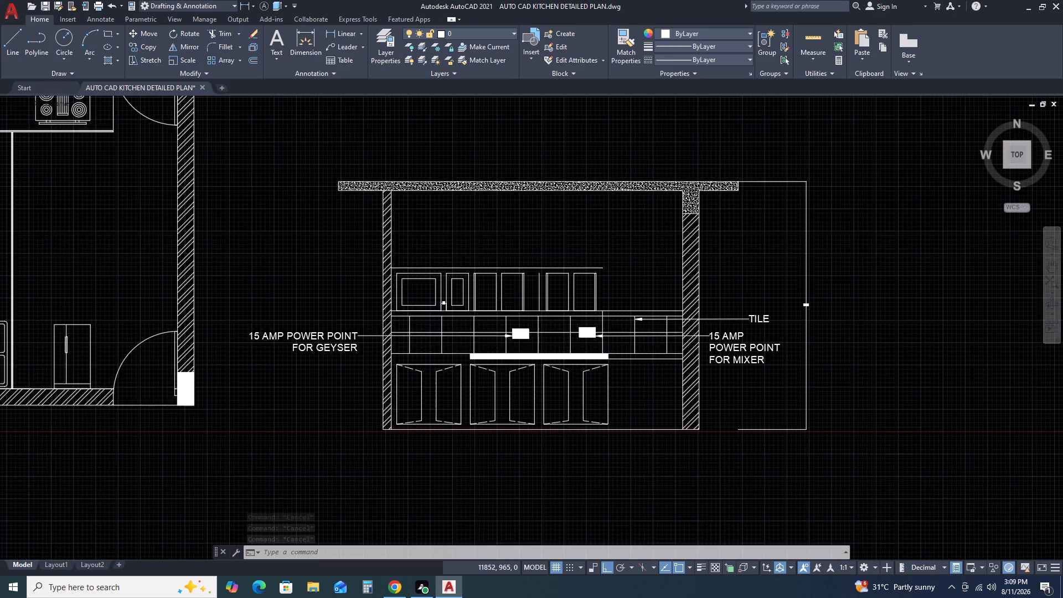
scroll(318, 362, up, 2)
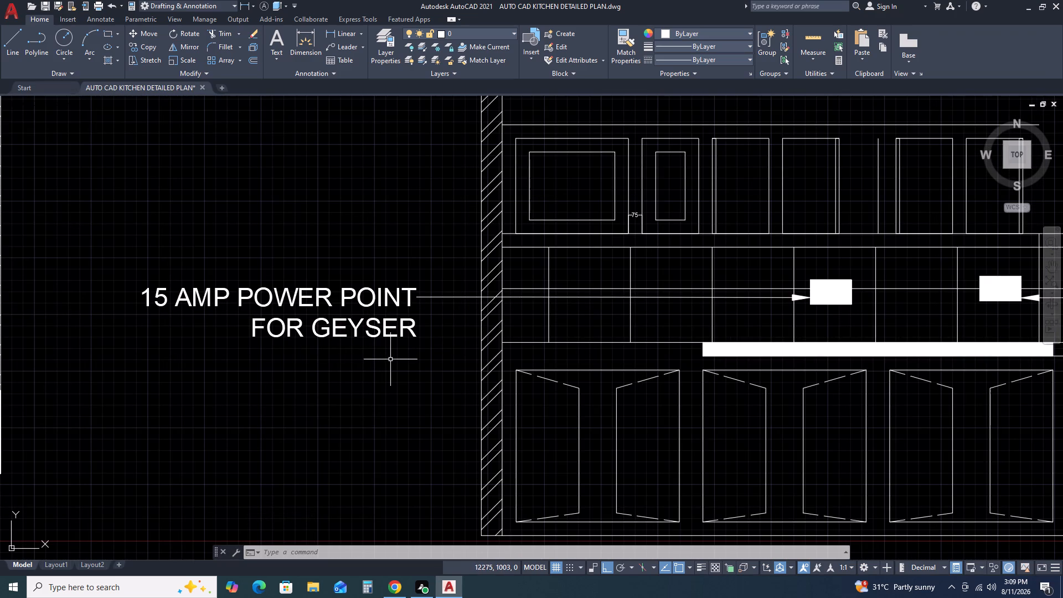
key(d)
text(LI)
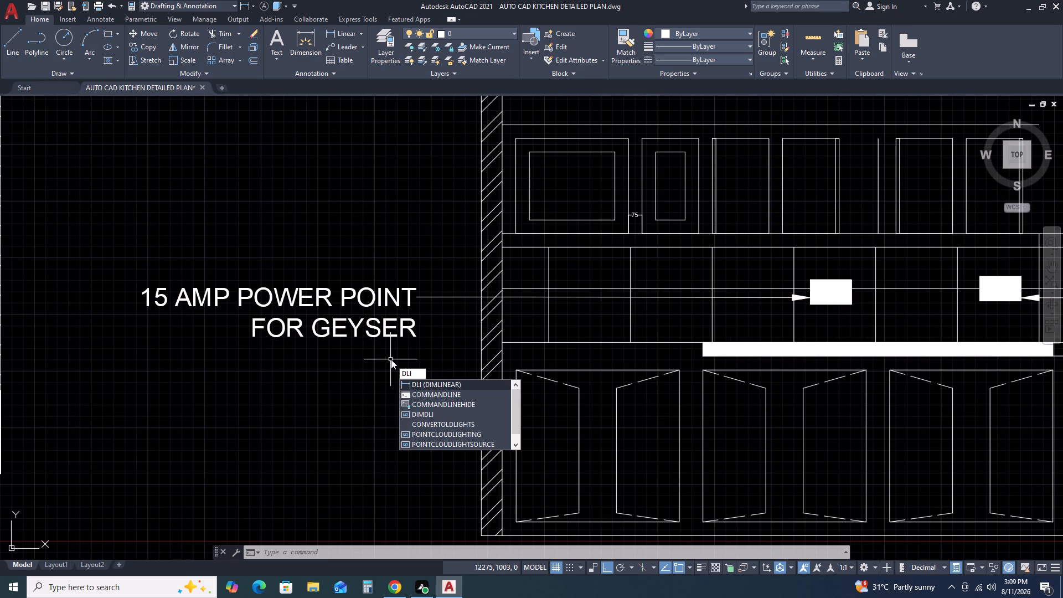
key(space)
scroll(510, 504, down, 3)
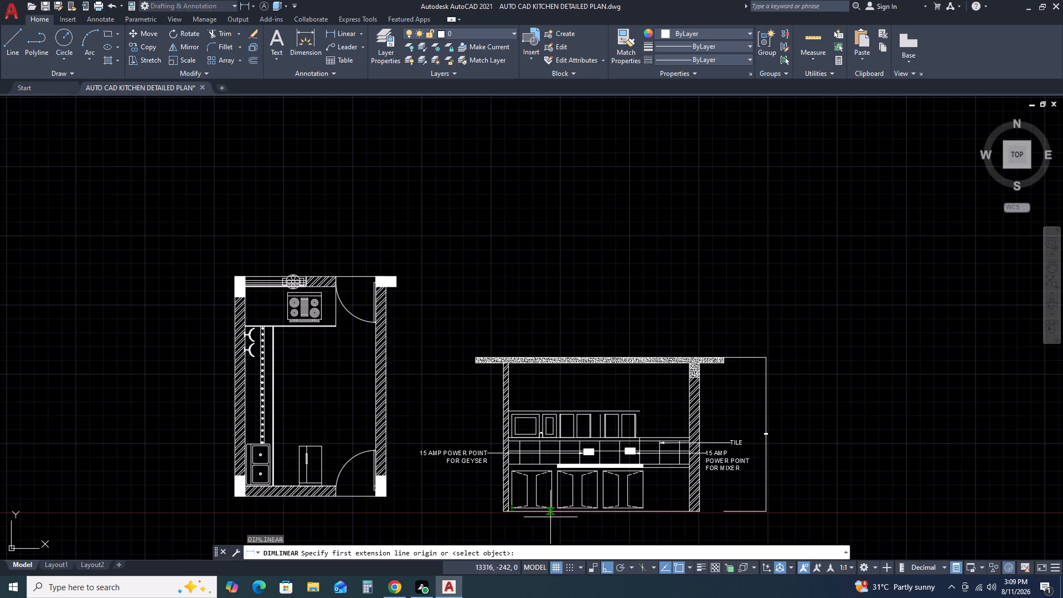
scroll(643, 506, up, 4)
middle_drag(648, 518, 643, 472)
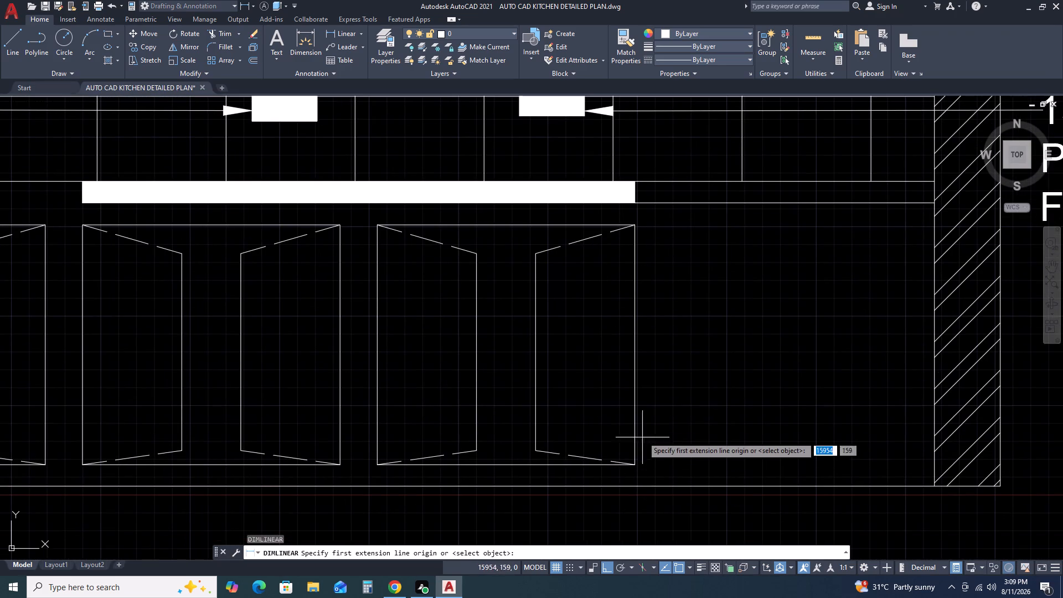
click(633, 466)
click(634, 488)
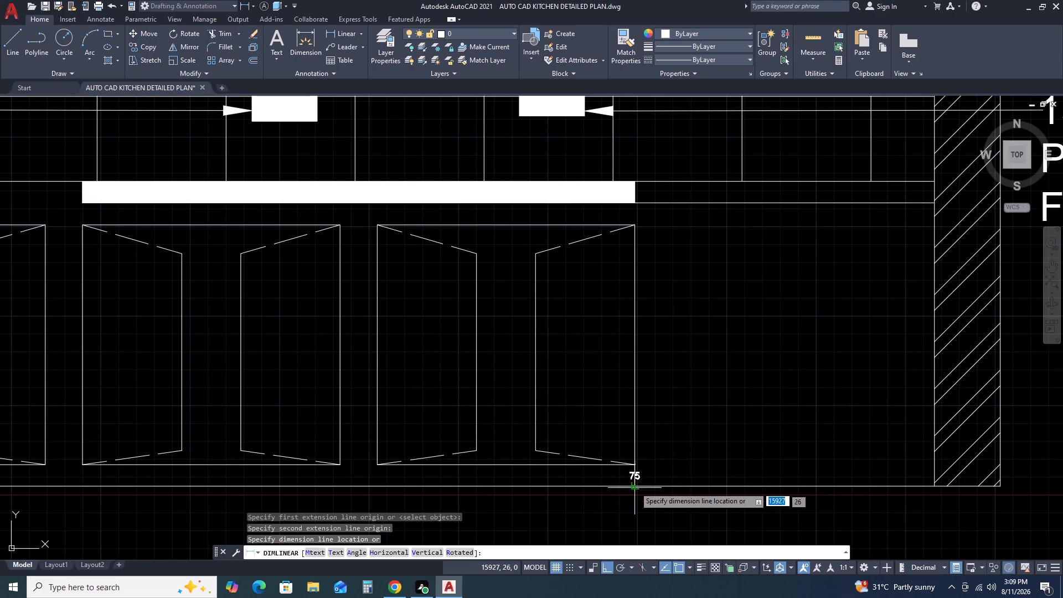
drag(664, 476, 655, 478)
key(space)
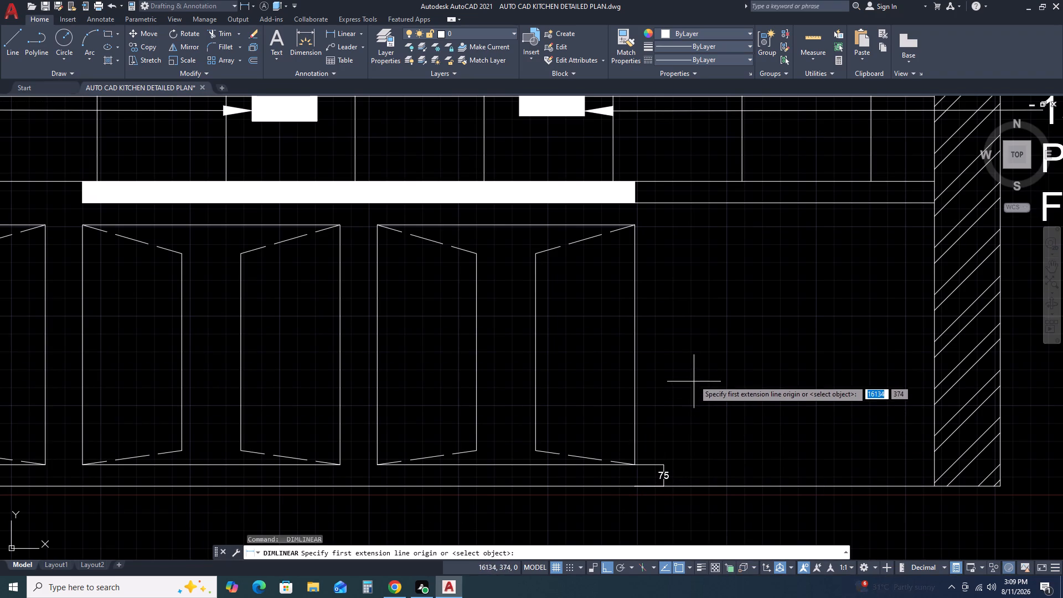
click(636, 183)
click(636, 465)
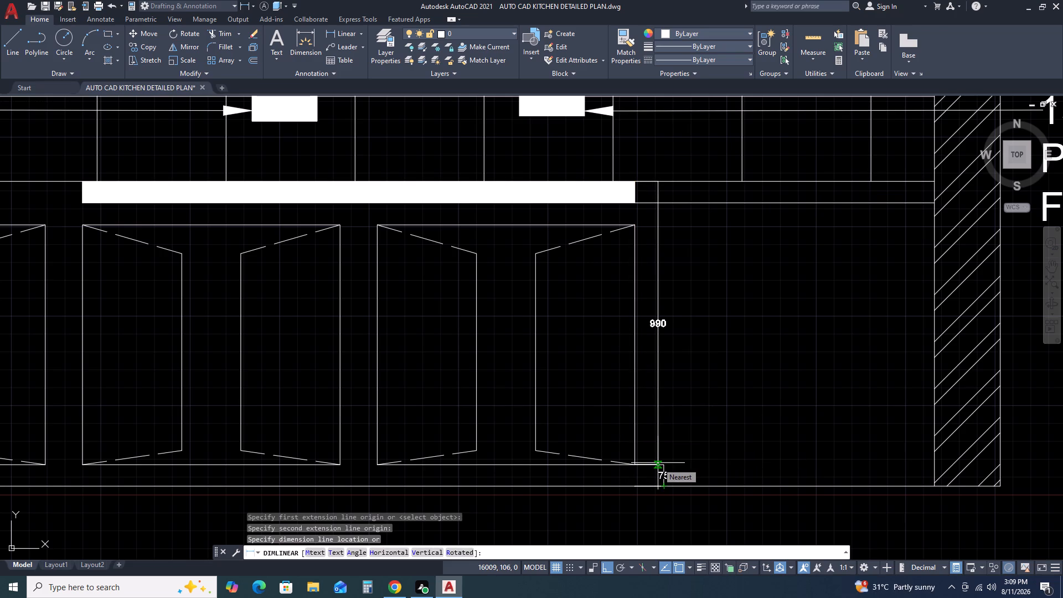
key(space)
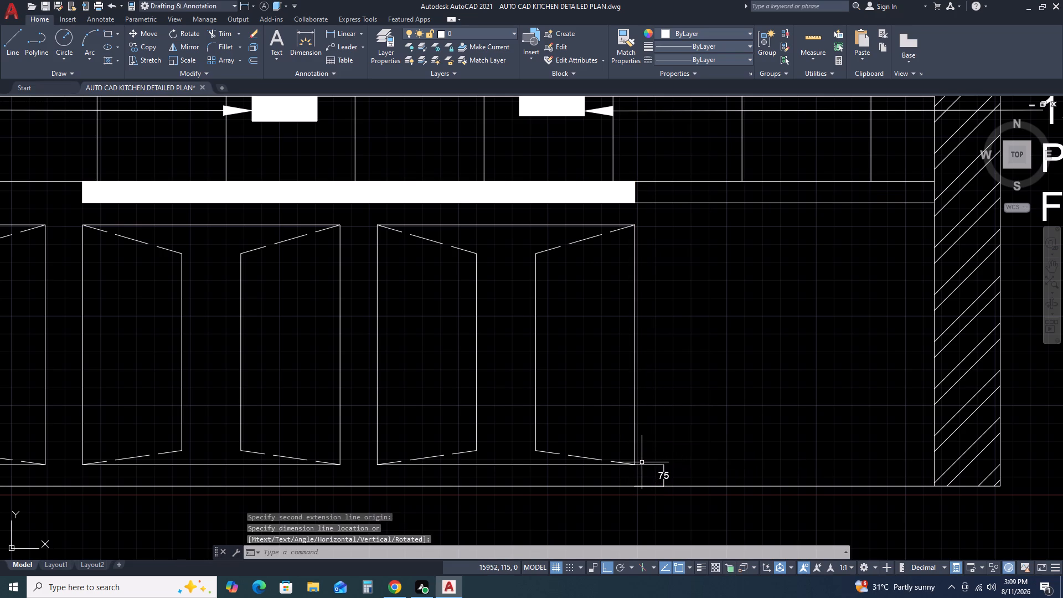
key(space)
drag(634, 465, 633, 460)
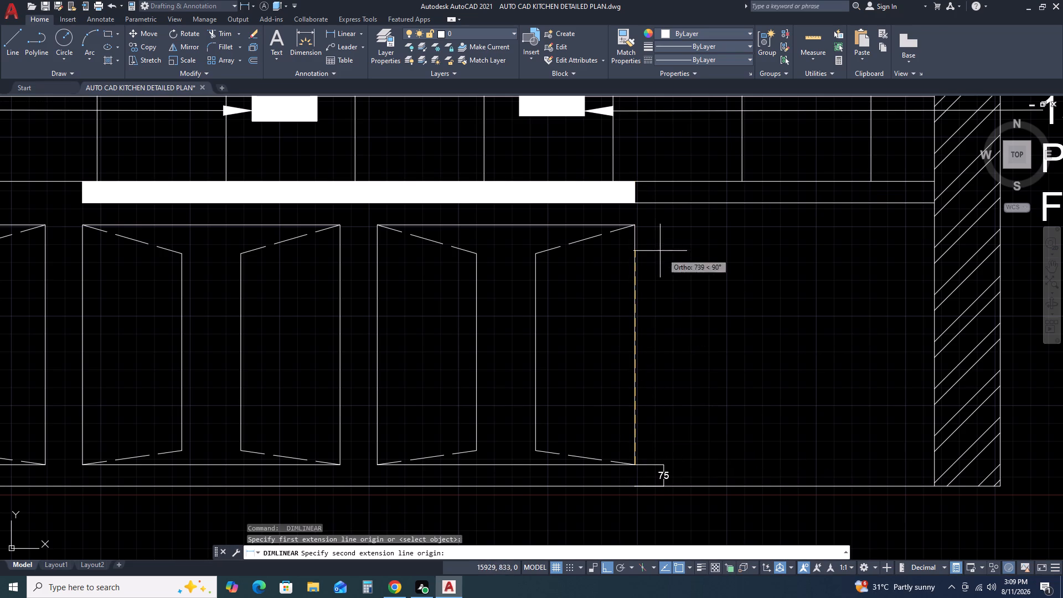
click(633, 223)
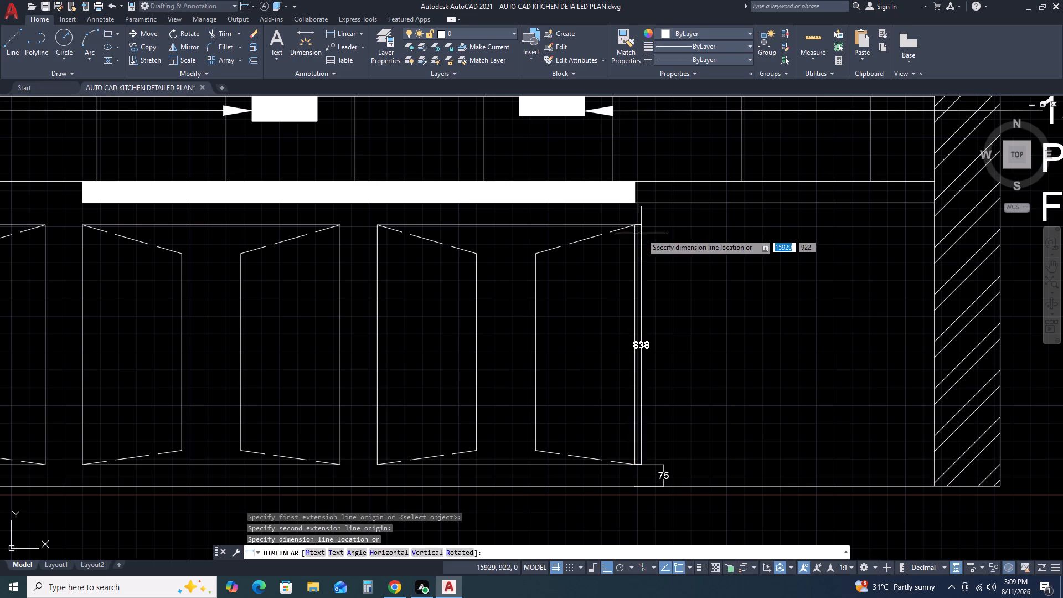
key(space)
Add a vertical linear dimension from the cabinet's bottom right corner up to the white countertop's underside, aligned with the floor gap dimension.
key(space)
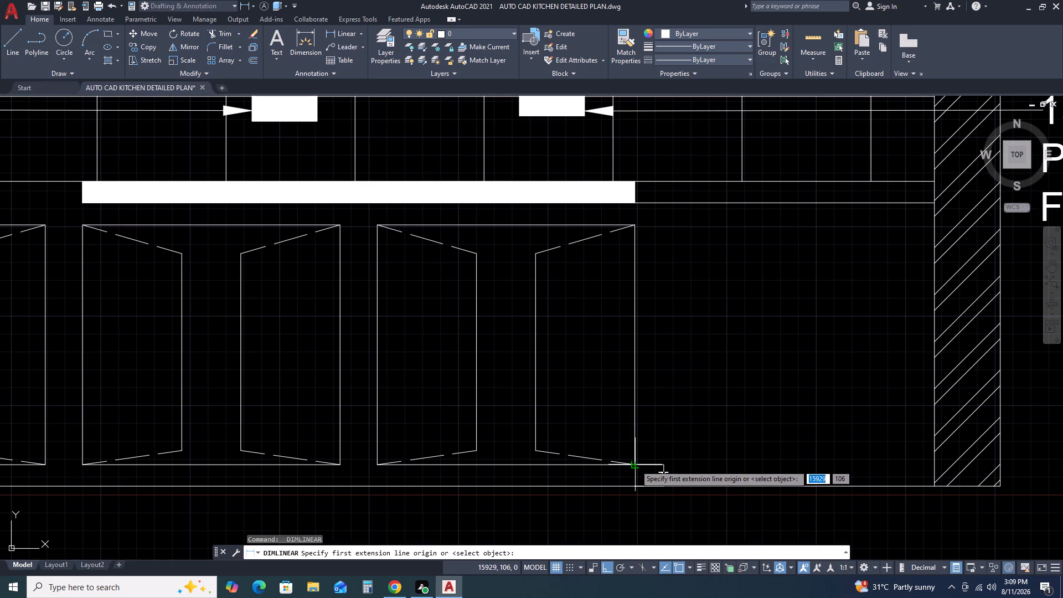
click(635, 465)
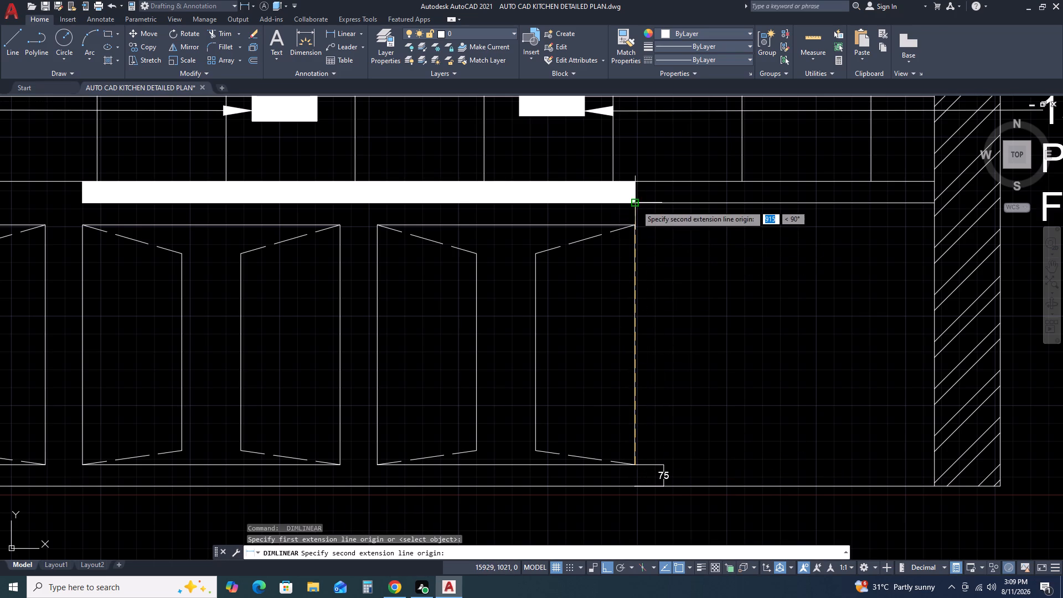
click(636, 205)
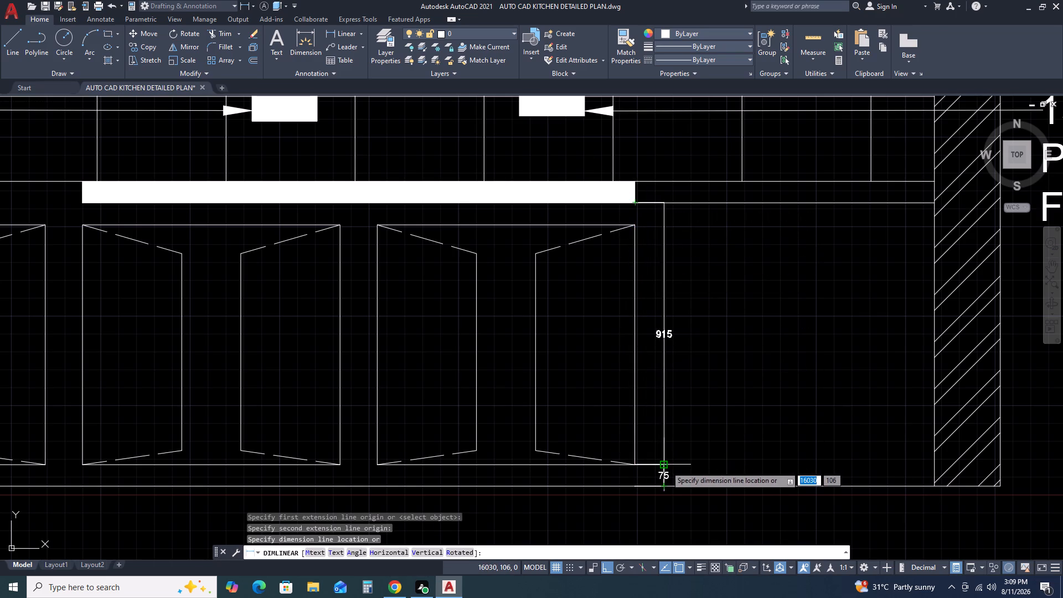
click(666, 466)
Add a vertical linear dimension for the countertop's thickness beside its right end, aligned above the base cabinet height dimension.
key(space)
scroll(709, 378, down, 3)
middle_drag(704, 312, 698, 343)
middle_click(696, 352)
middle_click(695, 354)
scroll(688, 393, up, 3)
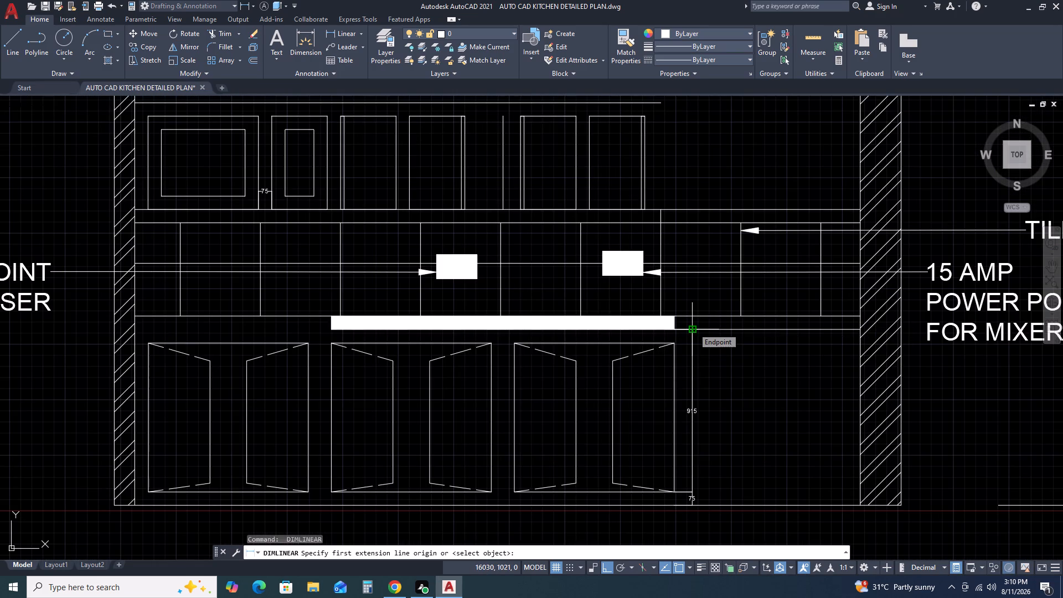
click(693, 328)
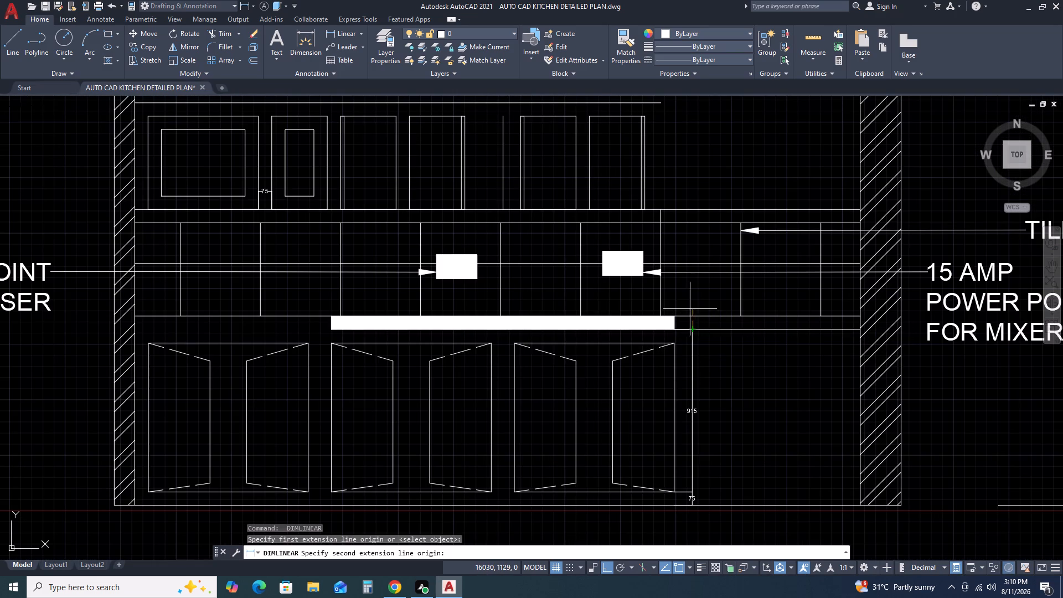
click(693, 317)
click(694, 328)
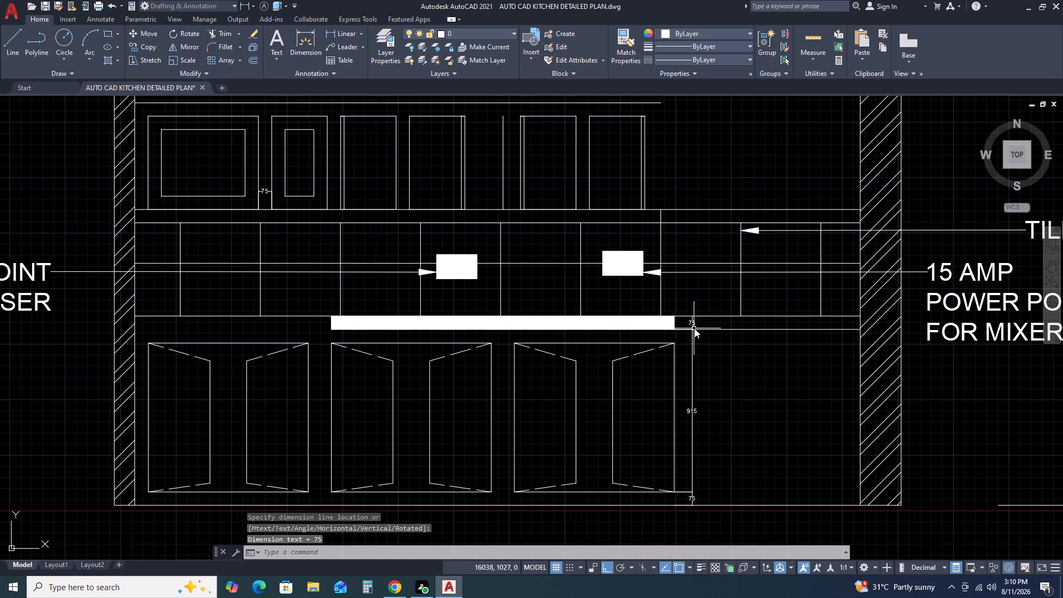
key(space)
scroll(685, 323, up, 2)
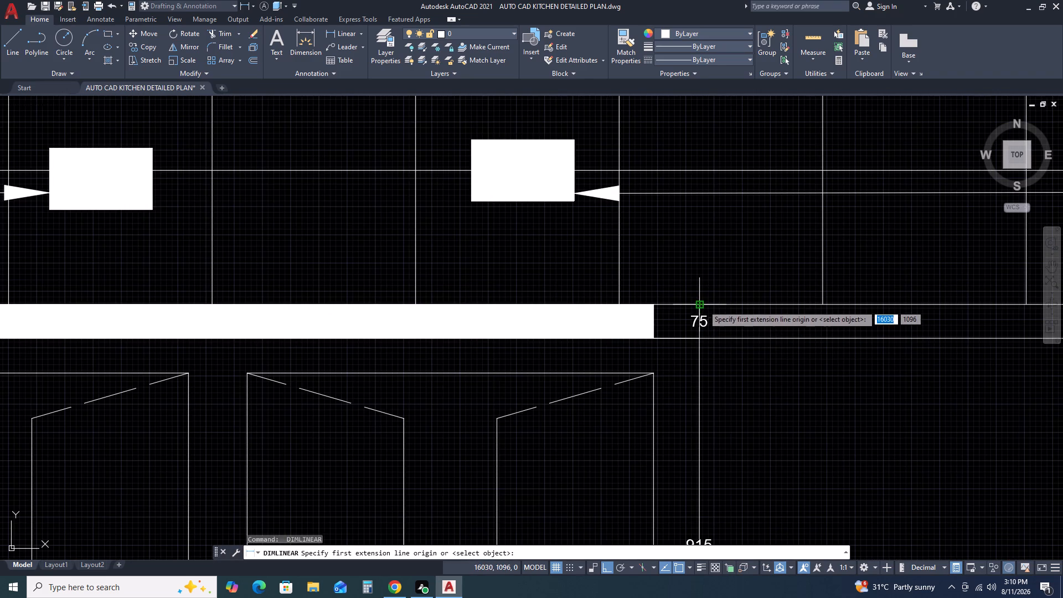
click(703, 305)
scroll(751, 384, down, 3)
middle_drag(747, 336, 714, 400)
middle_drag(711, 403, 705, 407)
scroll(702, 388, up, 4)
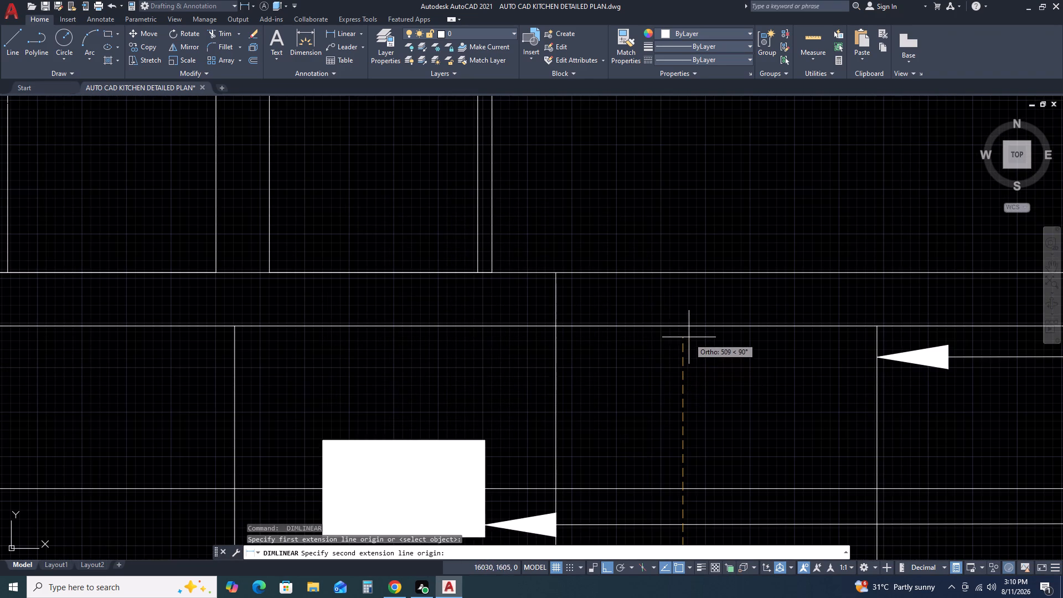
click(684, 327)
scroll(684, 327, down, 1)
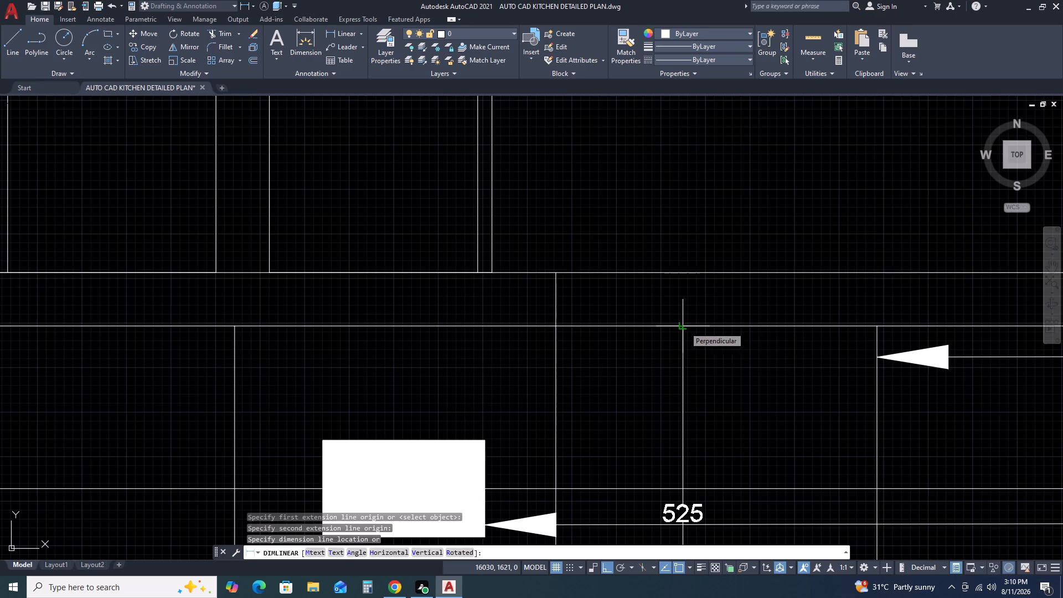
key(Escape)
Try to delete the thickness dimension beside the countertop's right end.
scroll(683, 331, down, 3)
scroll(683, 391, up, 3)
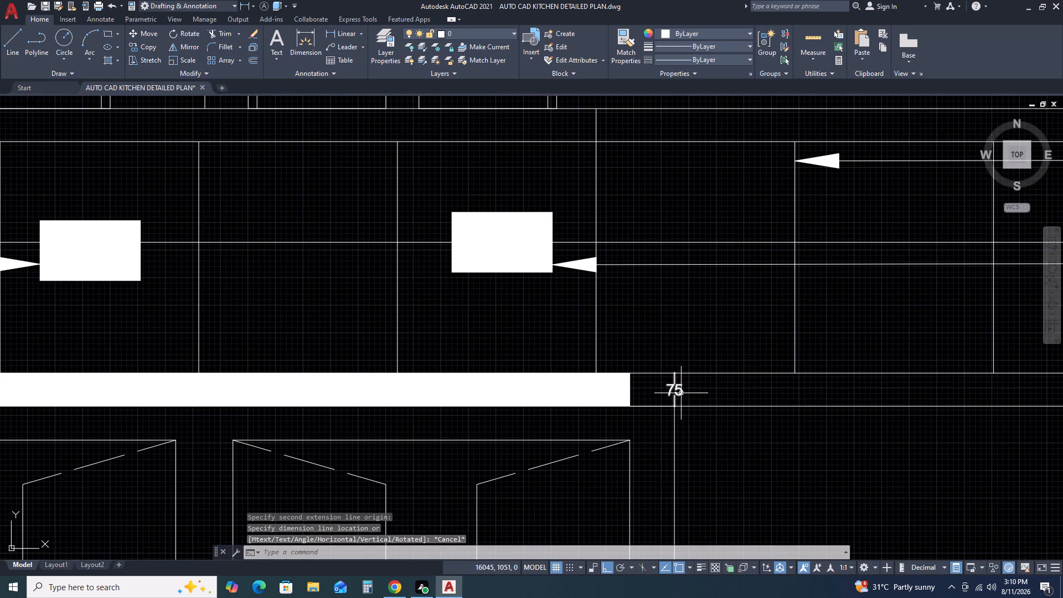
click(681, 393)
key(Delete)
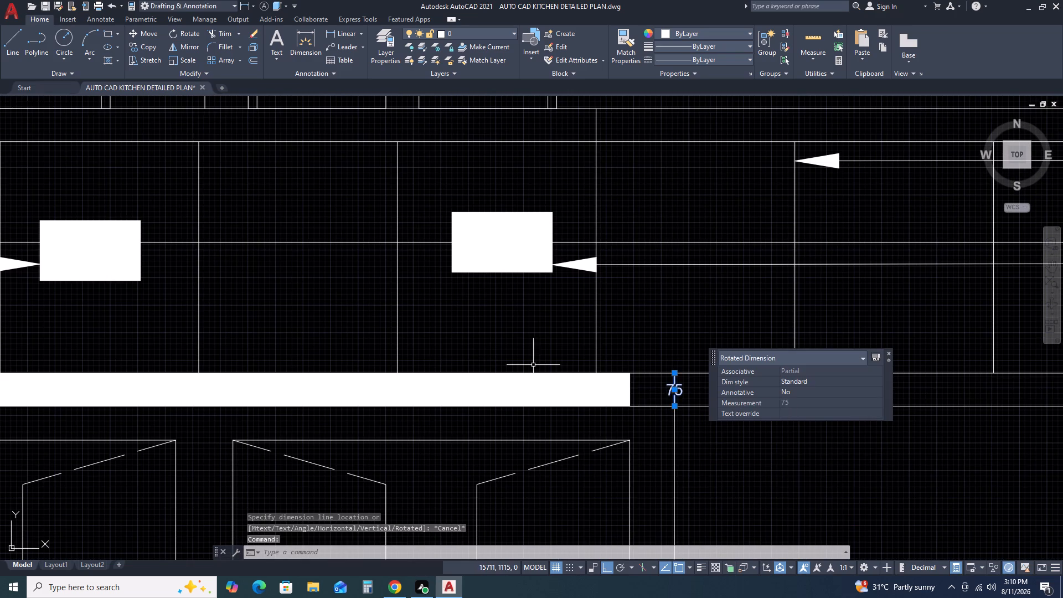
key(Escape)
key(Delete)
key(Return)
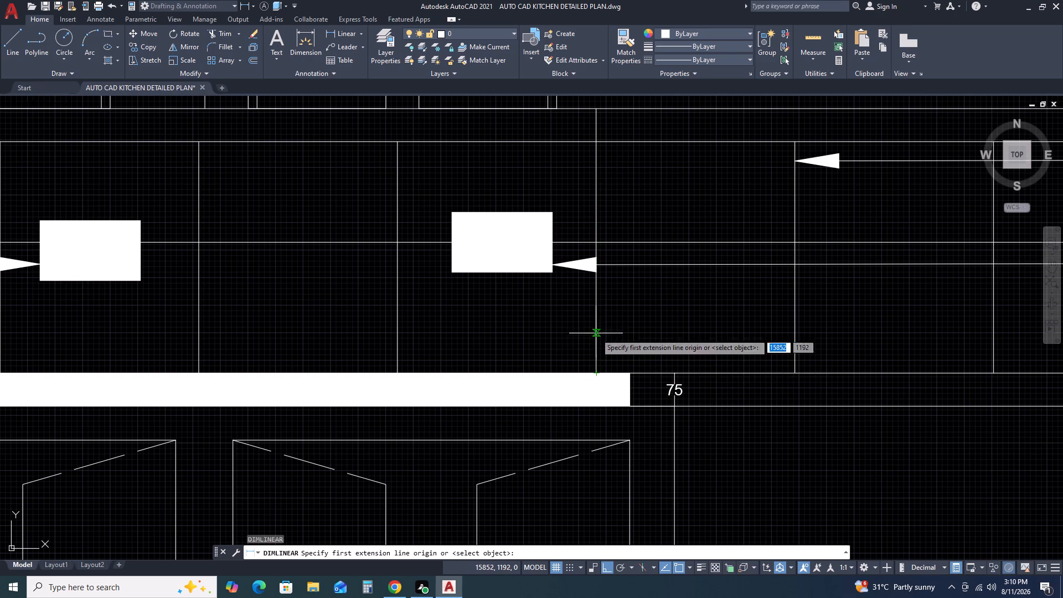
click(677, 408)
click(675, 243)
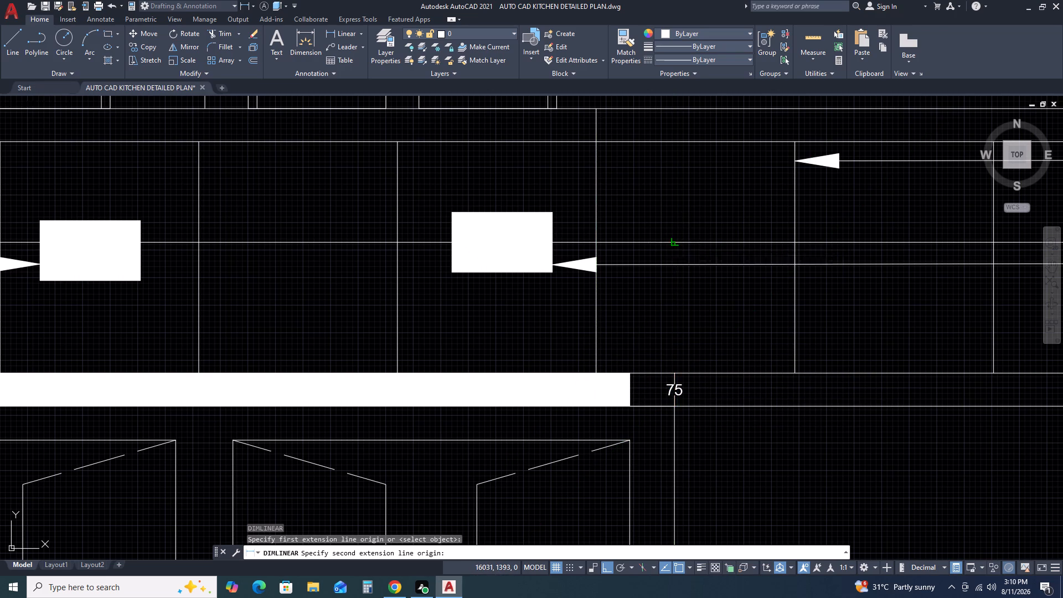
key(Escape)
Delete the vertical thickness dimension beside the countertop's right end.
click(690, 388)
click(672, 393)
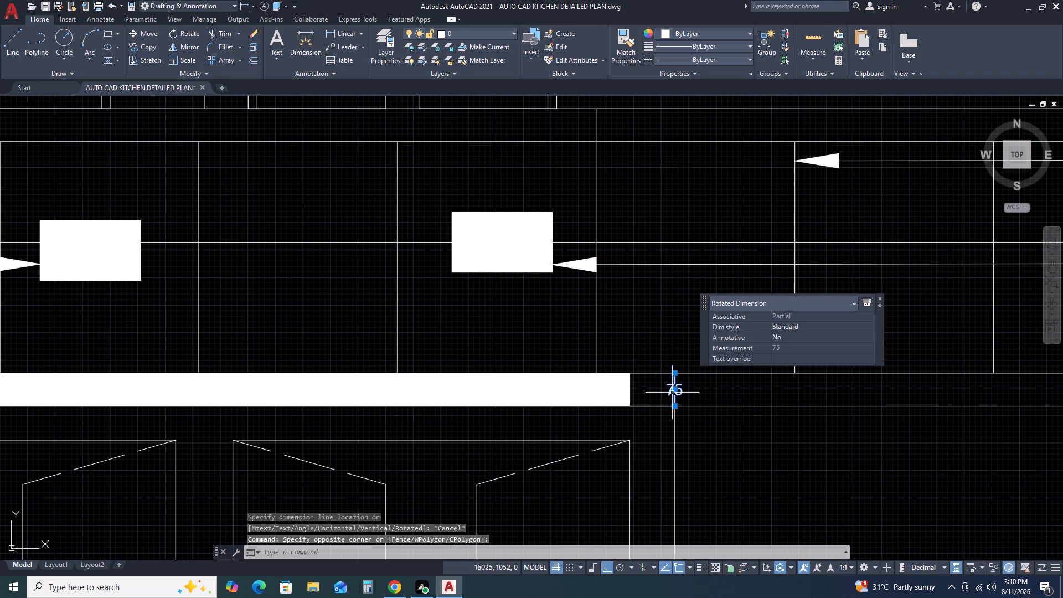
key(Delete)
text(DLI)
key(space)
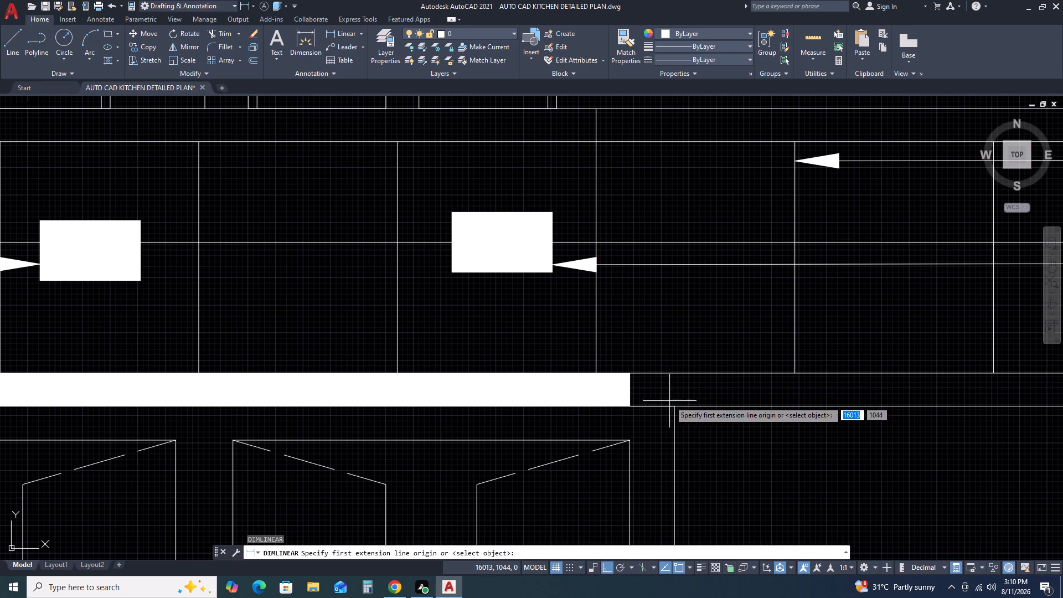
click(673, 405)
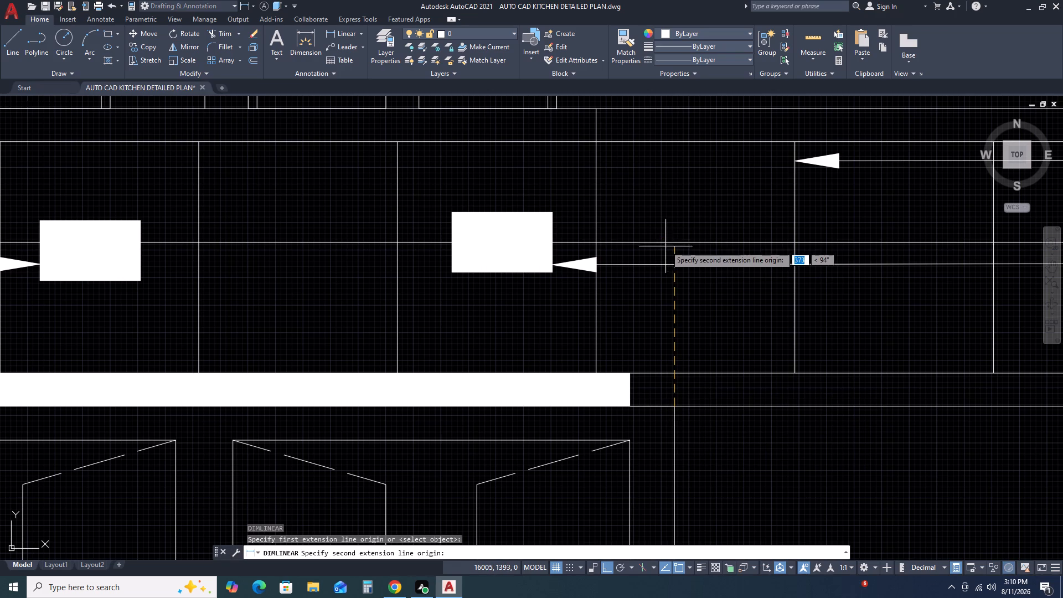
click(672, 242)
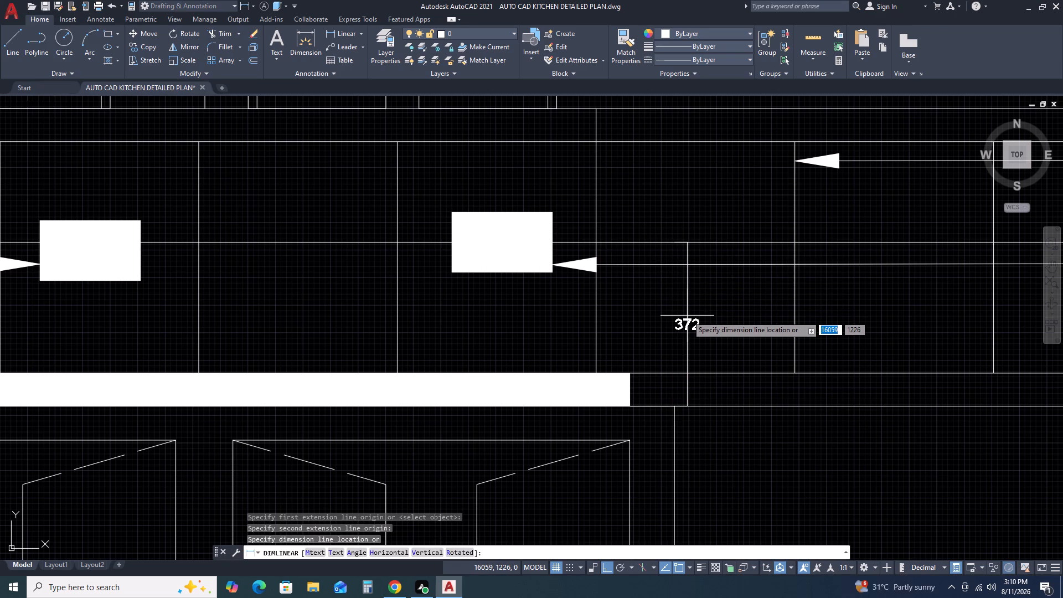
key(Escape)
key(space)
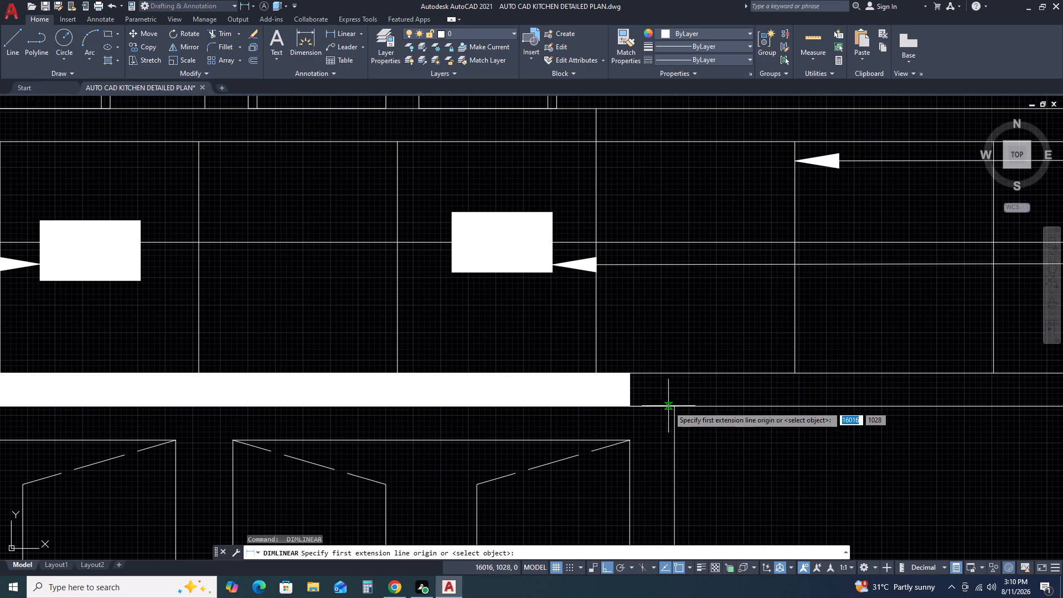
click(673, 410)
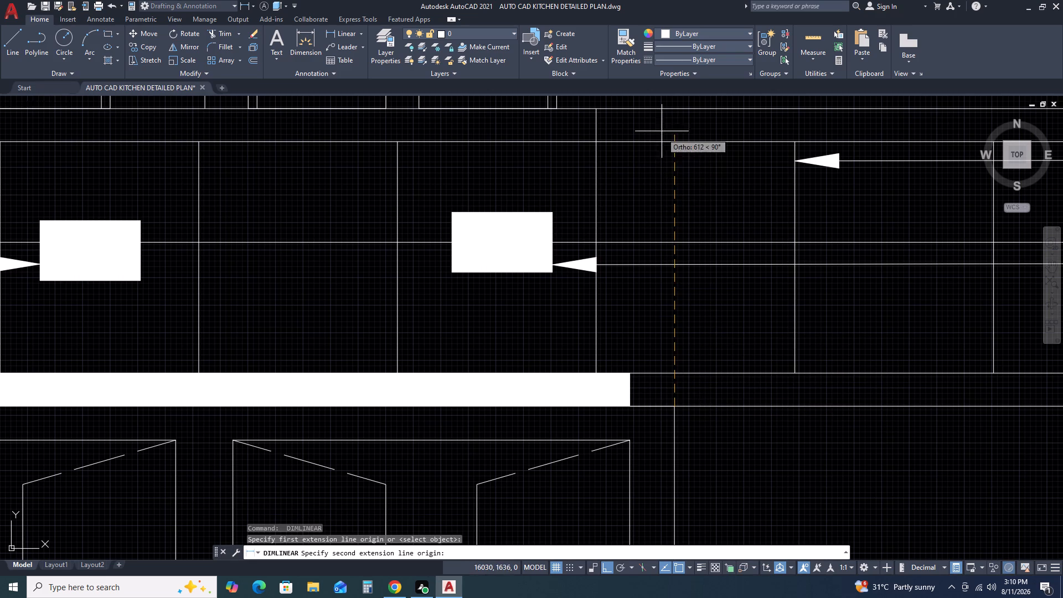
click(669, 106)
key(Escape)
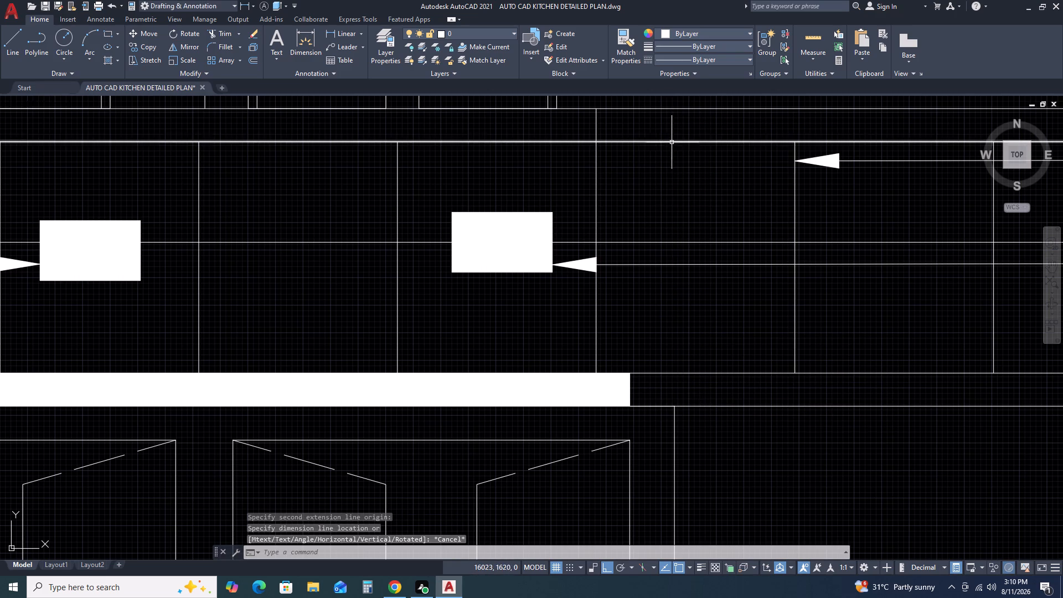
Add a vertical linear dimension from the countertop's underside up to the tile area's top line, aligned with the base cabinet height dimension.
key(space)
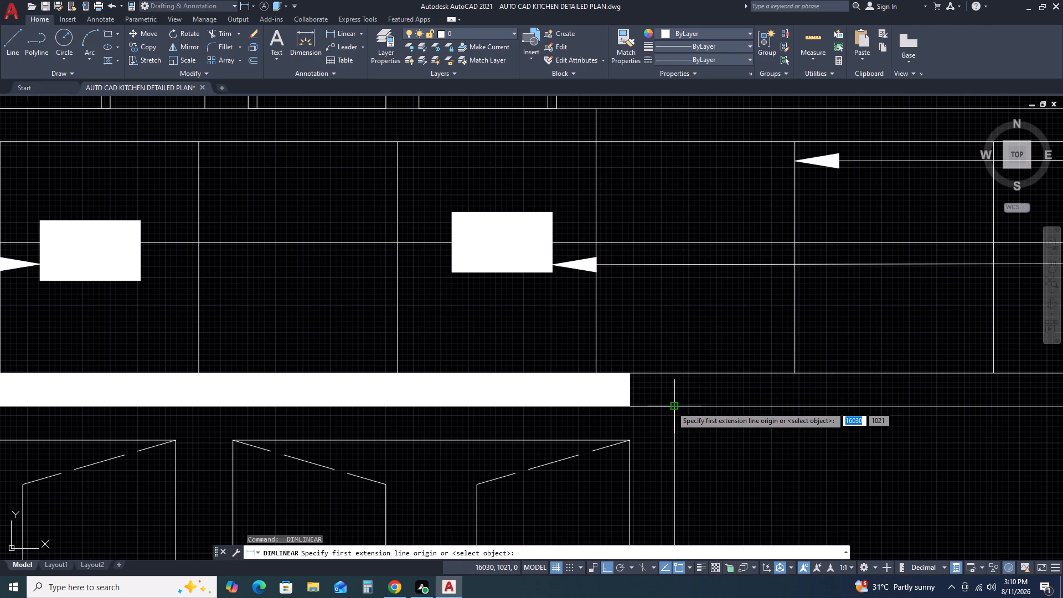
click(672, 406)
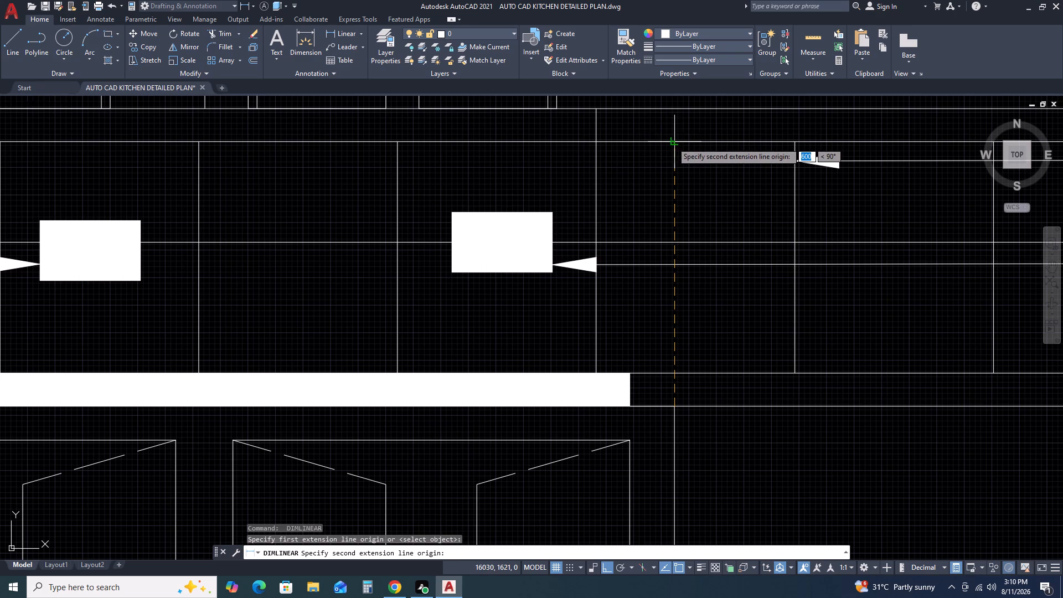
click(672, 142)
click(675, 173)
Add a vertical linear dimension for the narrow band between the tile area's top line and the upper cabinets' base line, continuing the chain.
middle_drag(694, 255, 694, 286)
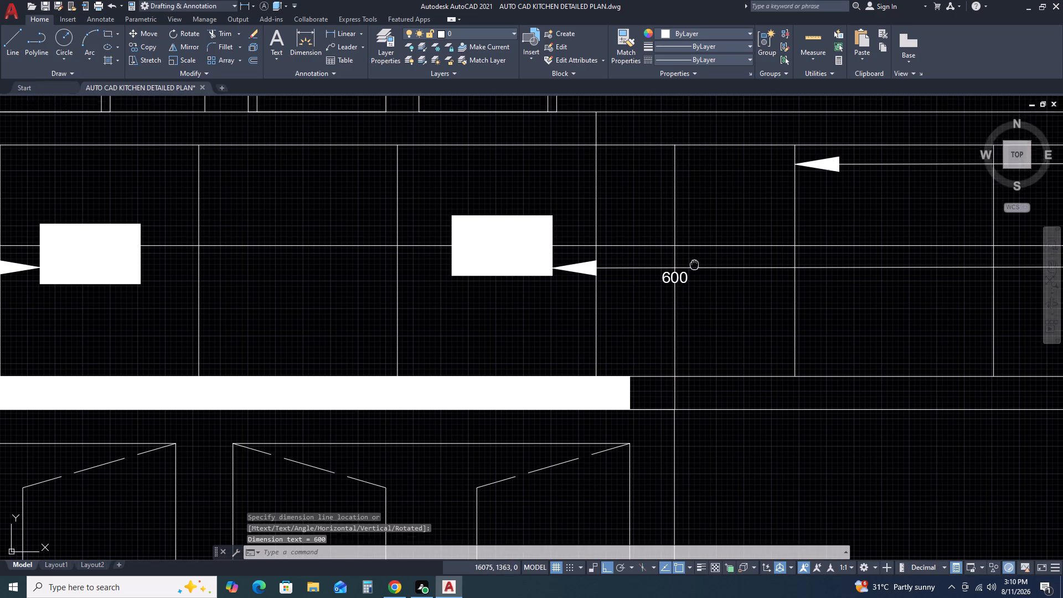
middle_drag(694, 286, 688, 342)
key(Escape)
key(space)
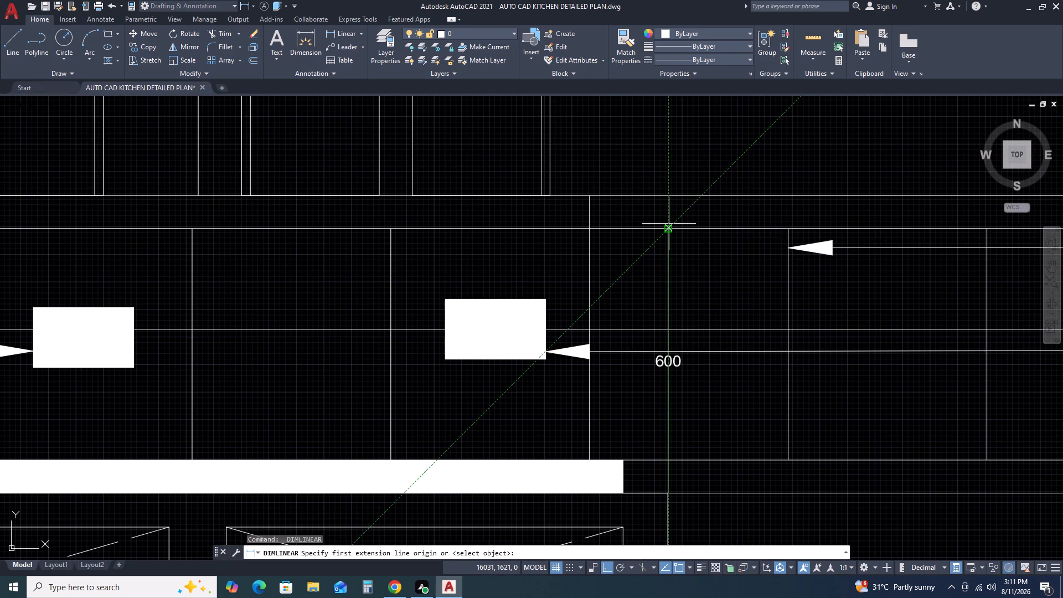
click(668, 230)
click(669, 197)
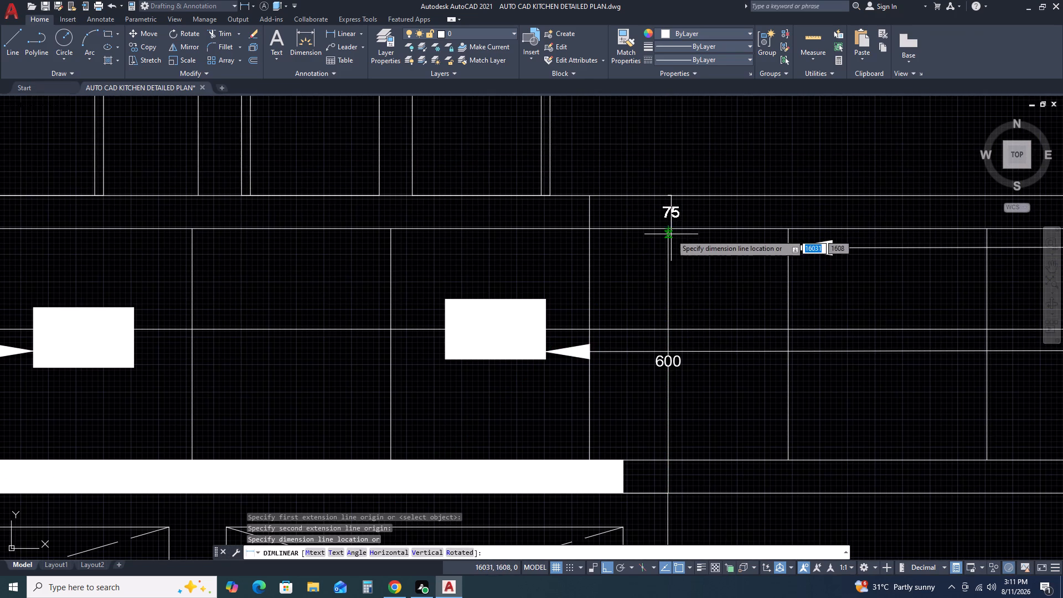
click(666, 228)
Add a vertical linear dimension from the upper cabinets' top right corner down to their base line, aligned with the dimensions below.
scroll(687, 251, down, 3)
middle_drag(685, 271, 684, 276)
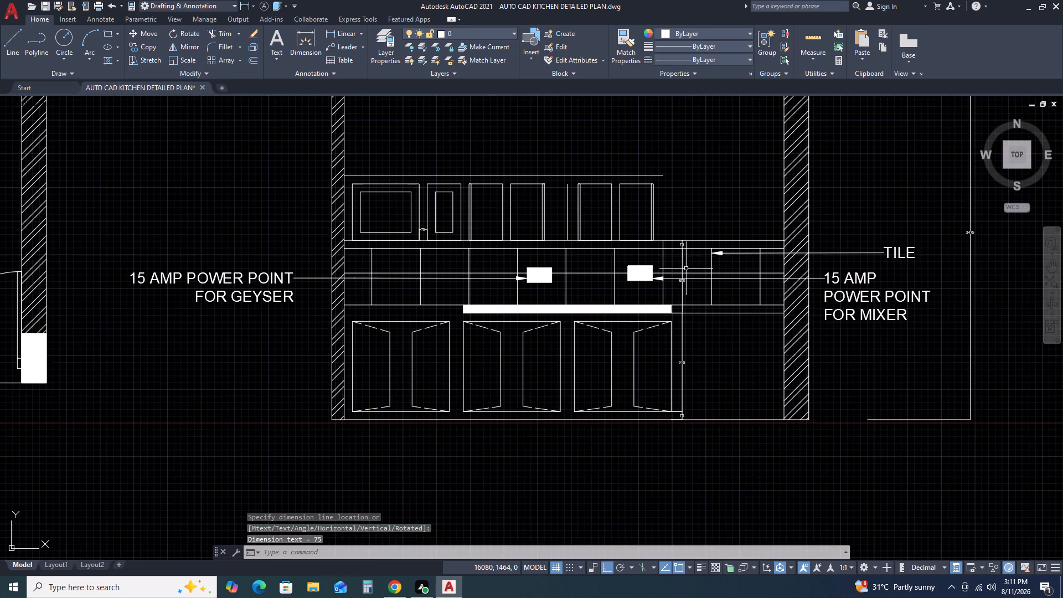
middle_drag(684, 276, 669, 316)
middle_click(669, 316)
key(space)
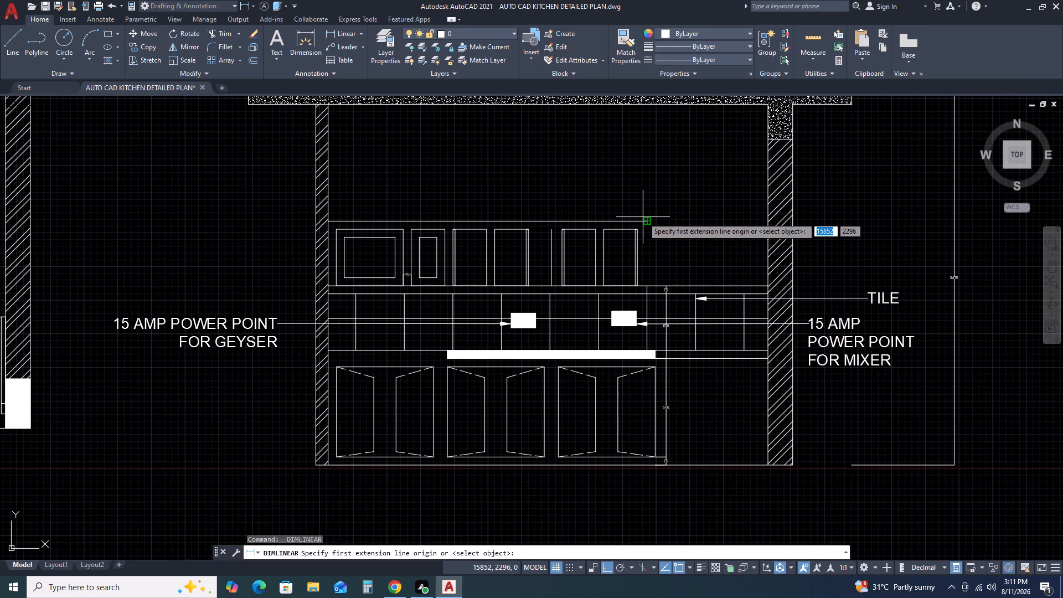
click(646, 219)
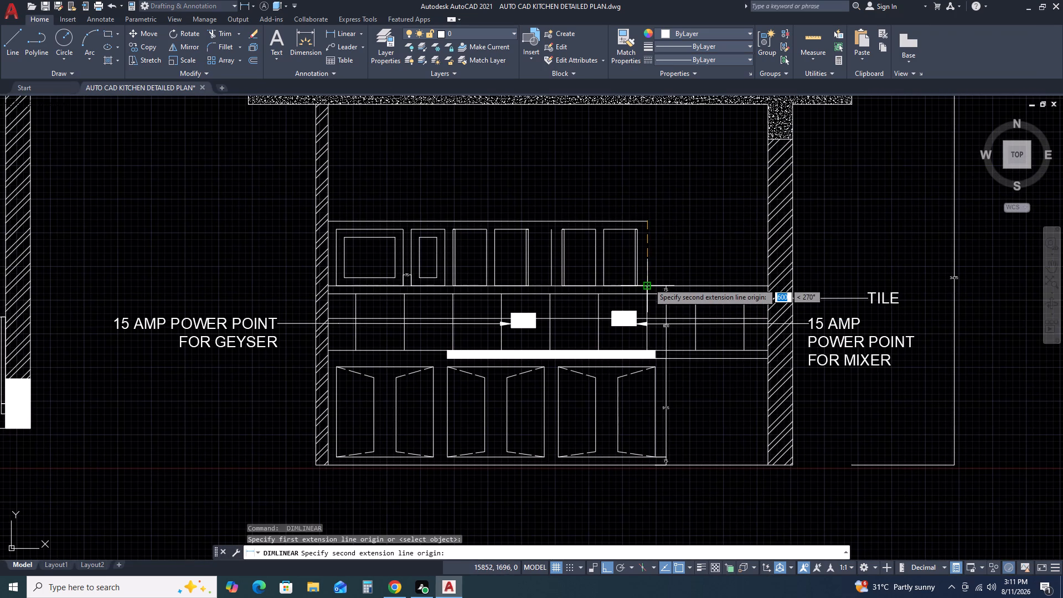
click(648, 283)
scroll(657, 283, up, 4)
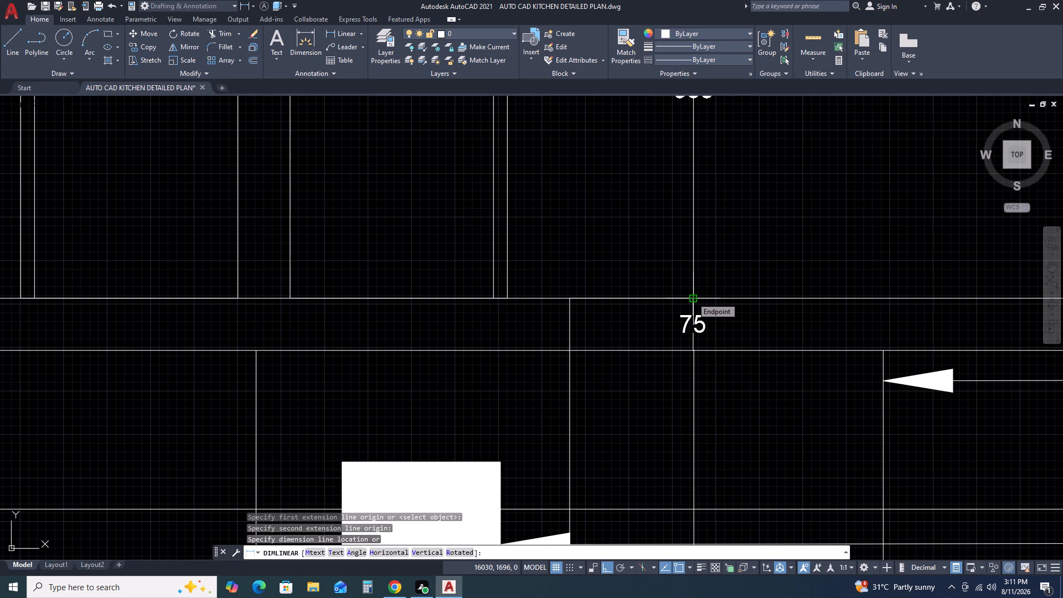
click(692, 297)
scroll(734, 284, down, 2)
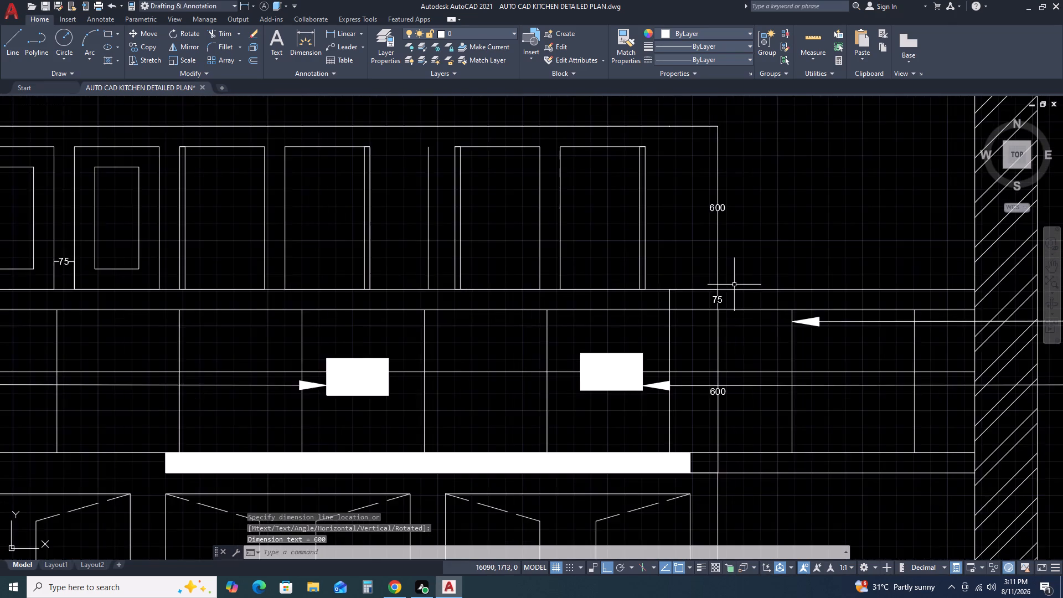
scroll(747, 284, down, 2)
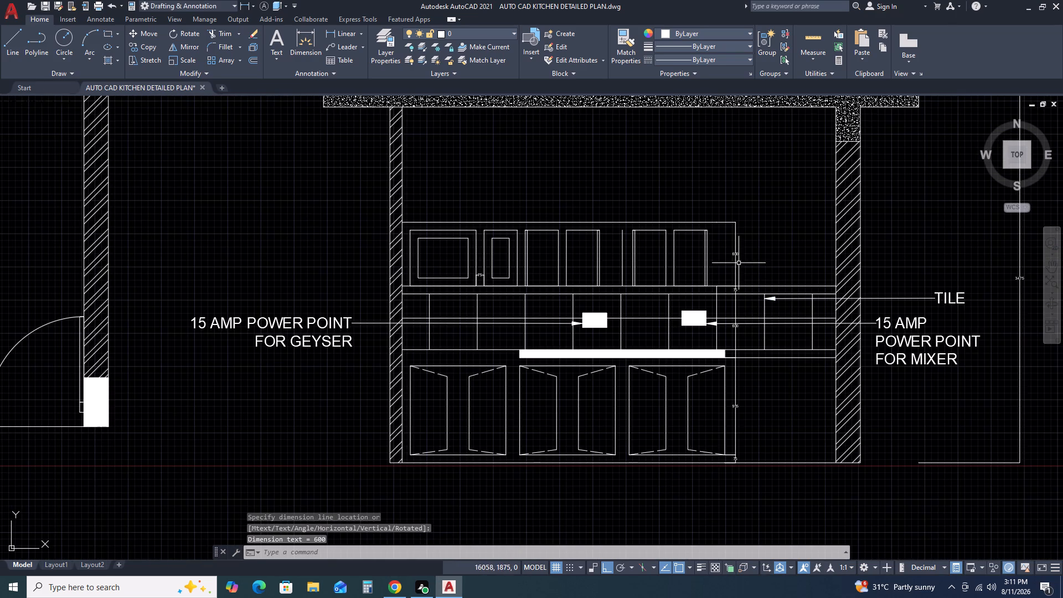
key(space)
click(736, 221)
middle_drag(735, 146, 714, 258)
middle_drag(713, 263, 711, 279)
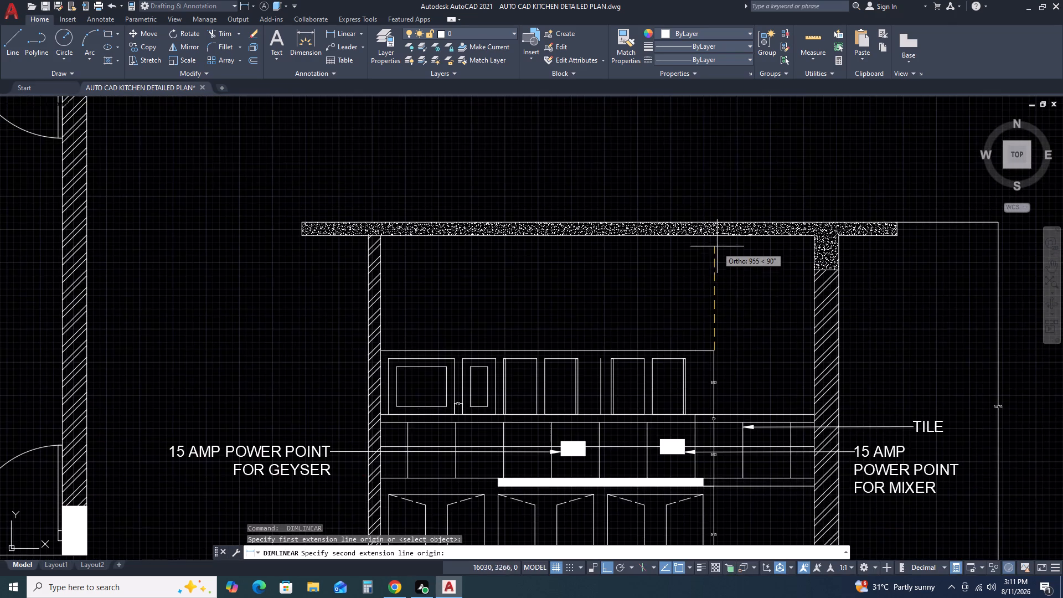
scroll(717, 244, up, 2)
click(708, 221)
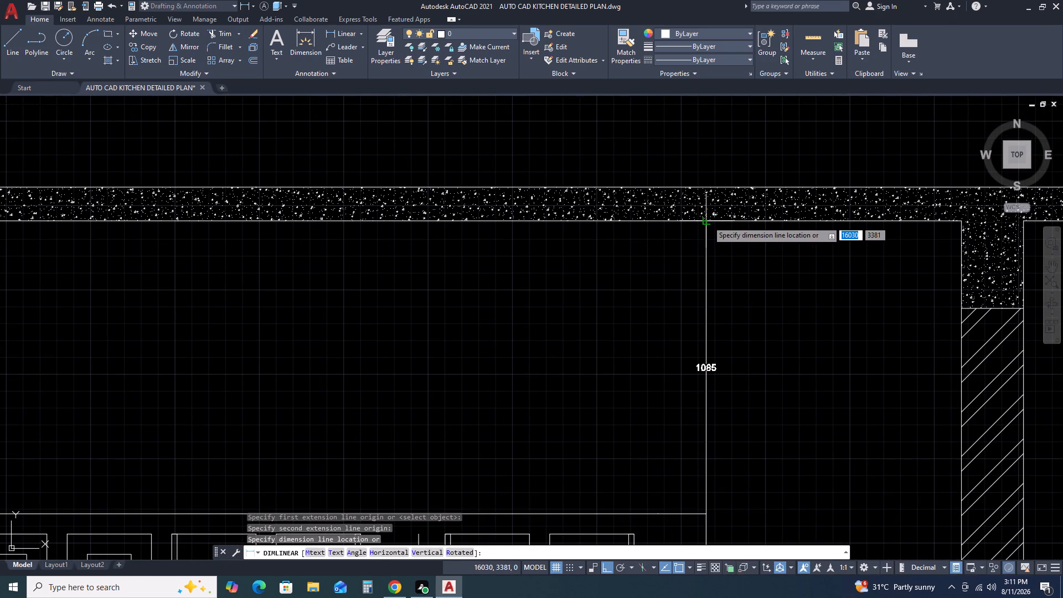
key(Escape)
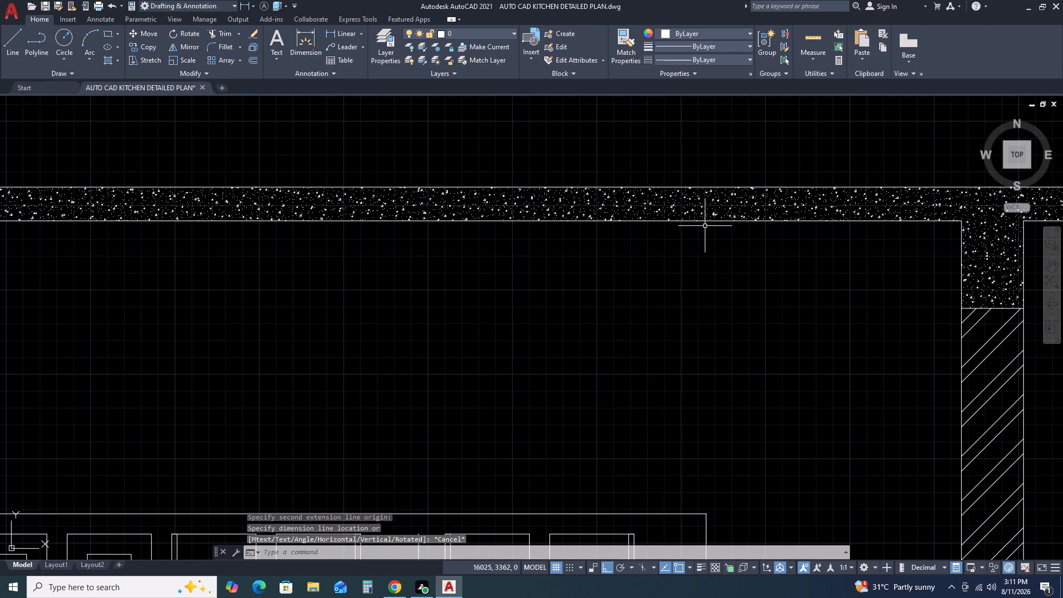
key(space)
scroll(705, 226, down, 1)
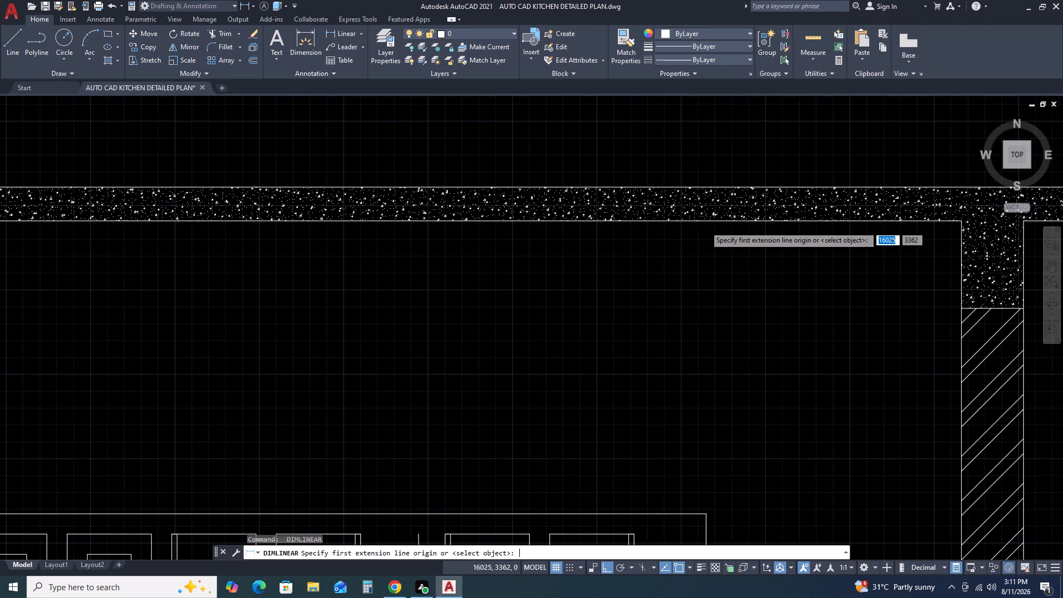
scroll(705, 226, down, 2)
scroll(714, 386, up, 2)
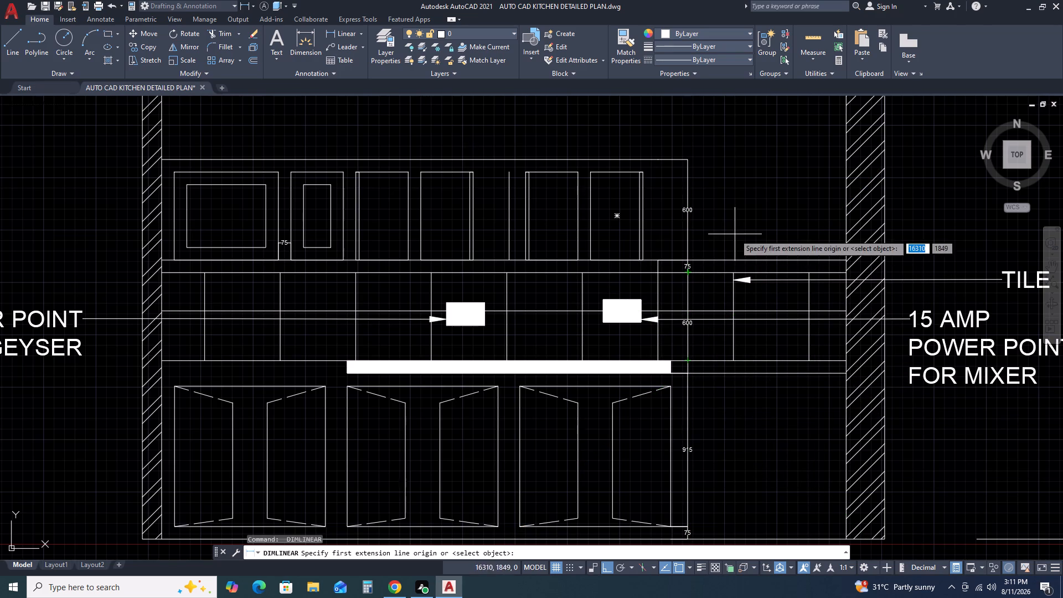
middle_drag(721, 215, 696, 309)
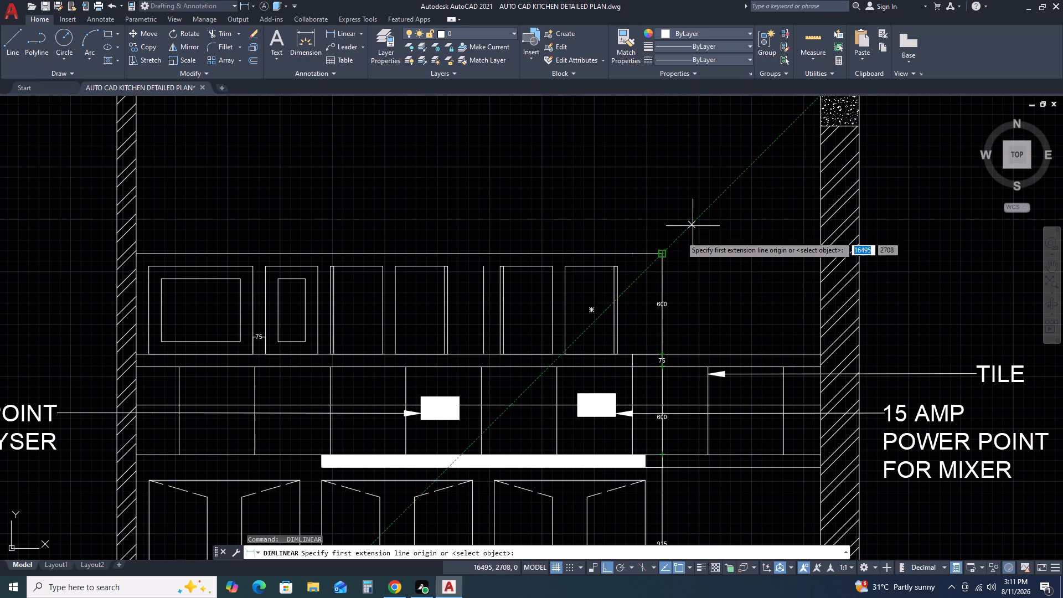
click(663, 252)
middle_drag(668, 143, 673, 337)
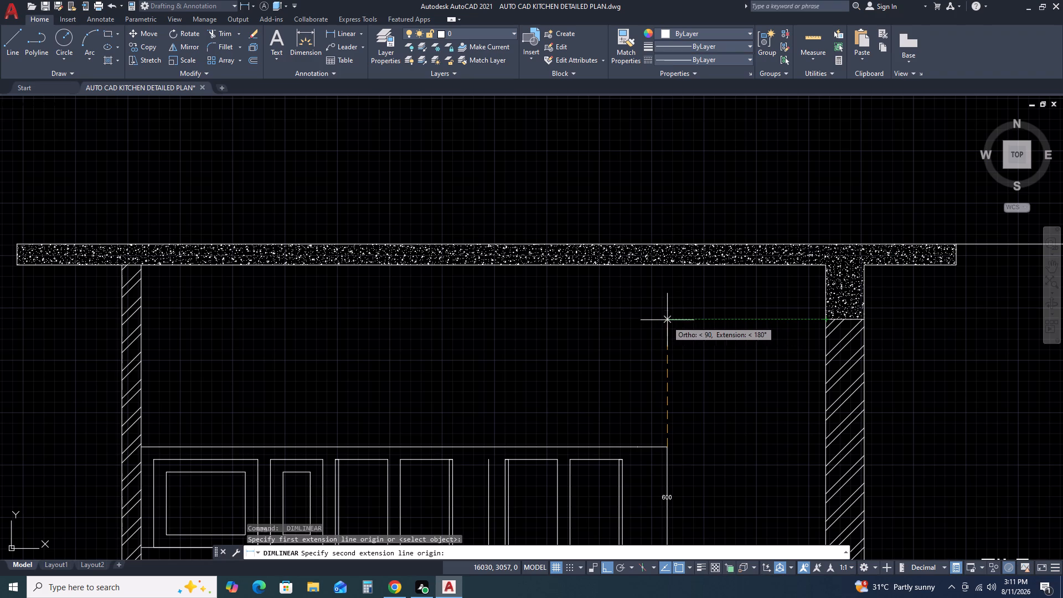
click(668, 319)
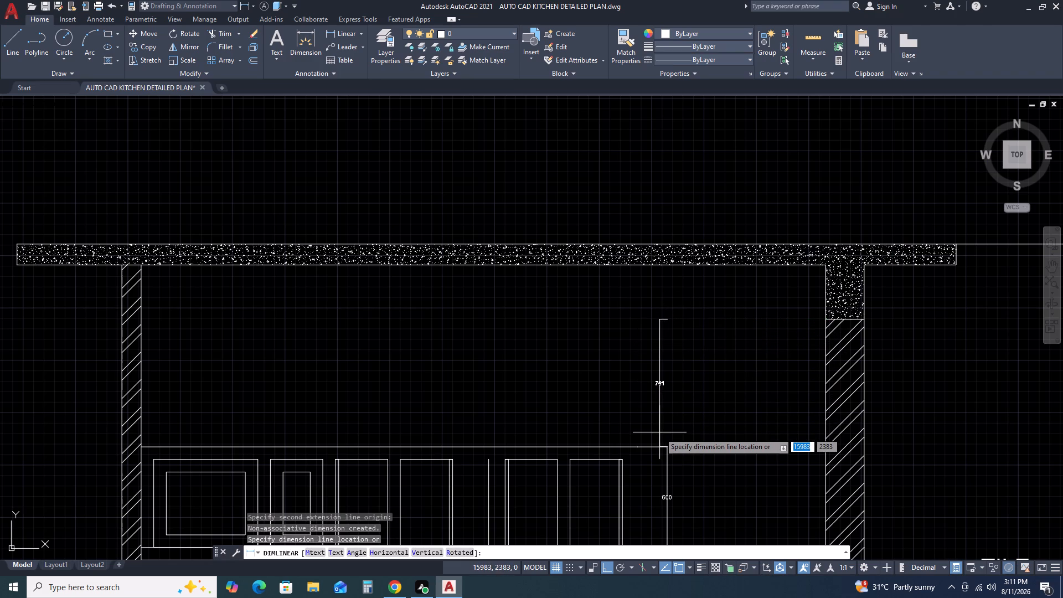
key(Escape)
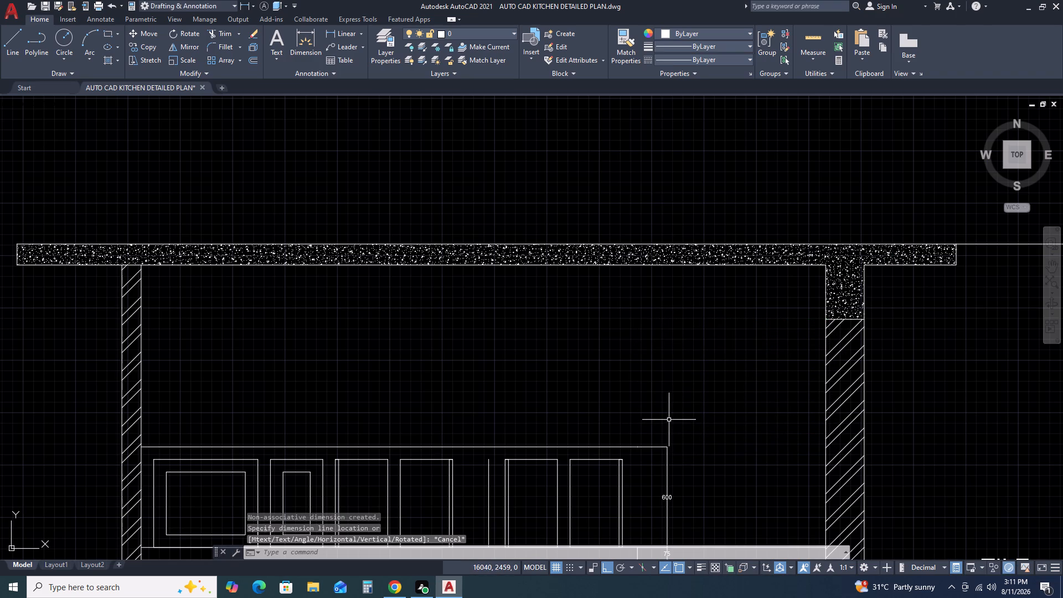
Add a 760 vertical linear dimension upward from the upper cabinets' top right corner, with its dimension line offset slightly toward the cabinets.
key(space)
click(665, 446)
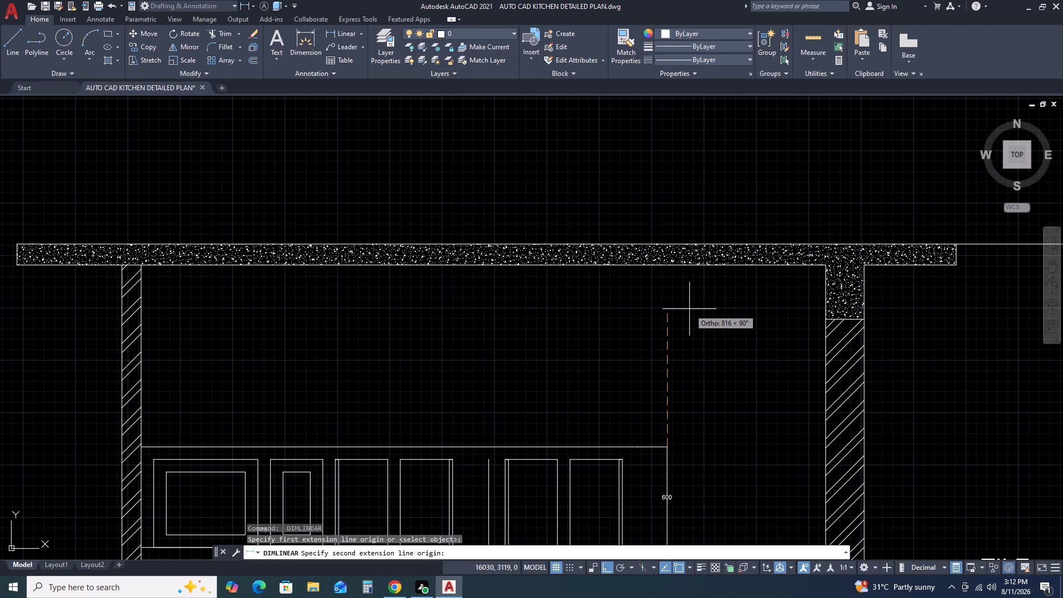
text(76)
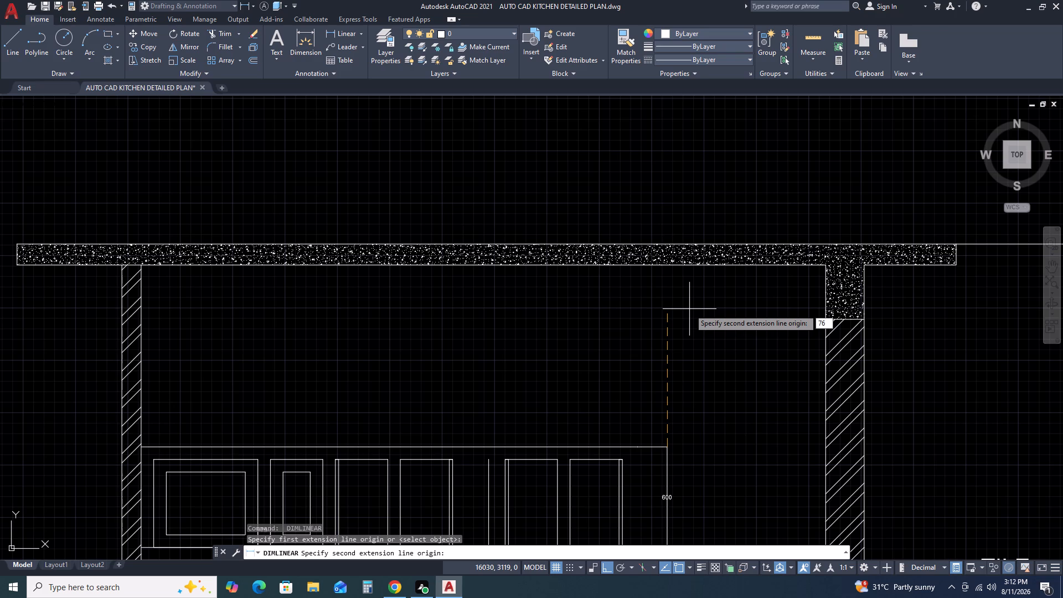
text(0)
key(space)
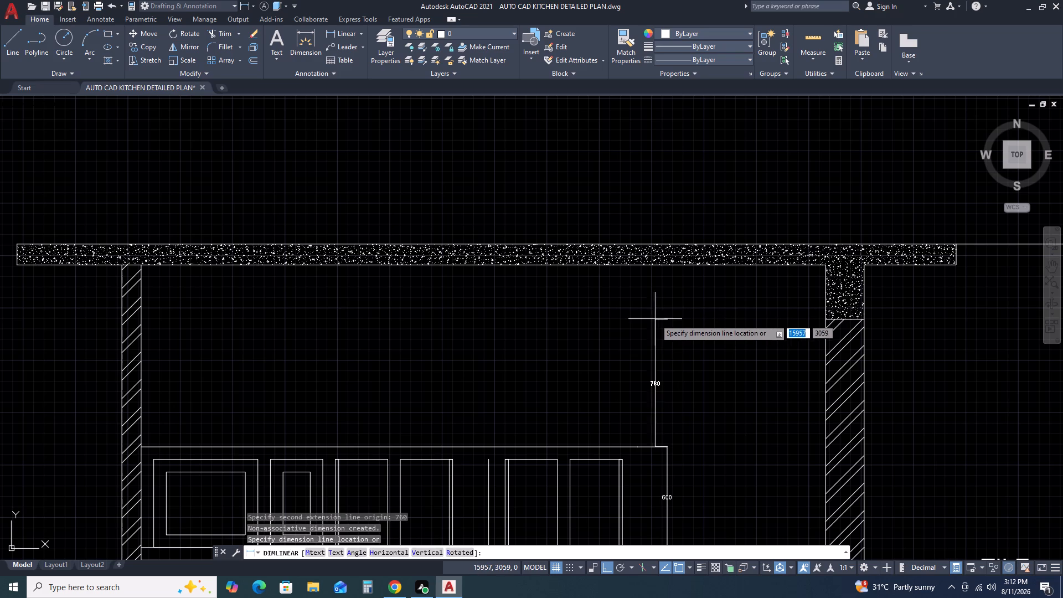
click(656, 334)
Add a 325 vertical linear dimension upward from the top of the 760 dimension to the ceiling slab's underside, aligned with it.
key(space)
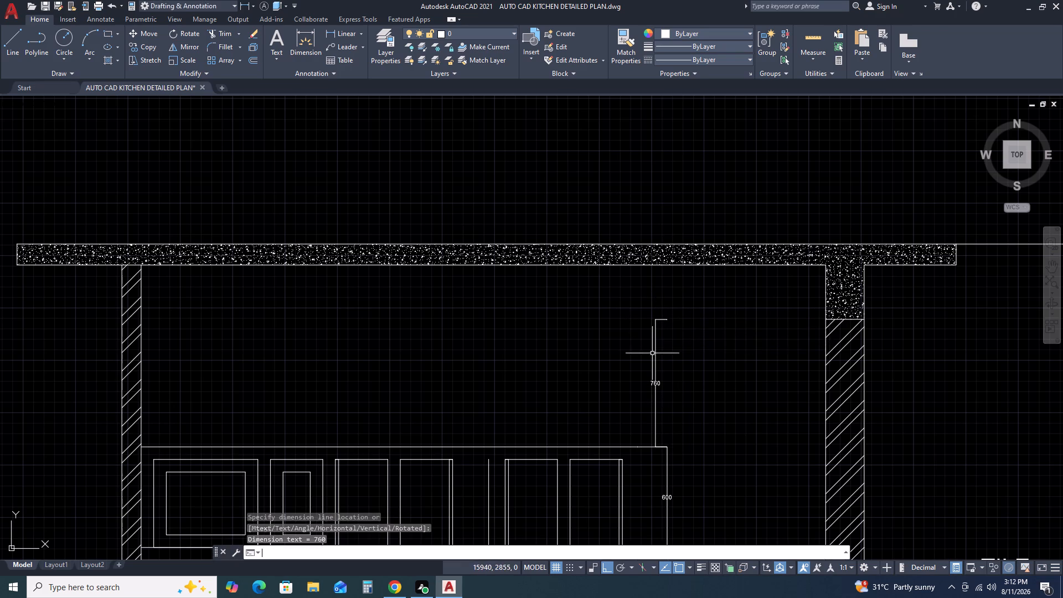
click(669, 319)
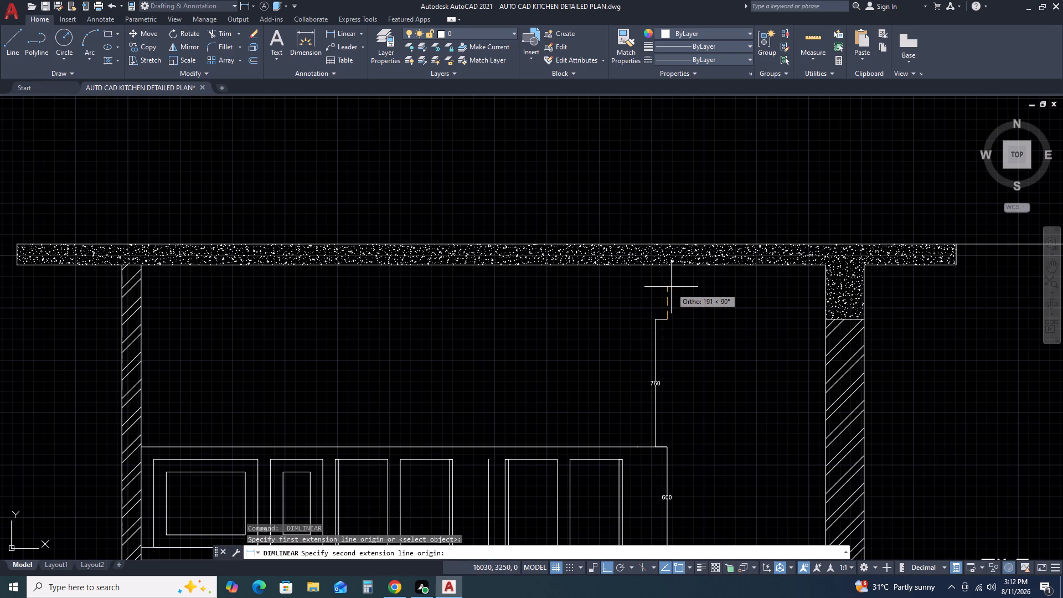
text(325)
key(space)
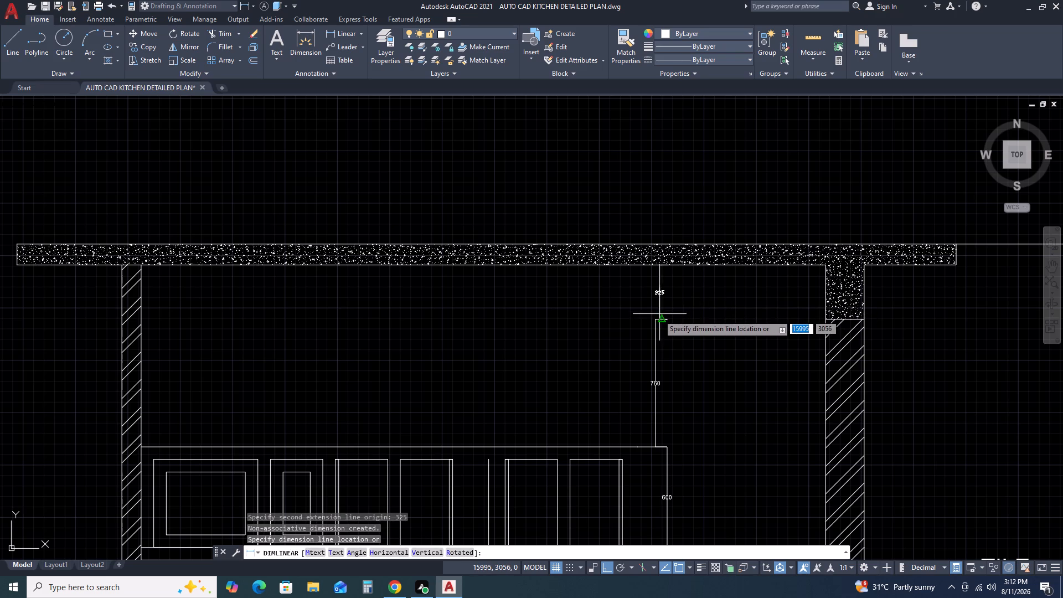
click(656, 321)
Add a vertical linear dimension for the ceiling slab's thickness, aligned above the 325 dimension to continue the chain.
scroll(656, 276, up, 3)
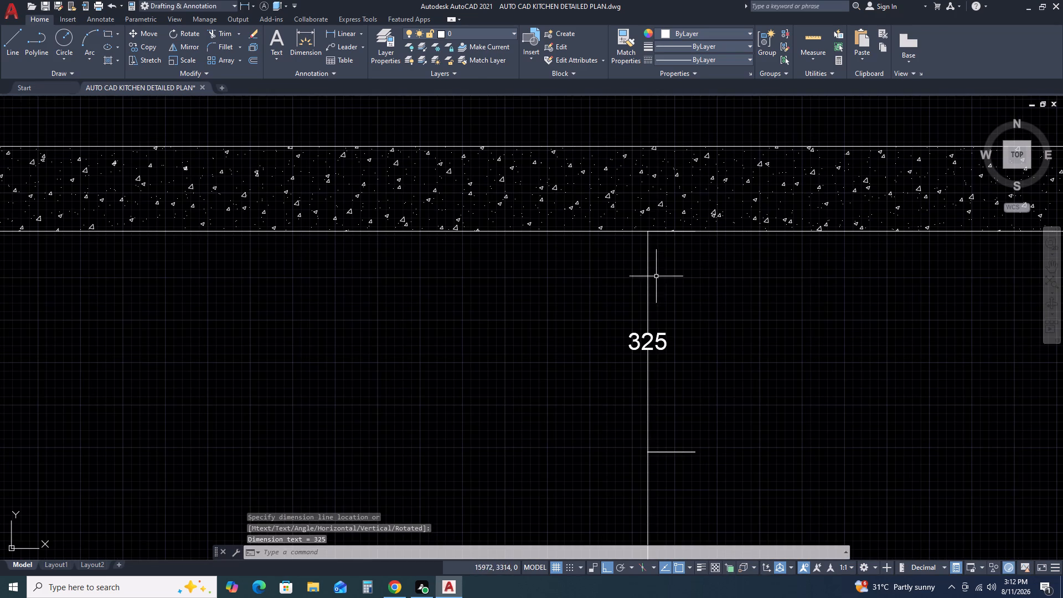
key(space)
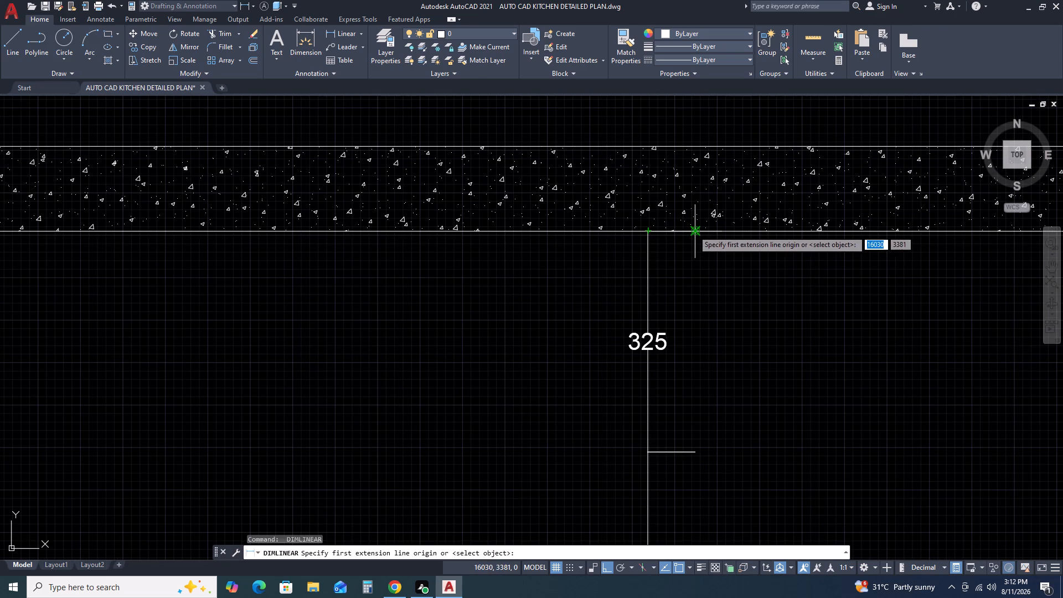
click(693, 230)
click(699, 143)
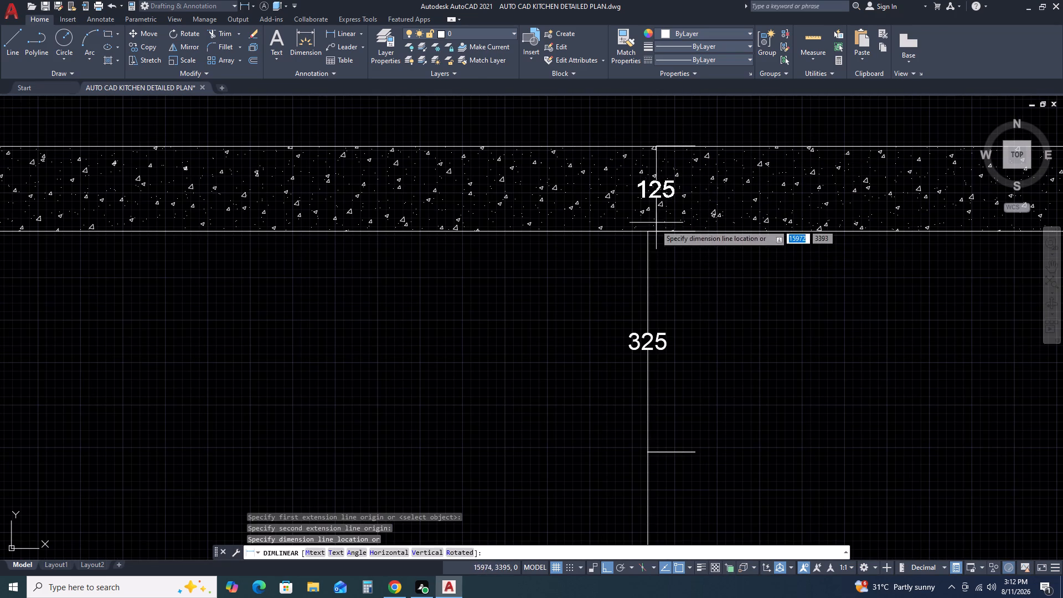
click(651, 229)
scroll(690, 248, down, 2)
scroll(730, 291, down, 2)
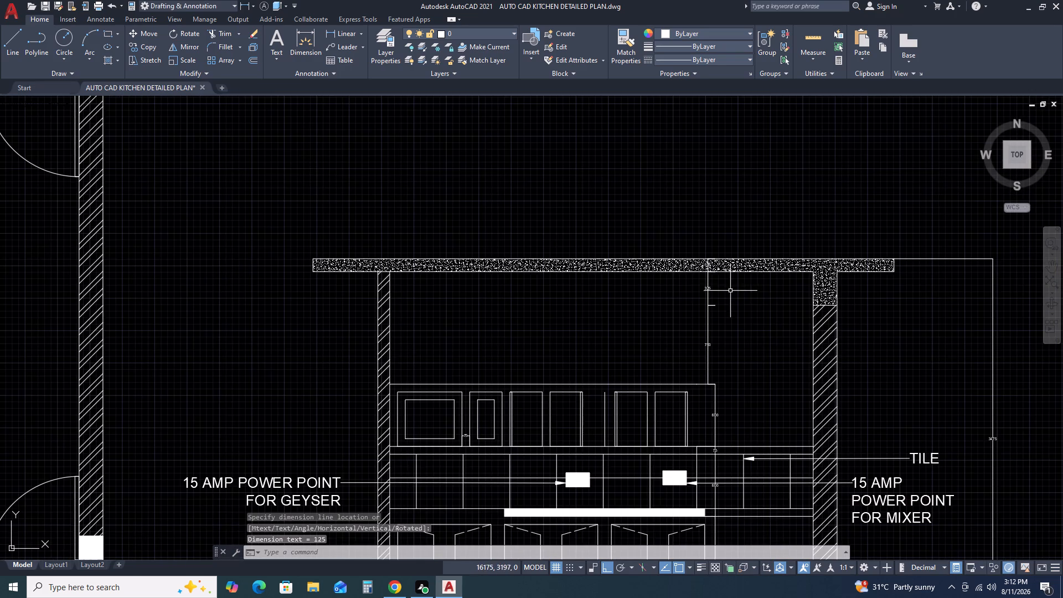
Stretch the overall height dimension's upper end from the slab's top corner down to the slab's underside corner.
middle_drag(782, 333, 699, 264)
scroll(961, 434, up, 2)
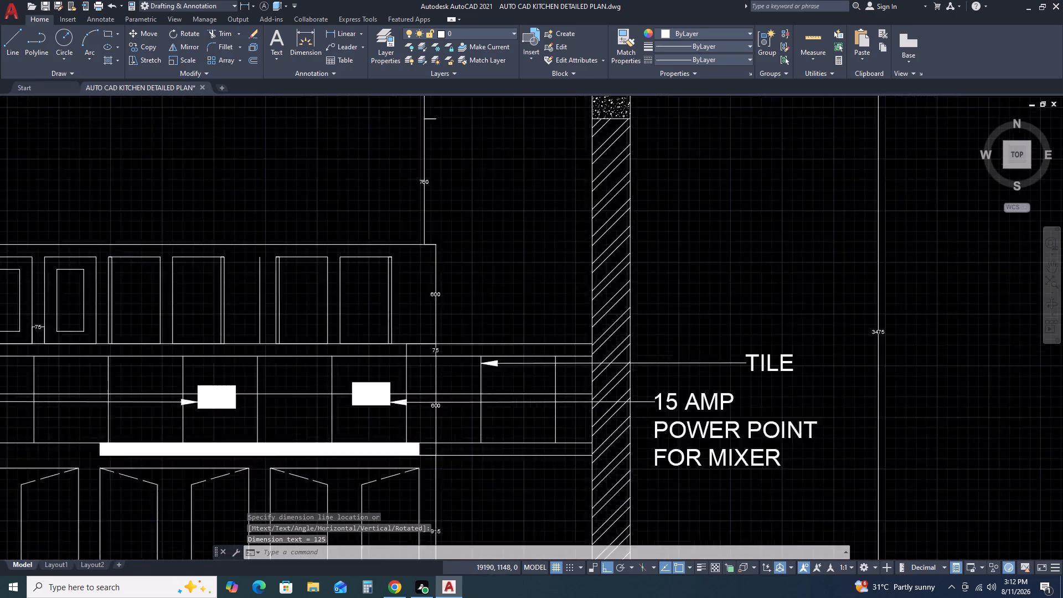
scroll(891, 401, down, 3)
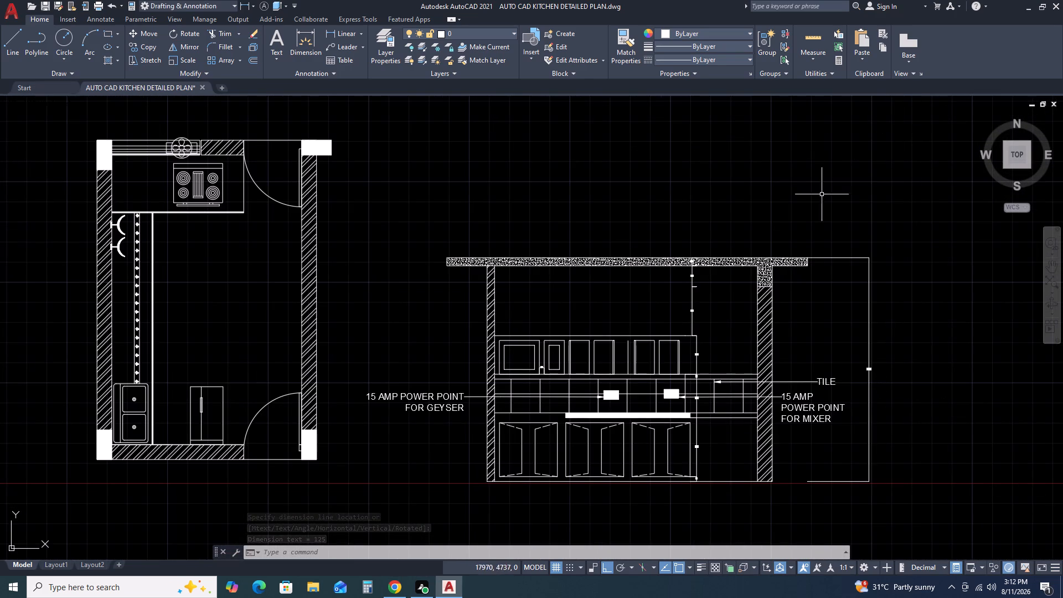
scroll(835, 252, up, 3)
click(833, 279)
click(799, 242)
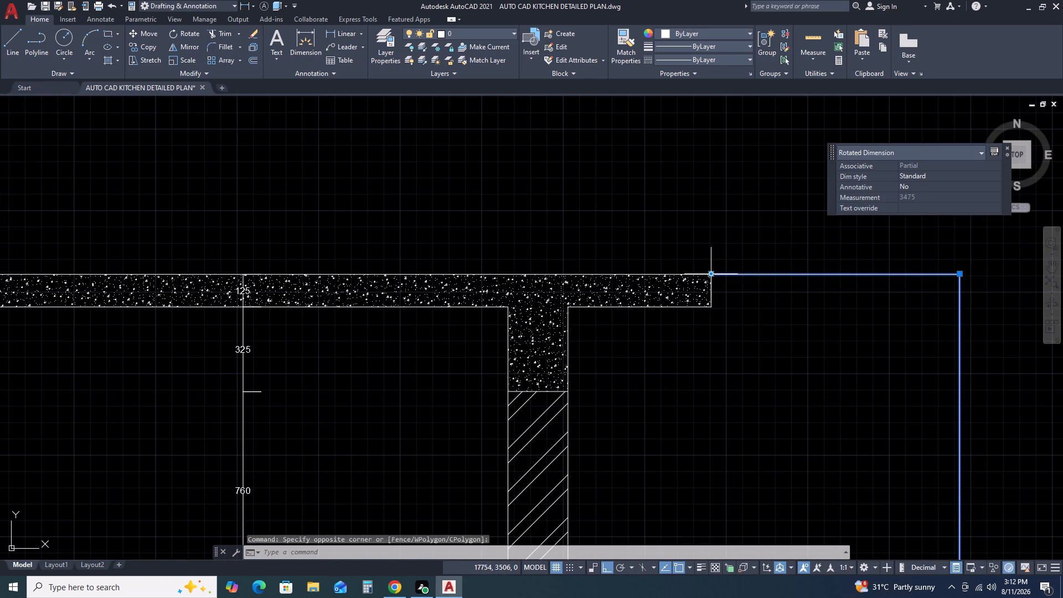
double_click(713, 271)
click(710, 274)
key(Escape)
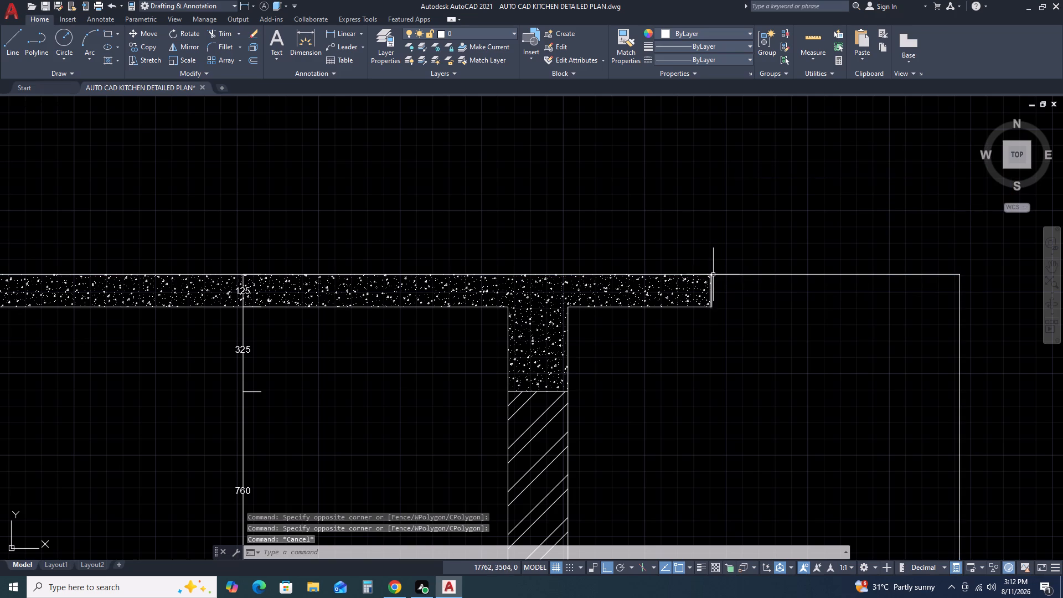
click(714, 271)
click(715, 276)
click(748, 288)
click(742, 271)
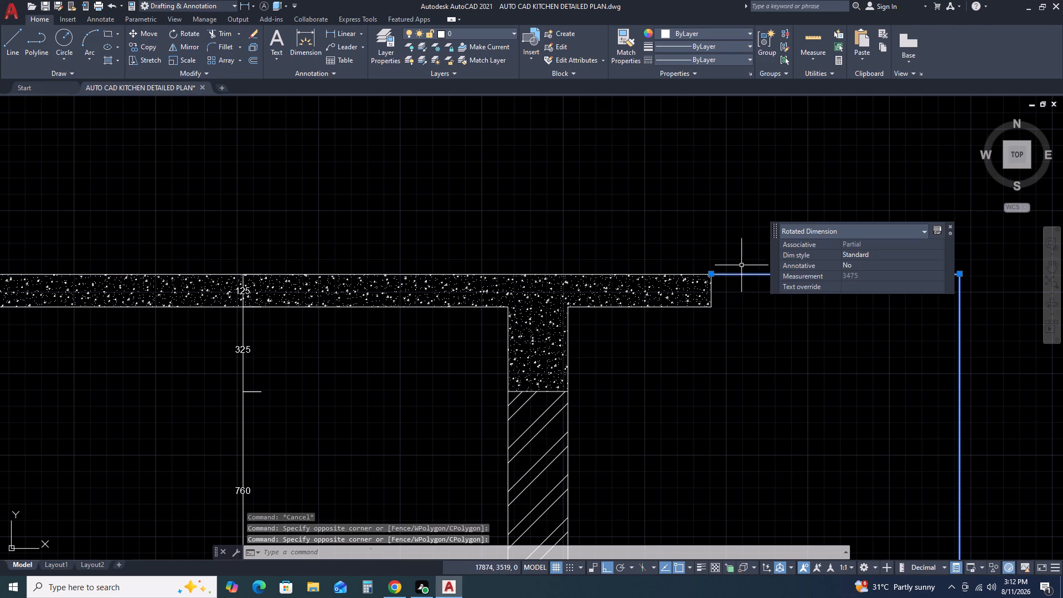
click(710, 275)
click(710, 304)
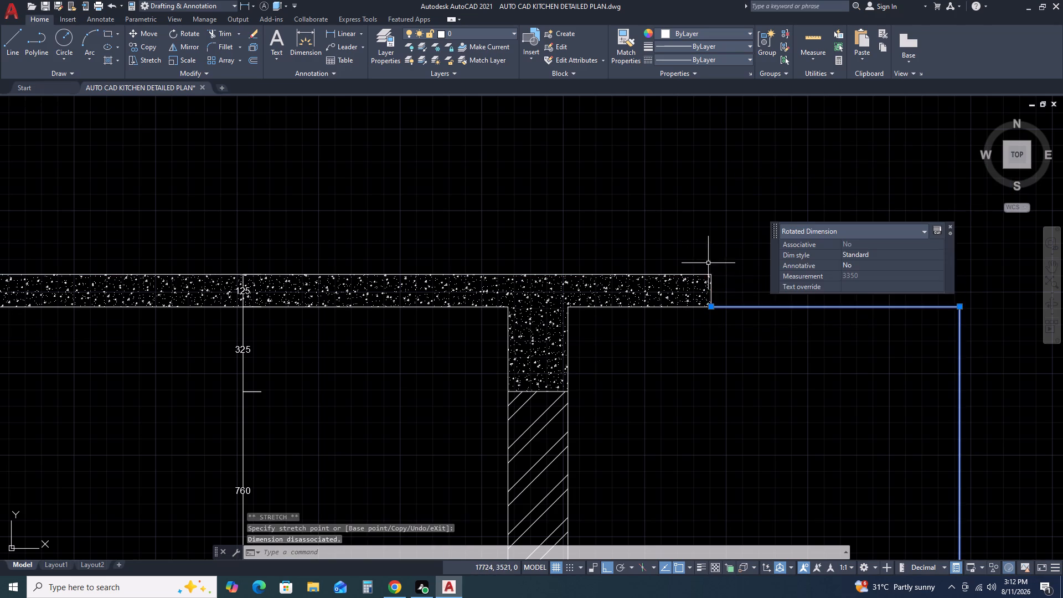
scroll(714, 246, down, 4)
key(Escape)
Examine the elevation's dimension chain and the narrow band between the tile area and the upper cabinets.
scroll(749, 333, up, 3)
scroll(751, 329, down, 3)
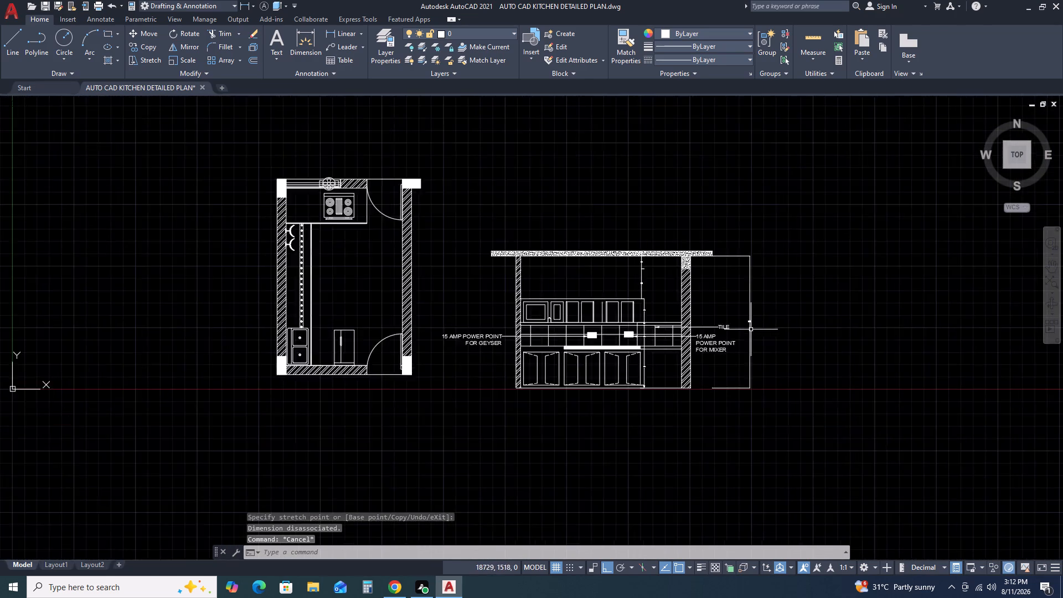
scroll(751, 329, down, 1)
scroll(741, 310, up, 4)
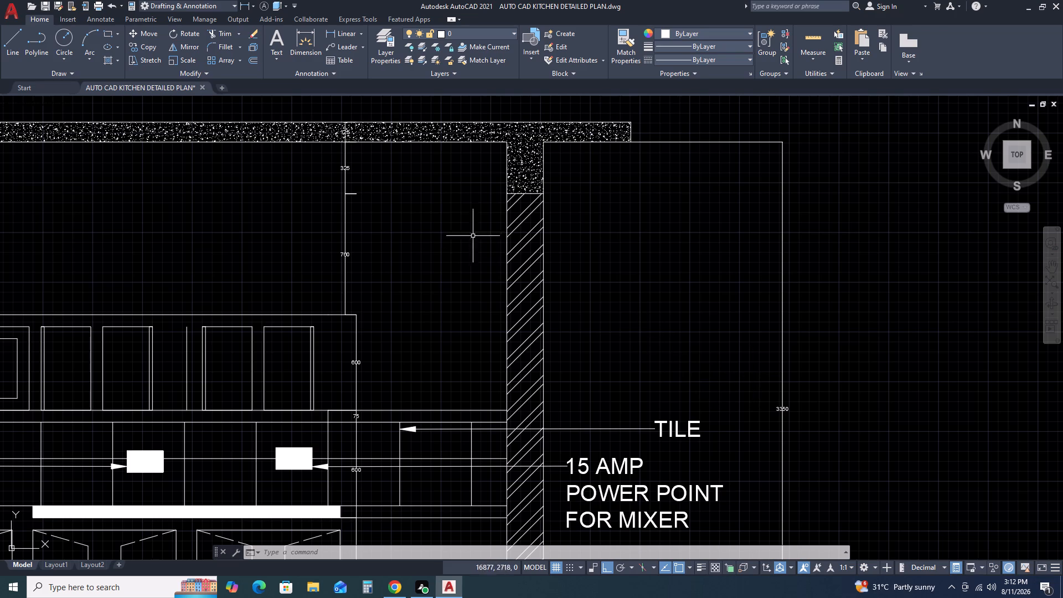
scroll(357, 416, up, 2)
scroll(415, 404, down, 2)
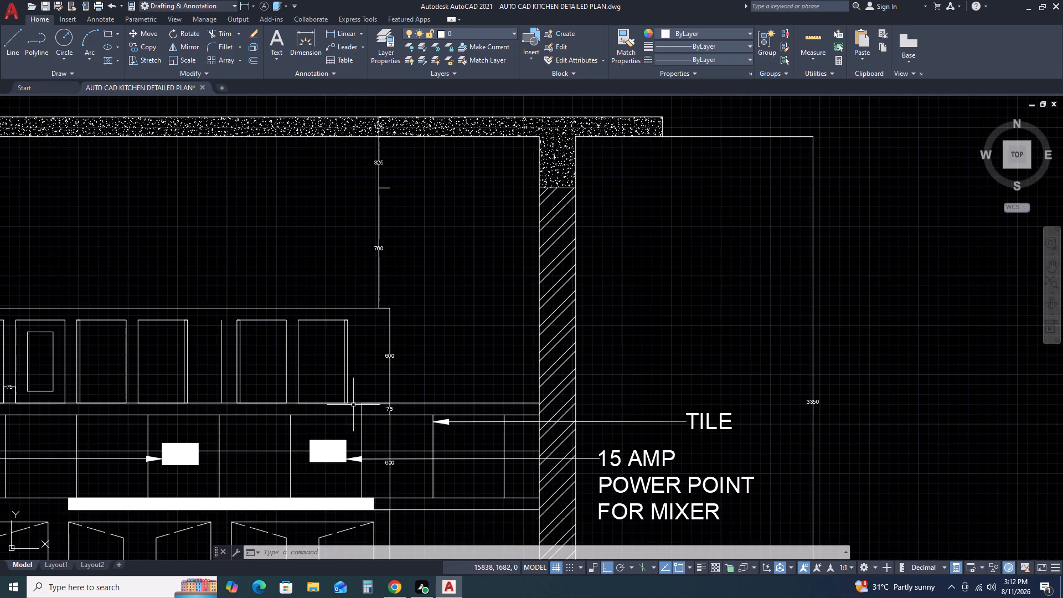
middle_drag(365, 399, 723, 389)
middle_drag(748, 377, 754, 374)
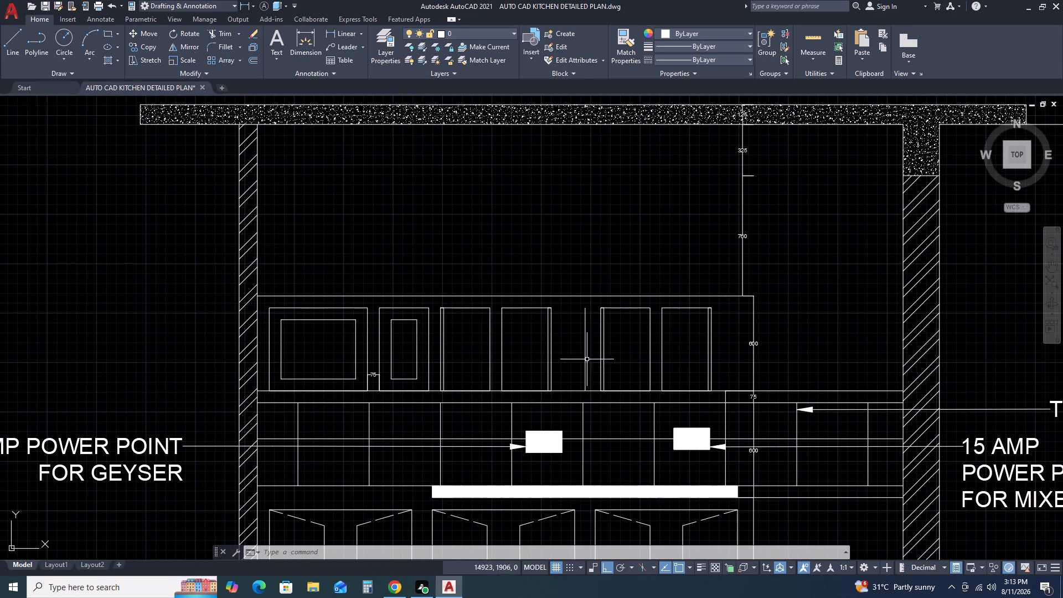
scroll(731, 352, up, 1)
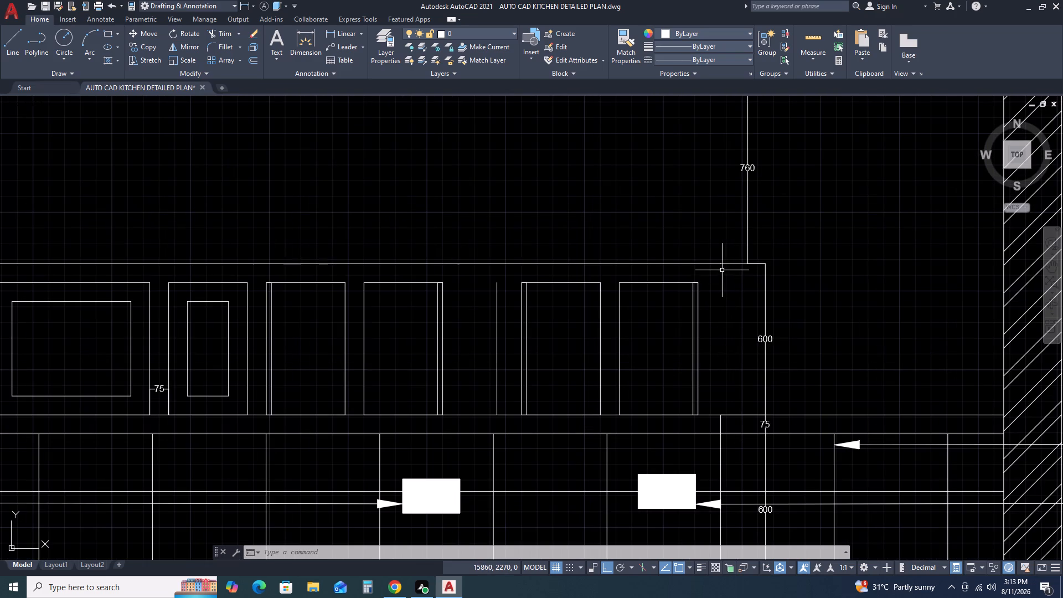
scroll(729, 315, down, 3)
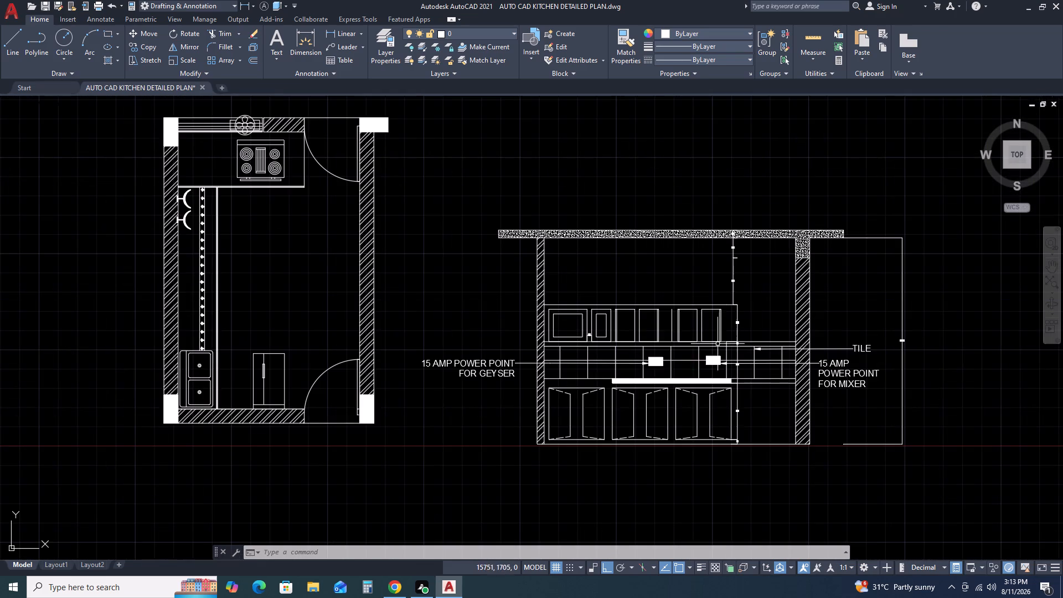
scroll(707, 348, up, 2)
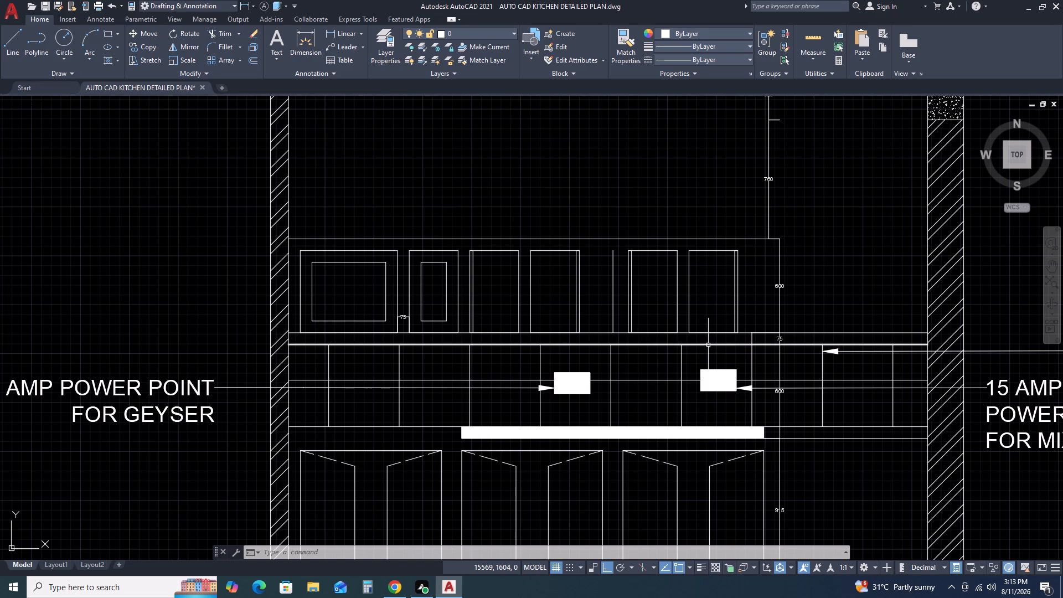
click(708, 345)
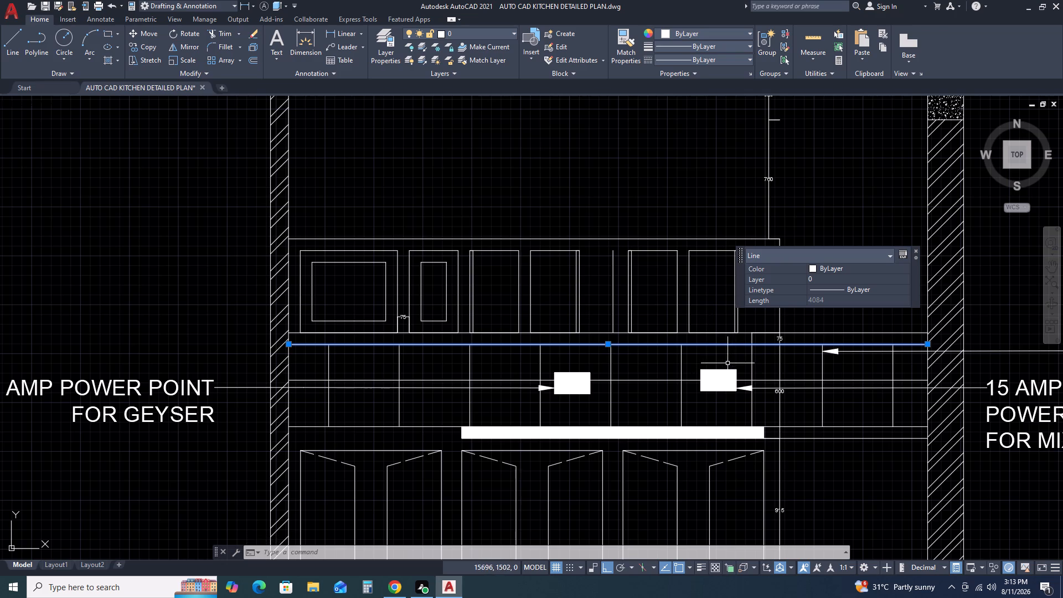
middle_drag(681, 347, 653, 358)
middle_drag(651, 358, 600, 362)
middle_drag(591, 362, 583, 361)
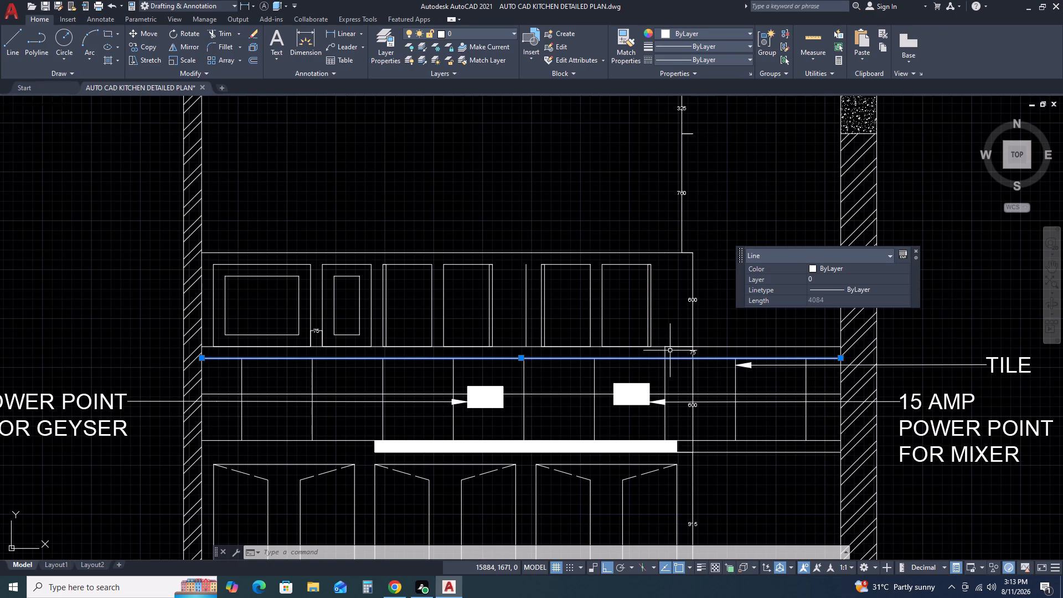
key(Escape)
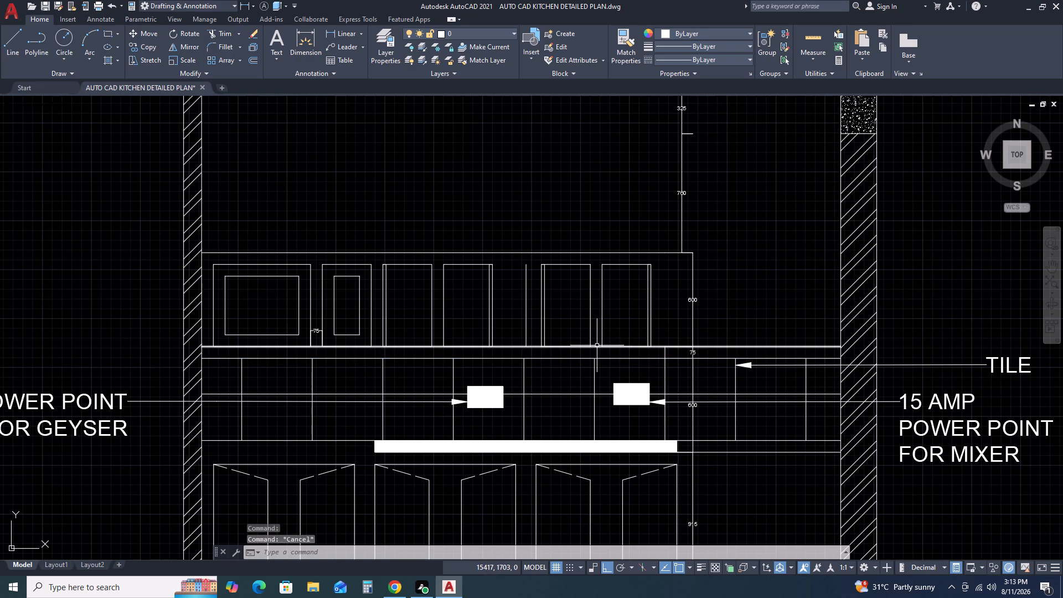
Delete the upper cabinets' base line that runs between the two walls above the tile area.
click(596, 346)
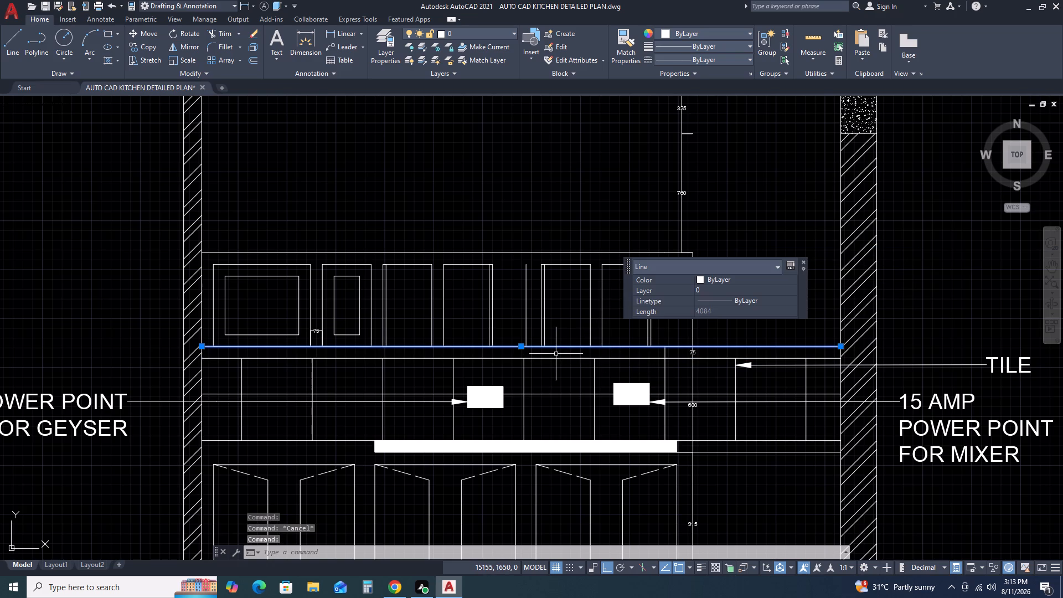
key(Delete)
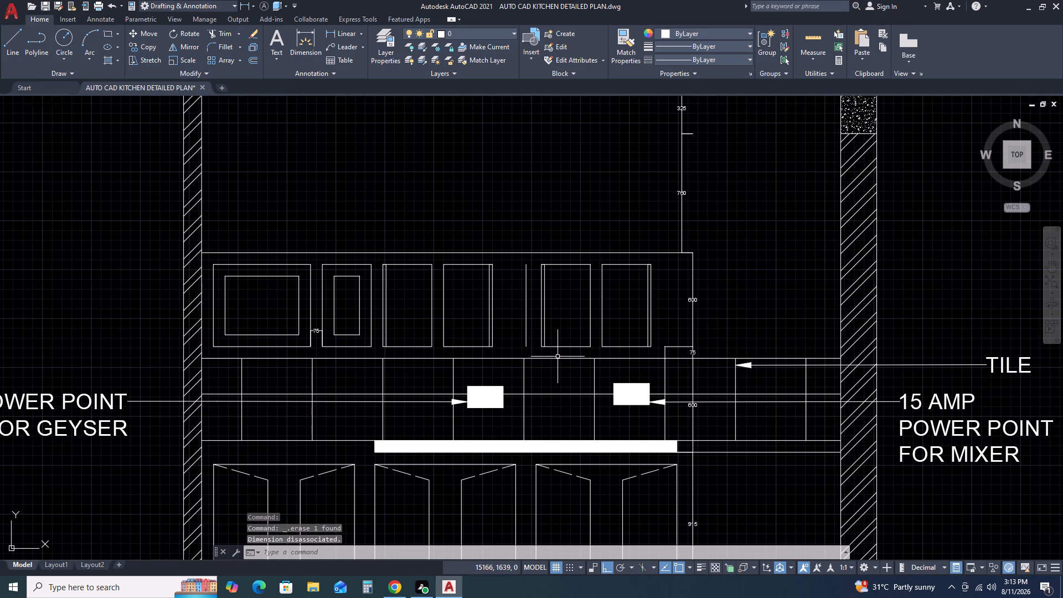
Offset the tile area's top line 75 downward into the tile area.
click(558, 357)
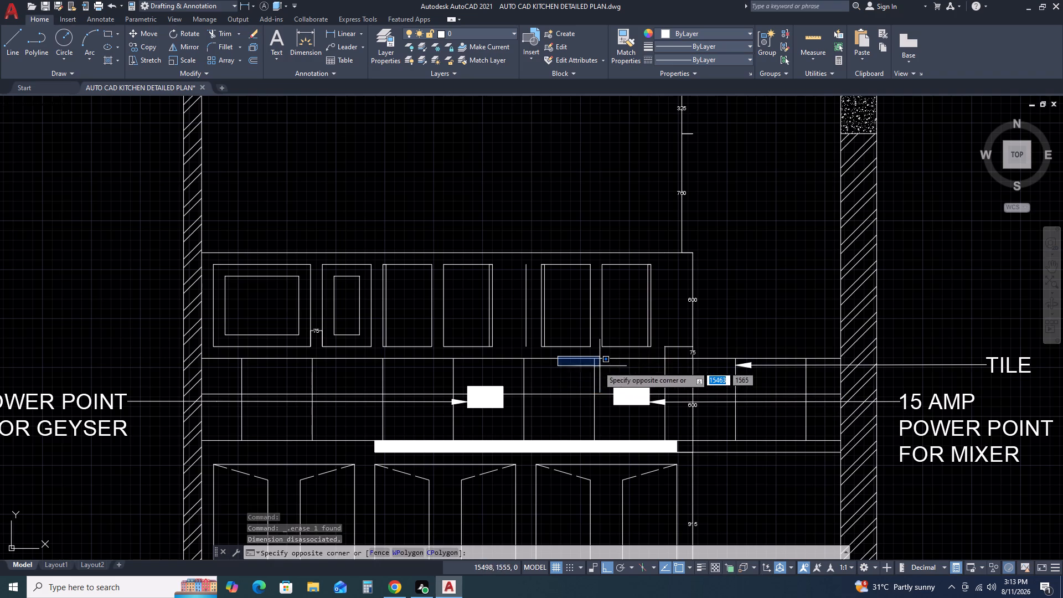
click(597, 365)
click(578, 359)
text(O)
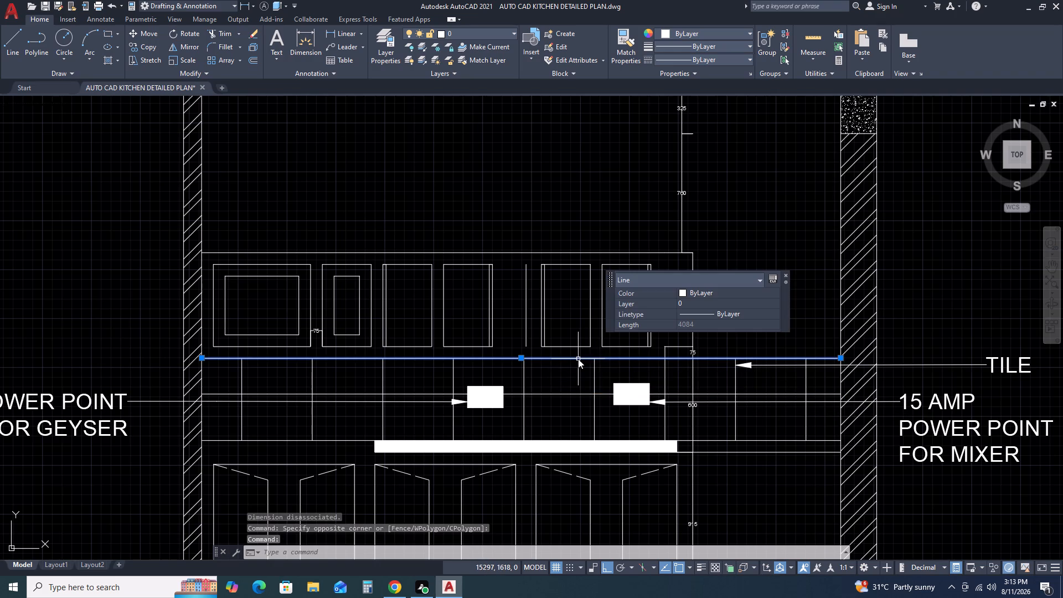
key(space)
key(space)
click(574, 370)
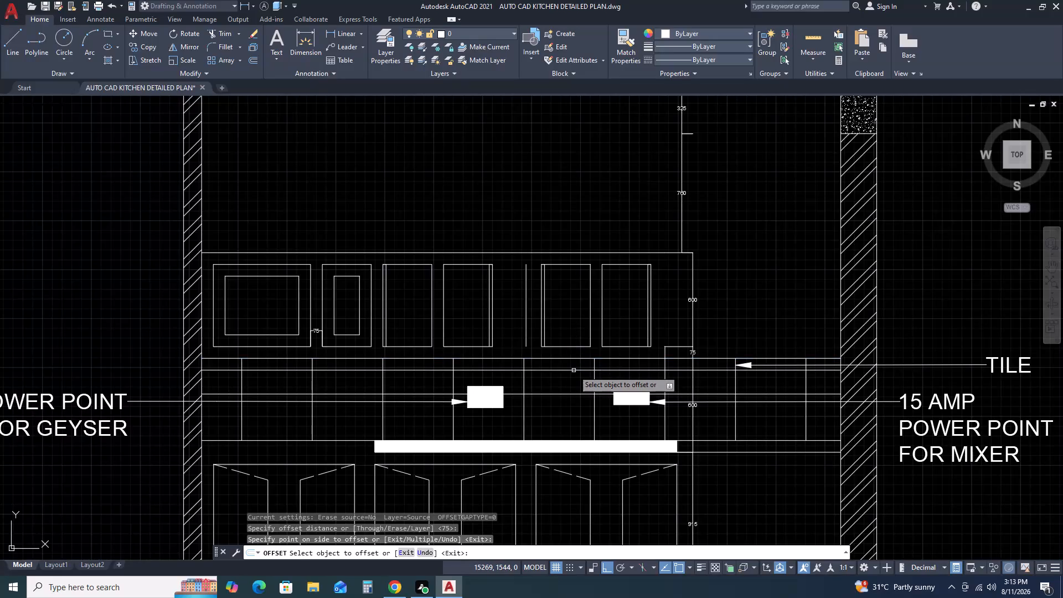
key(Escape)
Move the upper cabinets' 600 height dimension straight down so its lower end sits on the tile area's original top line.
scroll(691, 360, up, 2)
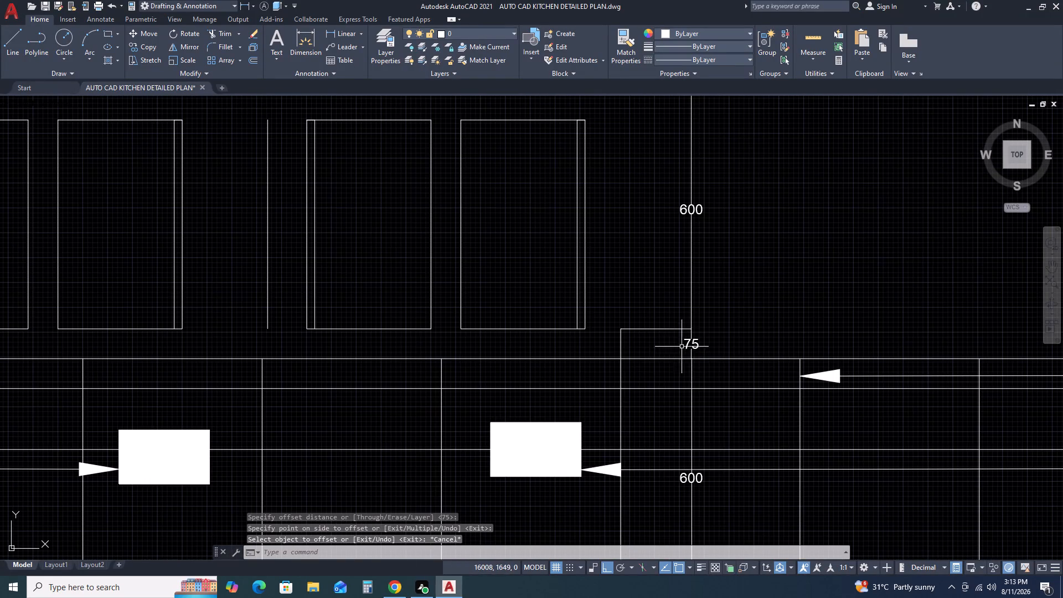
drag(709, 297, 704, 297)
click(672, 299)
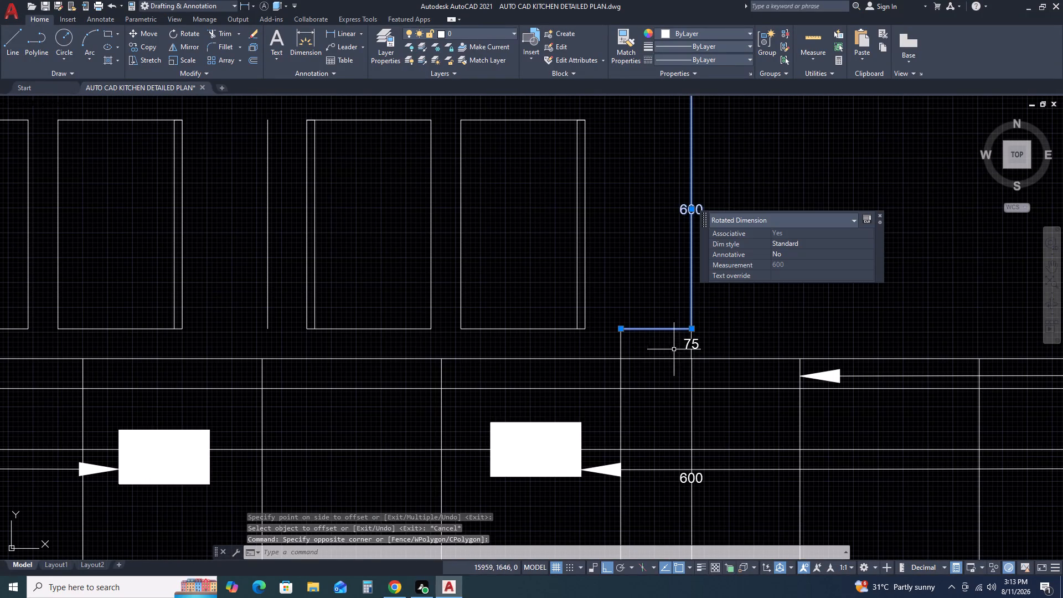
key(m)
key(space)
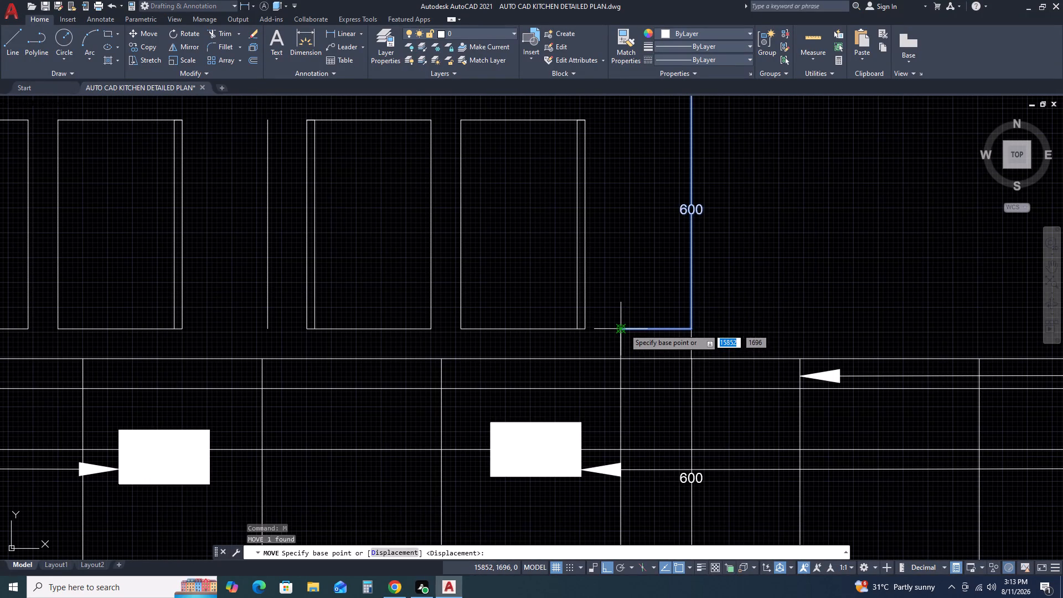
click(624, 328)
click(622, 357)
scroll(674, 352, down, 1)
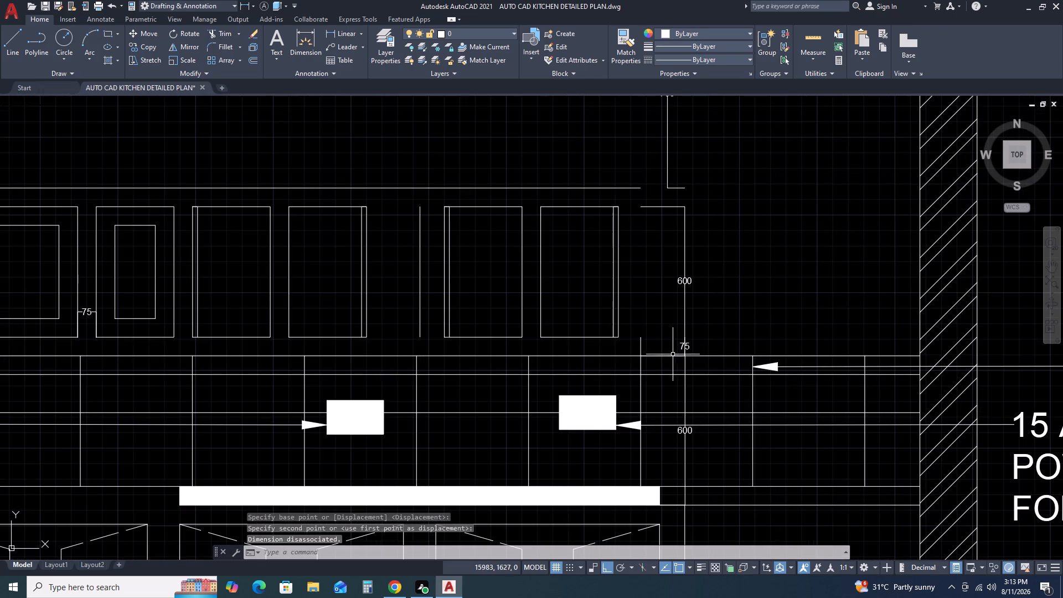
Delete the vertical 75 dimension between the upper cabinets and the tile area.
scroll(679, 348, up, 2)
click(694, 342)
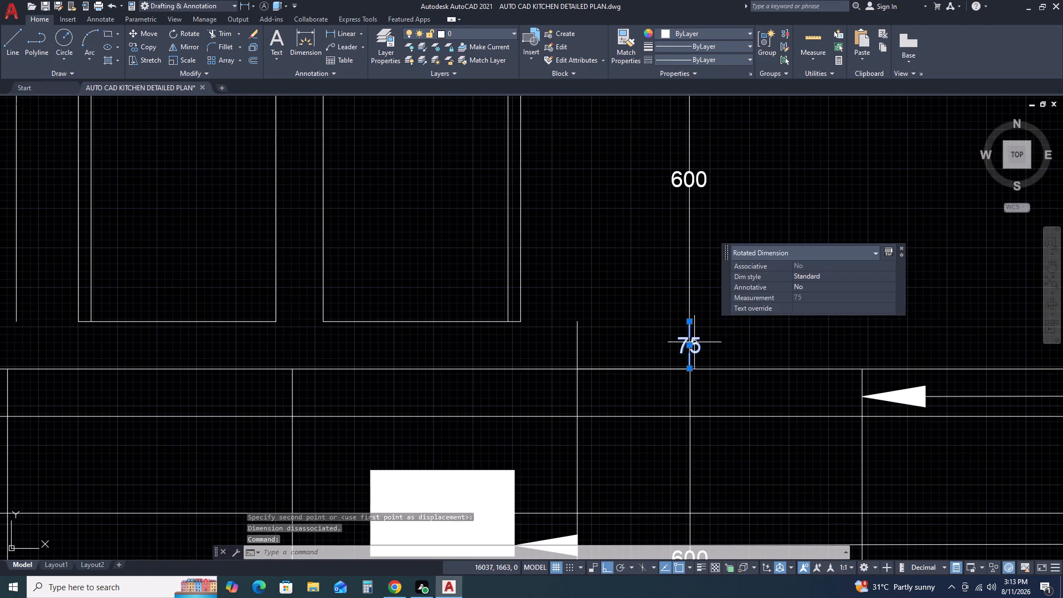
key(Delete)
Move the upper cabinets, with their top line and 75 gap dimension, straight down so their bases sit on the tile area's top line.
scroll(778, 344, down, 2)
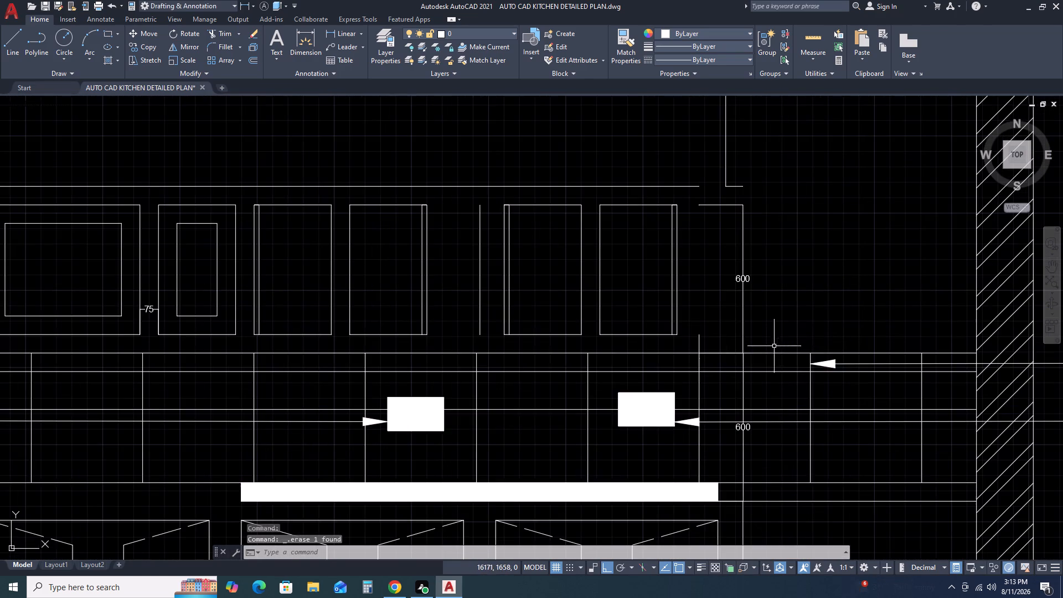
scroll(522, 336, down, 2)
middle_drag(409, 341, 452, 341)
scroll(338, 279, up, 2)
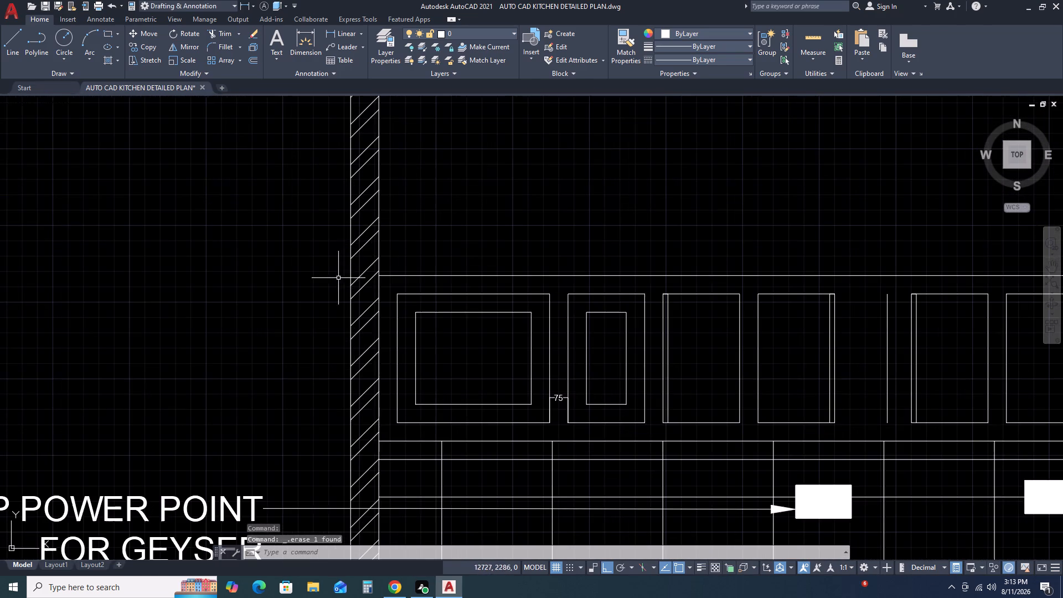
click(339, 241)
scroll(957, 441, down, 3)
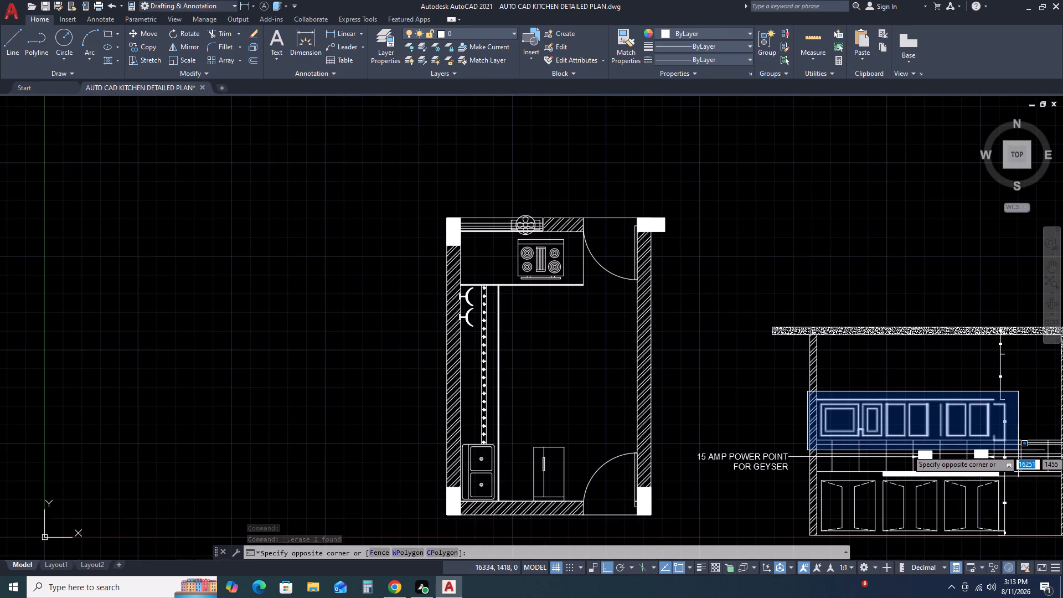
middle_drag(1017, 450, 986, 431)
middle_click(959, 416)
middle_click(954, 414)
scroll(942, 411, up, 3)
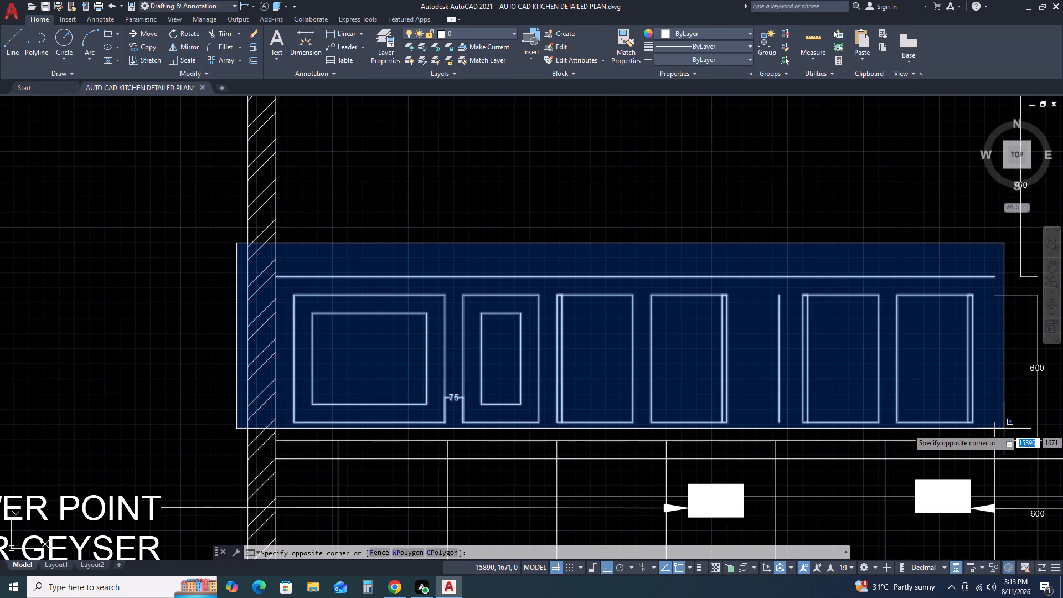
click(1004, 429)
middle_drag(909, 436, 870, 280)
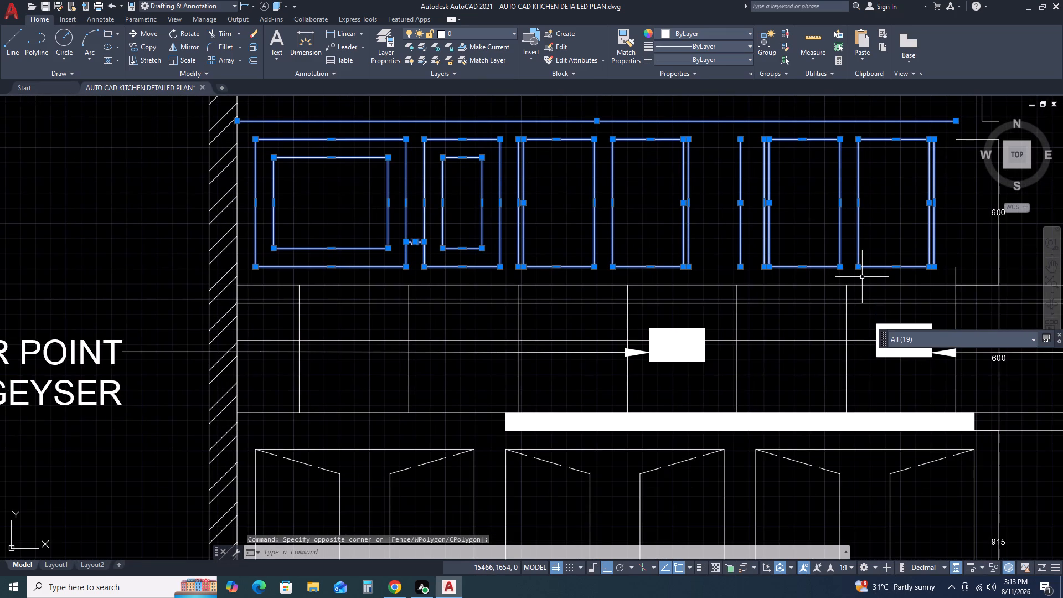
key(m)
key(space)
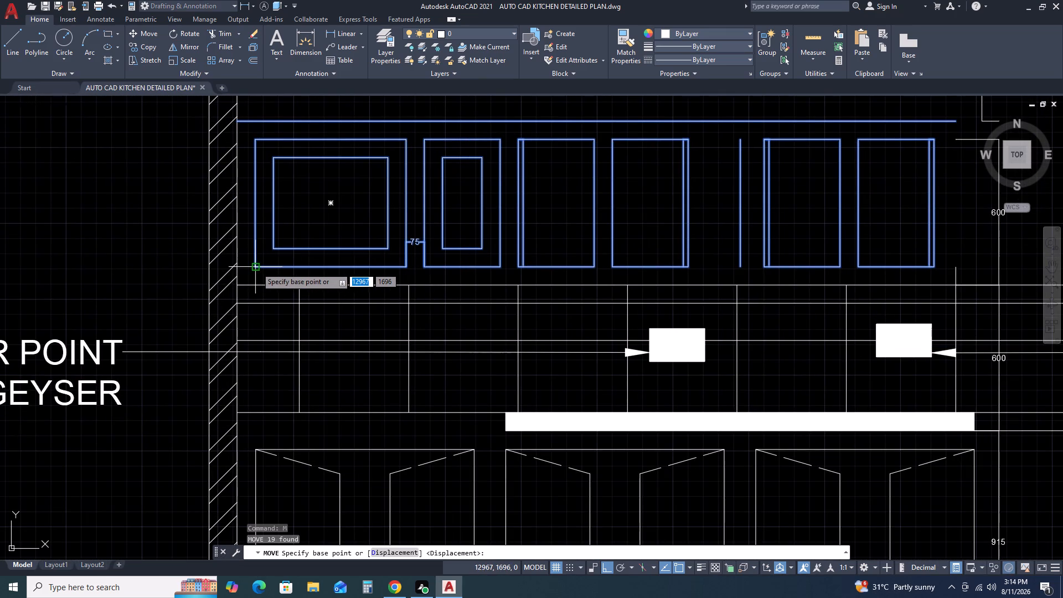
click(254, 265)
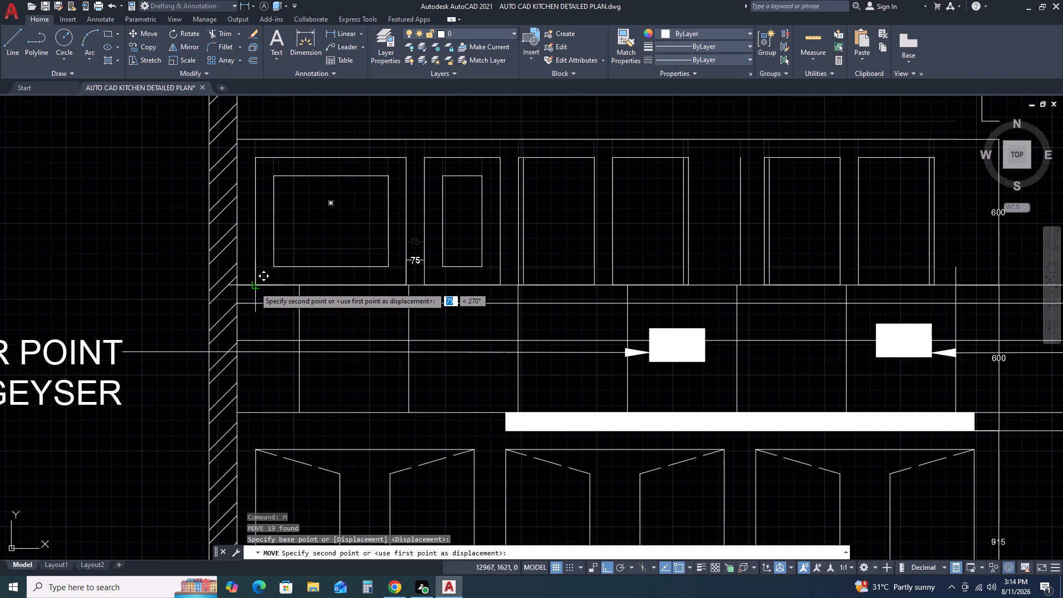
click(254, 287)
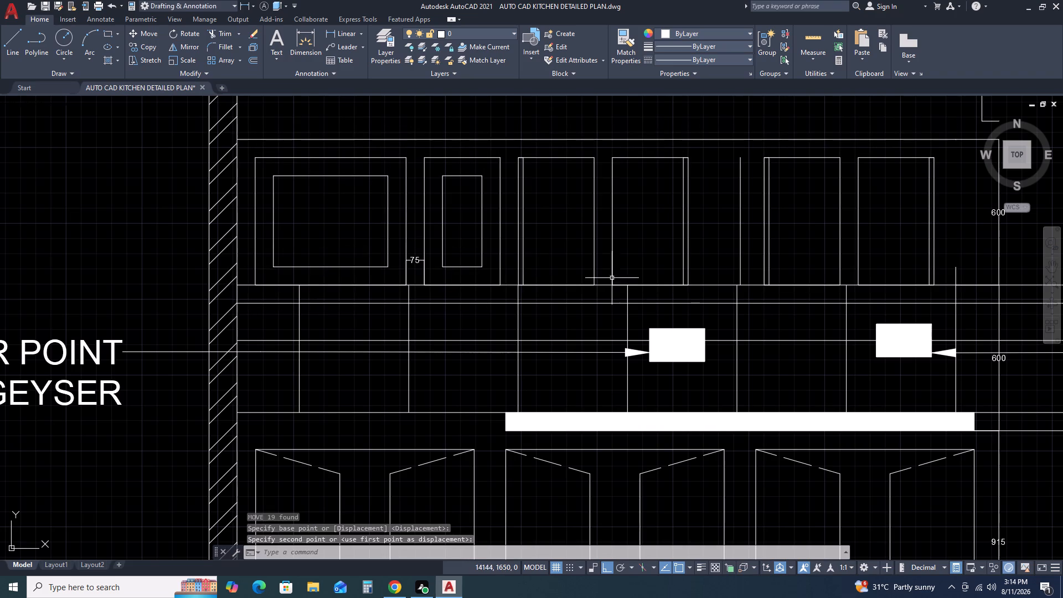
Trim the tile joints near the mixer power point out of the strip below the upper cabinets, including the stub projecting above the tile line.
scroll(724, 278, down, 1)
middle_drag(844, 283, 719, 291)
scroll(734, 268, up, 2)
scroll(647, 281, down, 2)
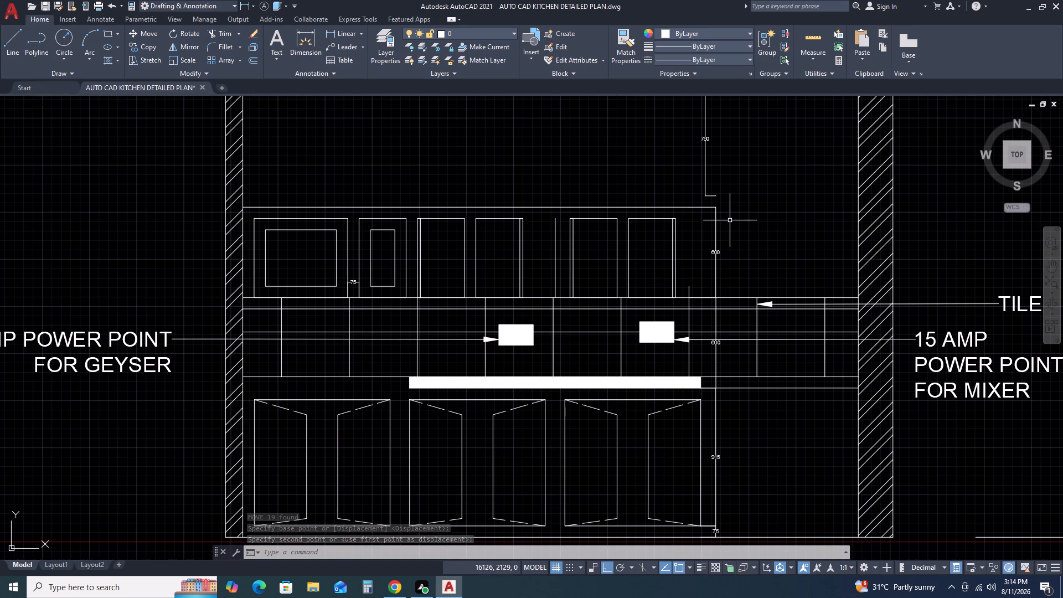
scroll(689, 291, up, 1)
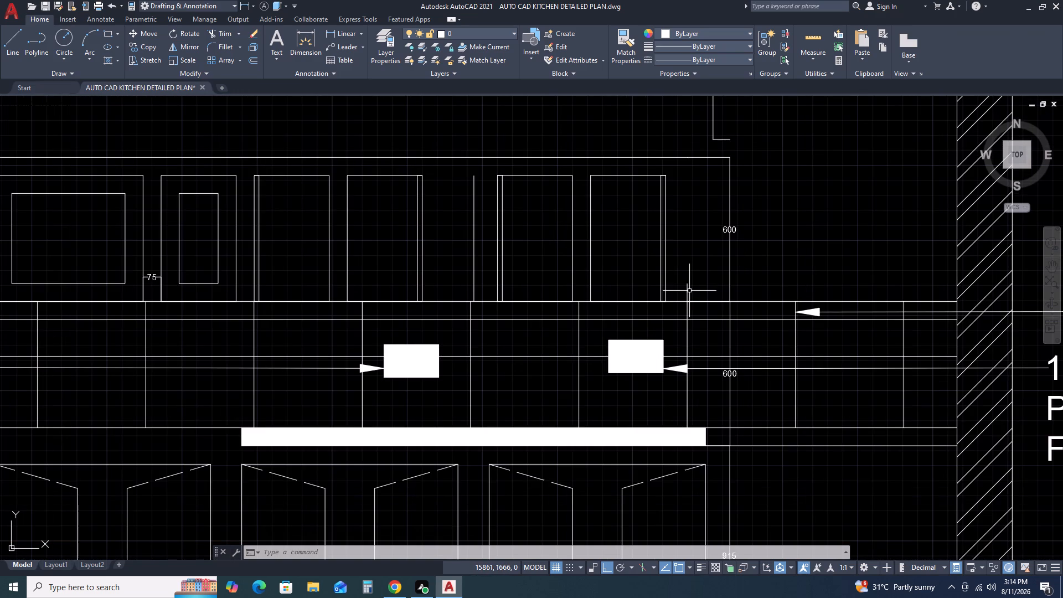
text(TR)
key(space)
scroll(689, 305, up, 2)
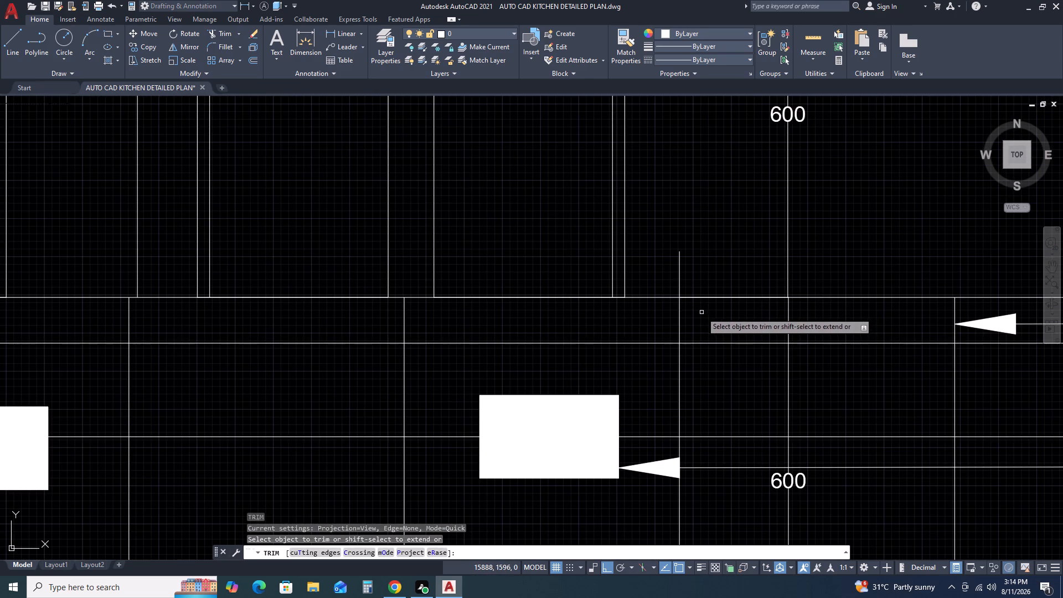
click(701, 312)
click(367, 324)
click(701, 269)
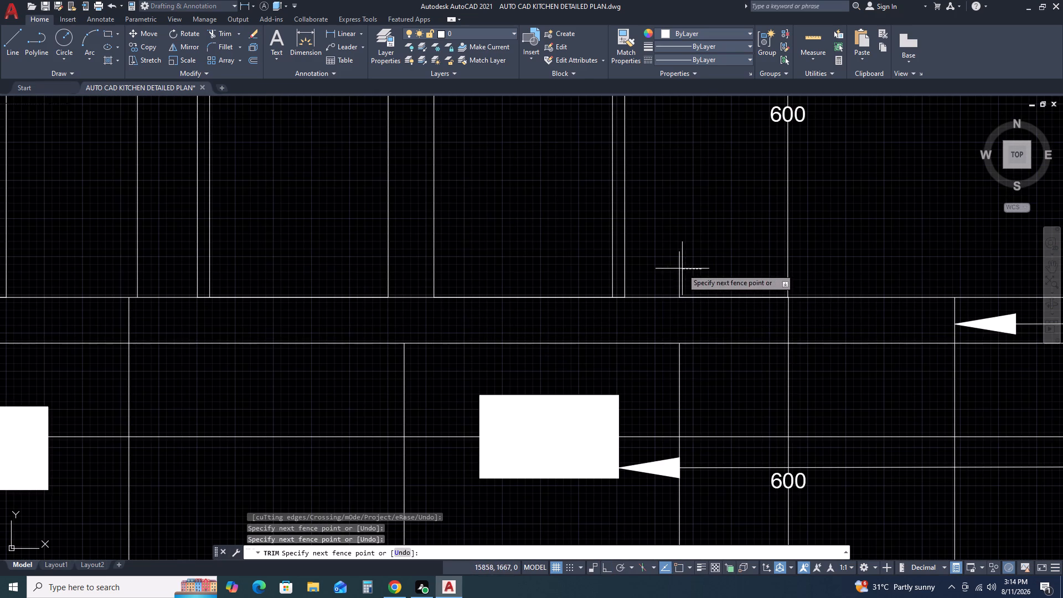
click(678, 256)
Trim the remaining vertical tile joints under the upper cabinets out of the strip between the tile area's top line and its offset line.
scroll(735, 250, down, 5)
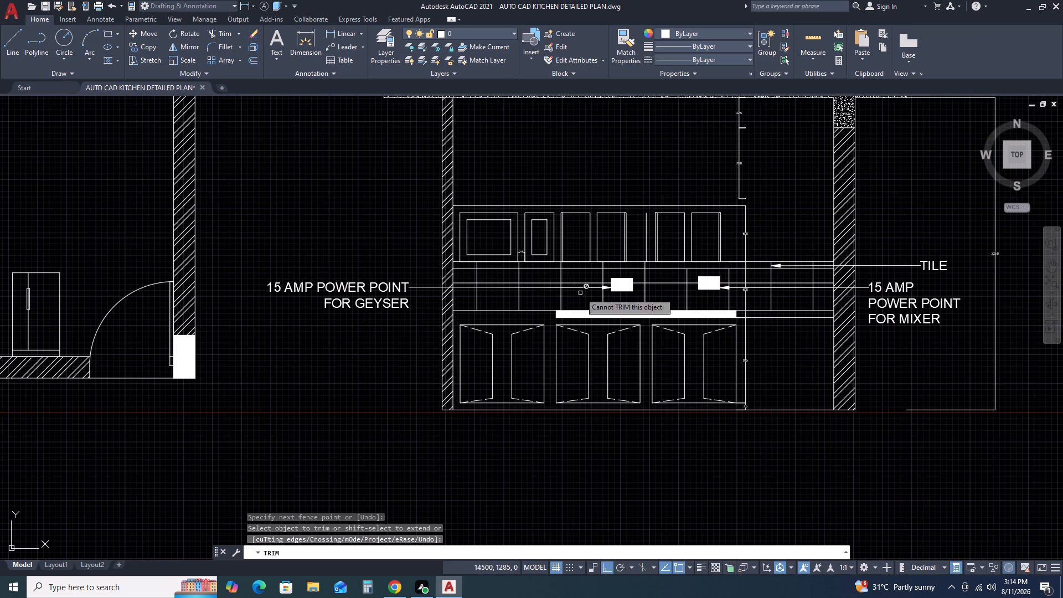
scroll(471, 266, up, 3)
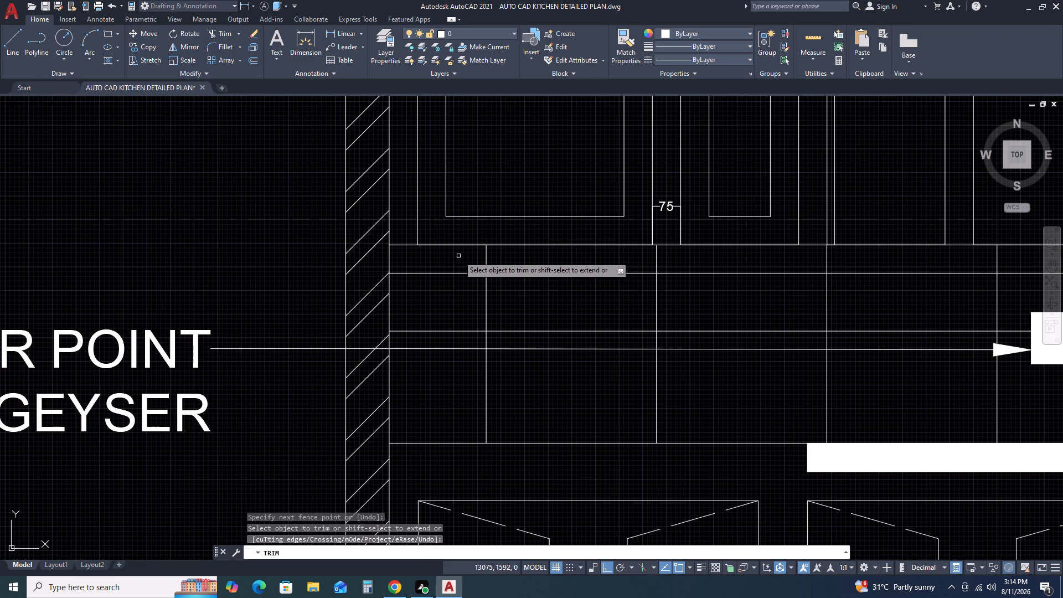
click(458, 256)
click(915, 264)
scroll(661, 276, down, 3)
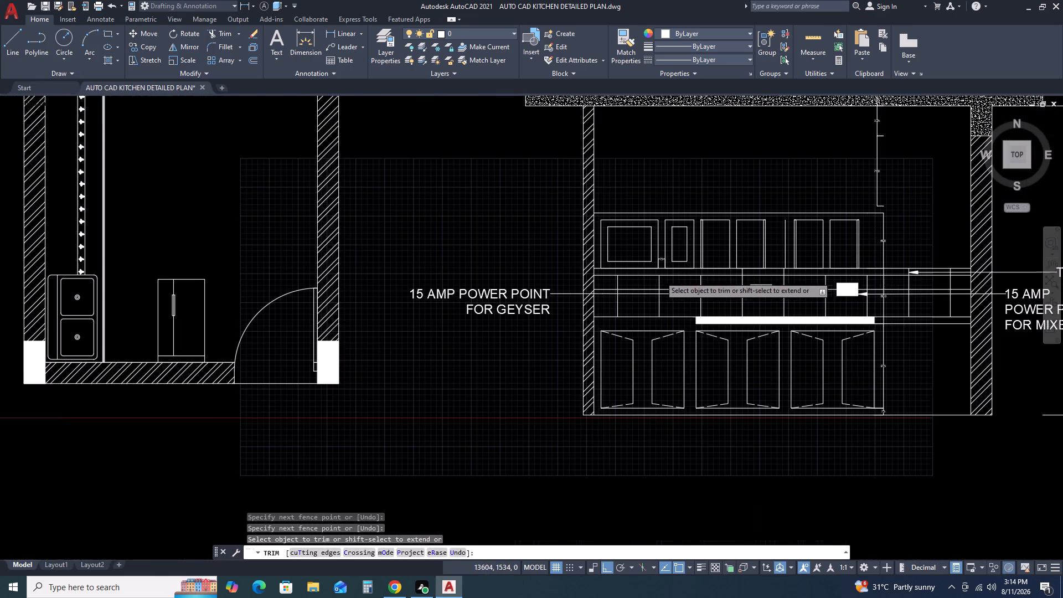
scroll(816, 271, up, 2)
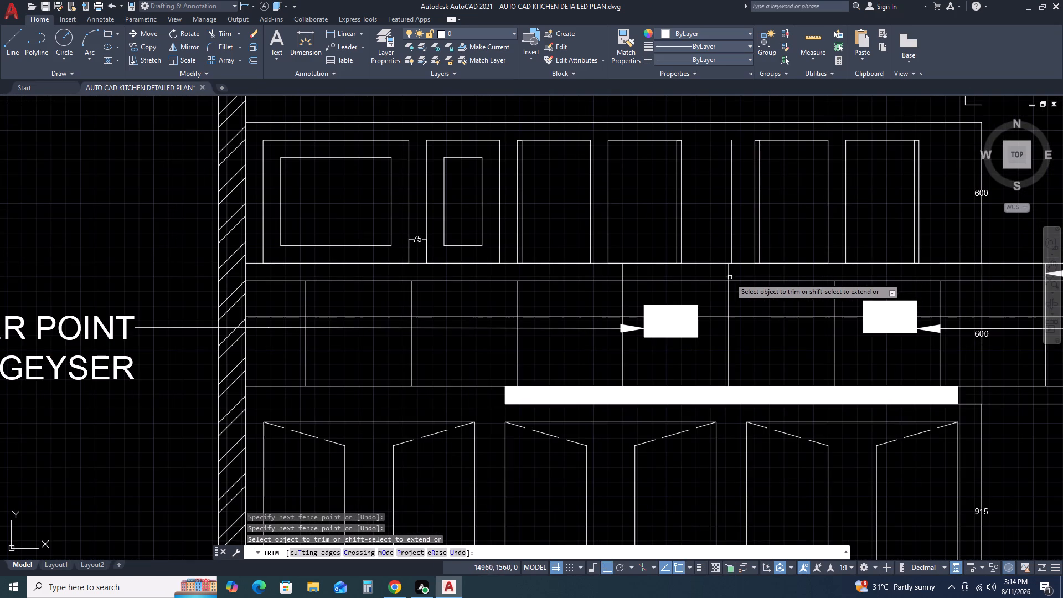
drag(738, 272, 733, 272)
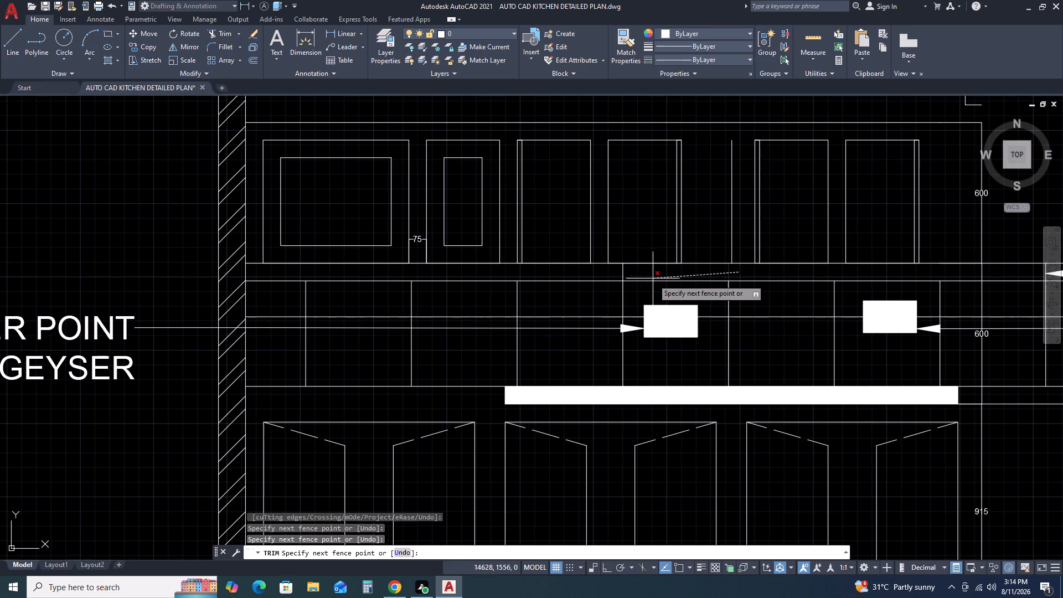
click(564, 271)
key(Escape)
Move the 760 height dimension straight down so its lower end sits on the upper cabinets' top line.
scroll(760, 275, down, 3)
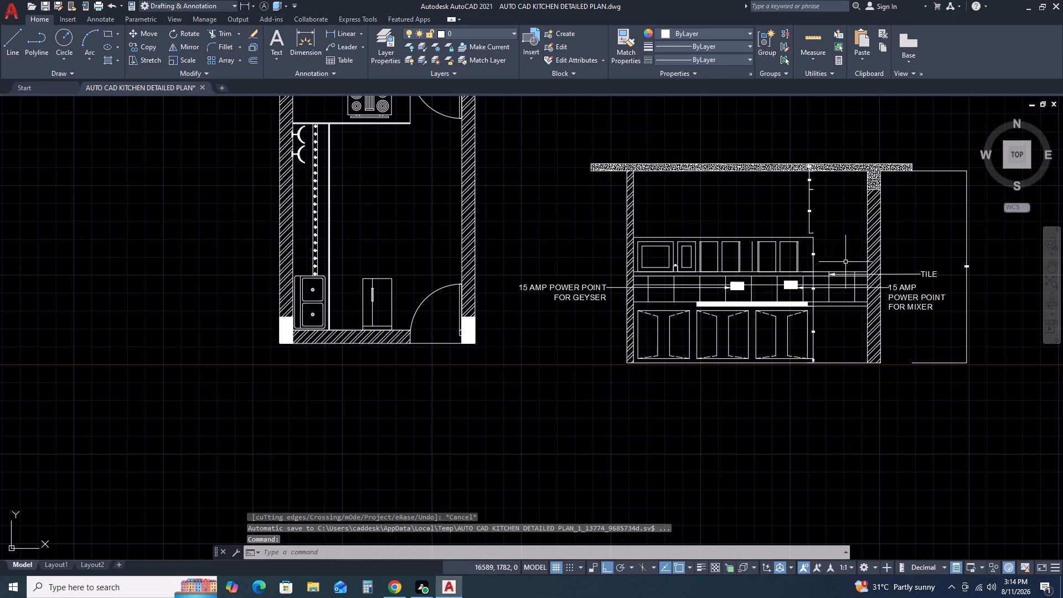
scroll(792, 253, up, 2)
middle_click(868, 226)
middle_drag(865, 229, 850, 254)
middle_drag(848, 256, 814, 304)
drag(802, 255, 781, 255)
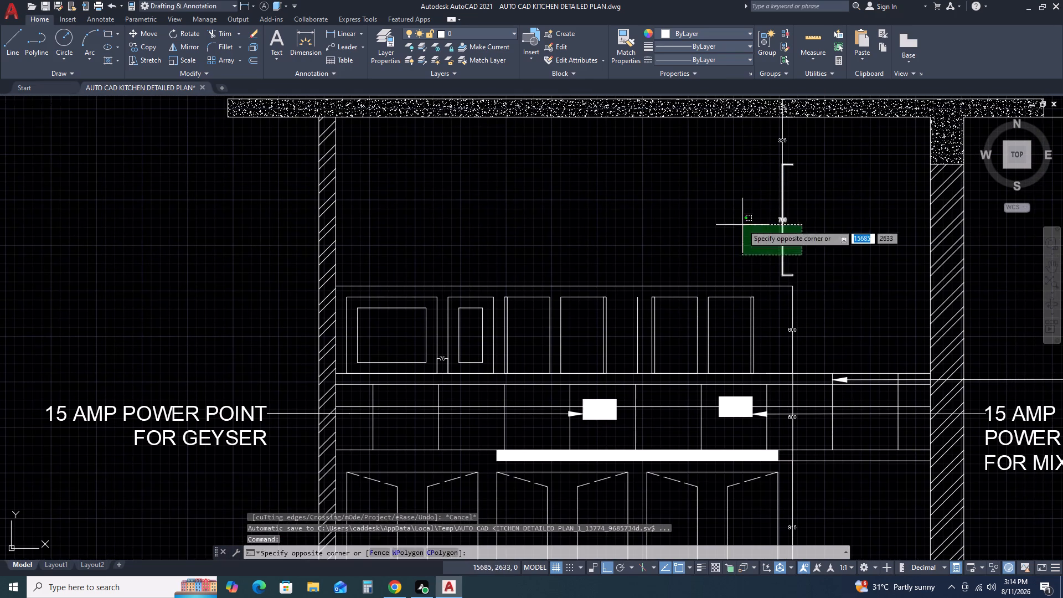
click(742, 224)
key(m)
key(space)
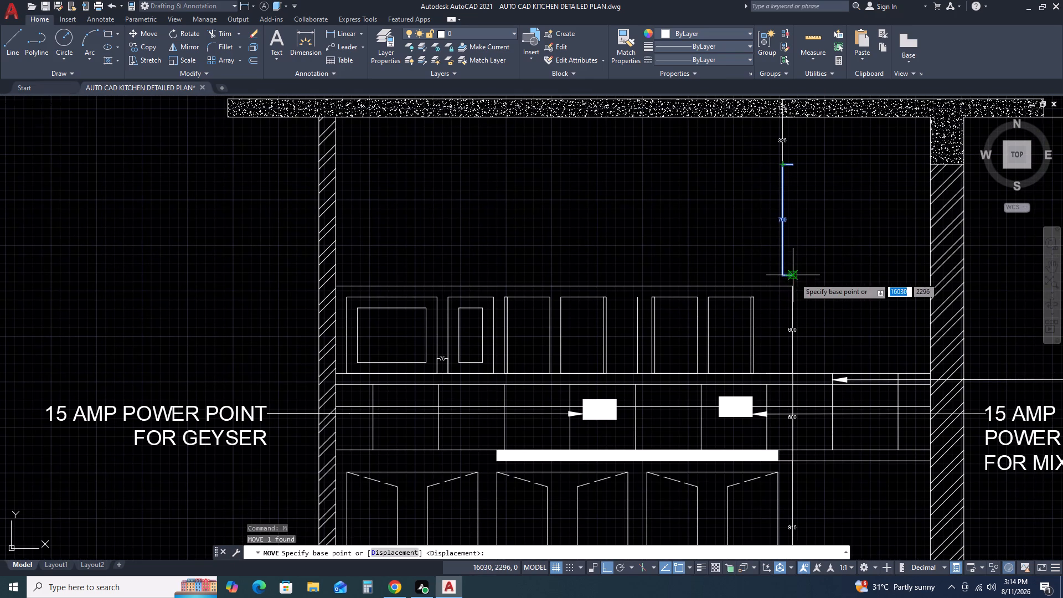
click(794, 277)
click(792, 287)
middle_drag(811, 231, 784, 325)
key(Escape)
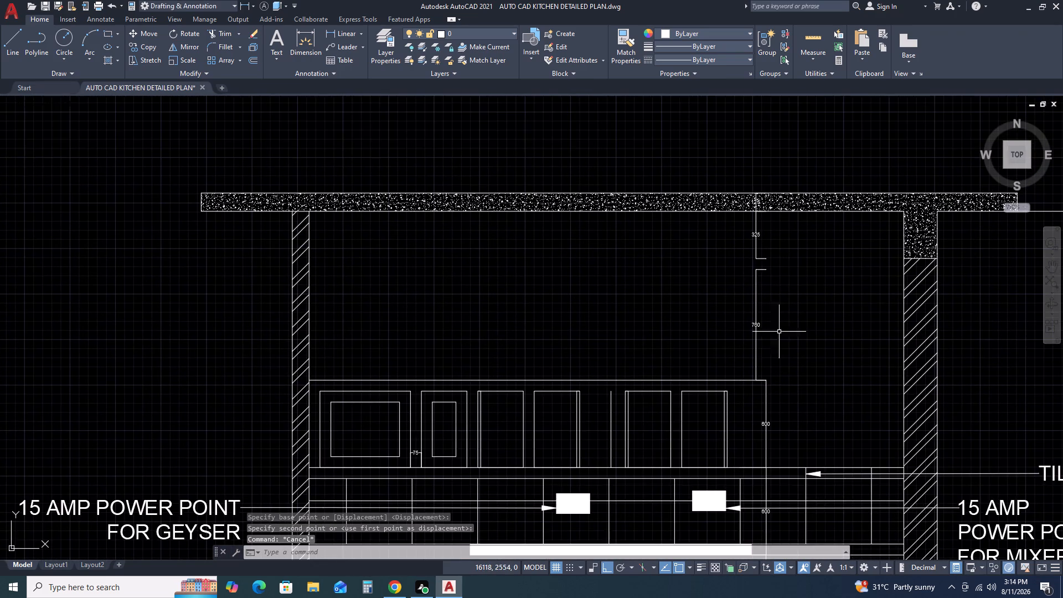
Move the 325 height dimension straight down so its lower end meets the upper end of the 760 dimension.
scroll(775, 260, up, 2)
click(777, 246)
click(679, 246)
key(m)
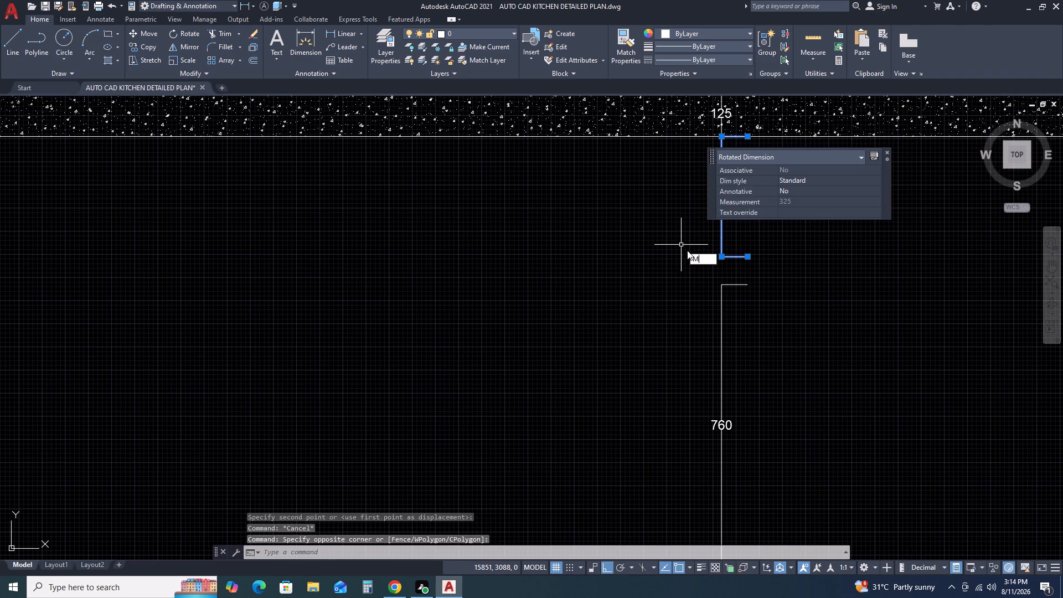
key(space)
click(747, 258)
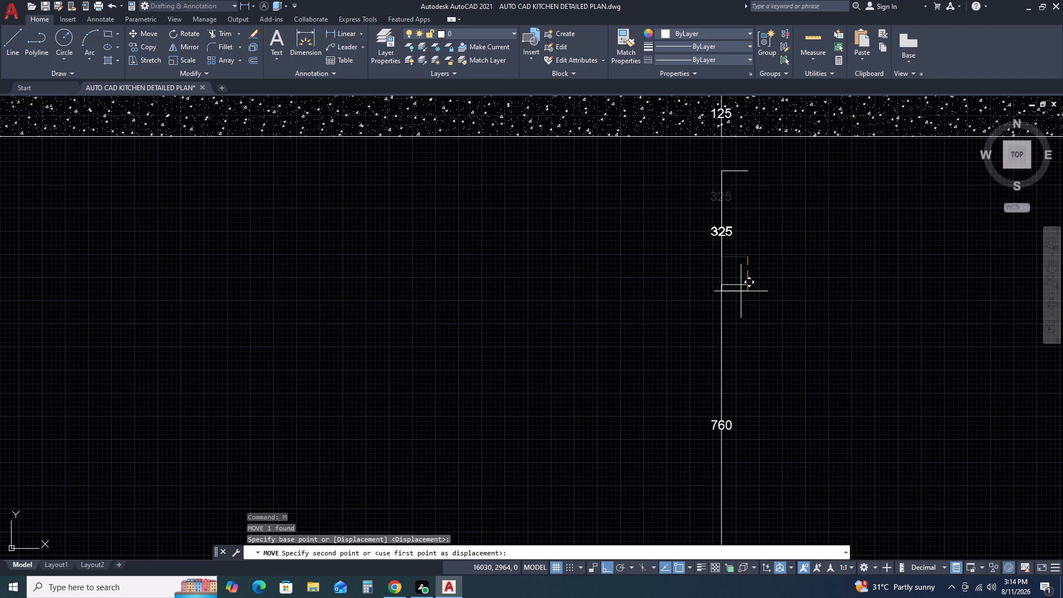
click(746, 285)
Move the ceiling slab with its beam outline and concrete hatch straight down by 75.
scroll(691, 269, down, 2)
middle_drag(819, 266, 728, 288)
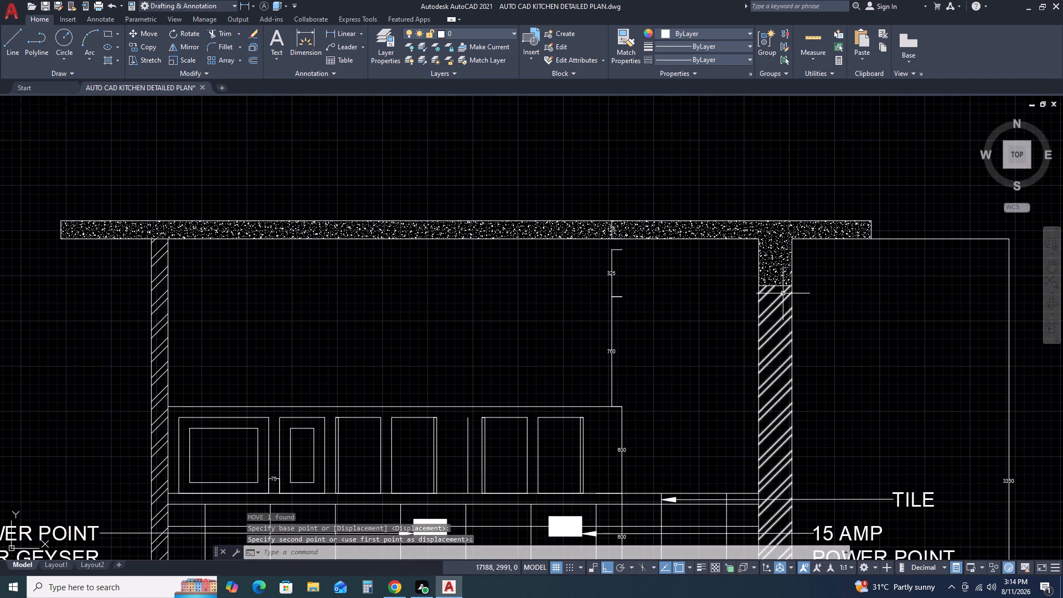
scroll(620, 246, up, 1)
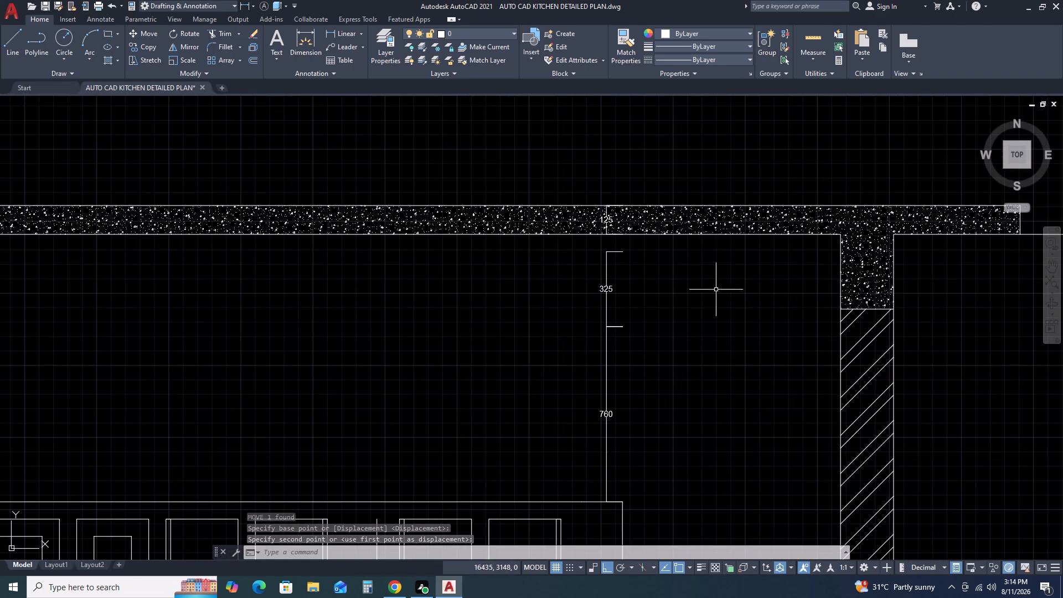
drag(736, 256, 731, 252)
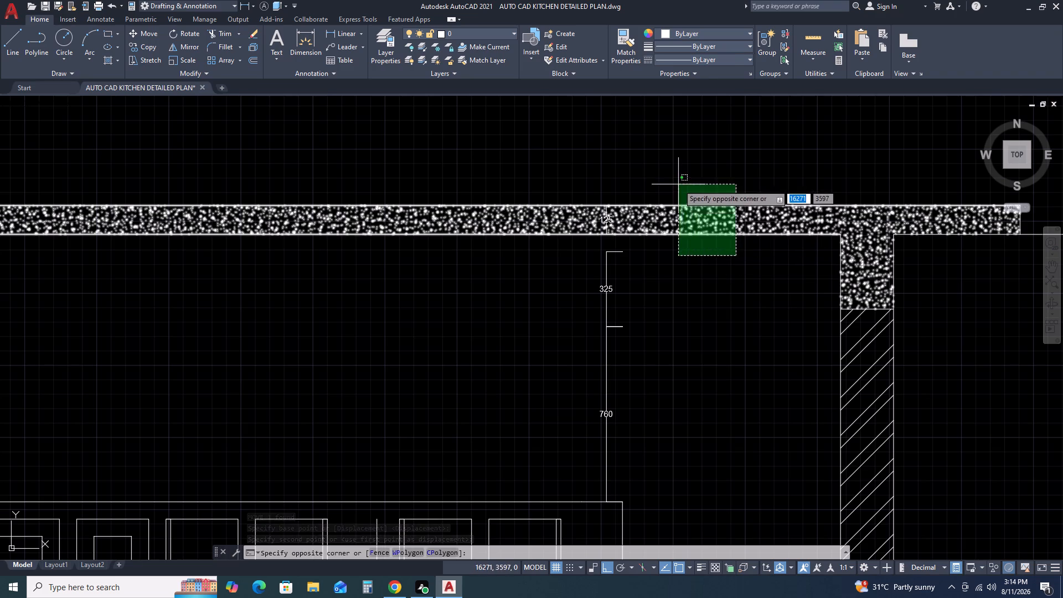
click(678, 184)
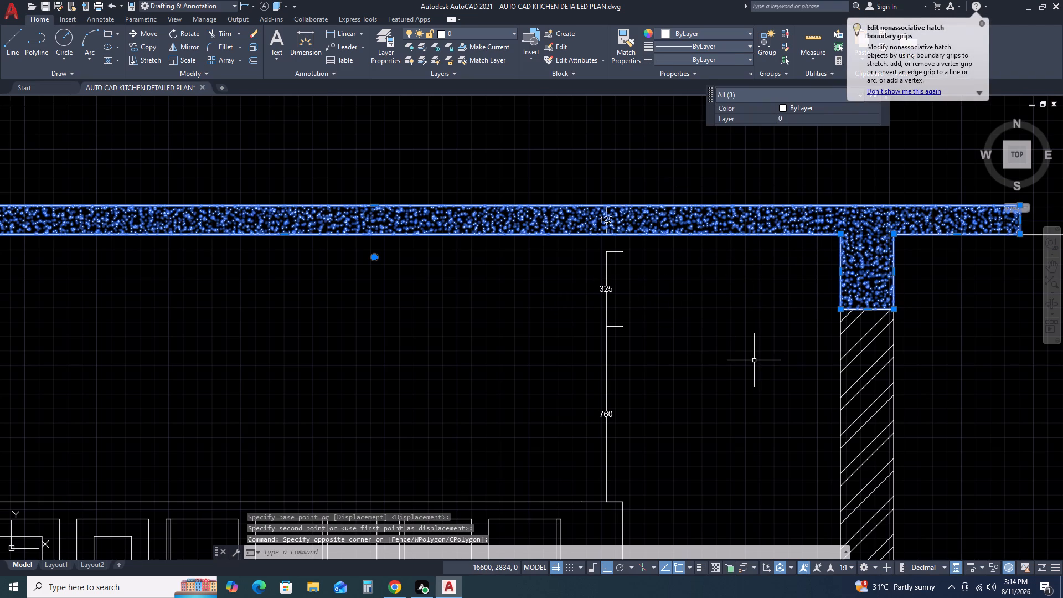
key(m)
key(space)
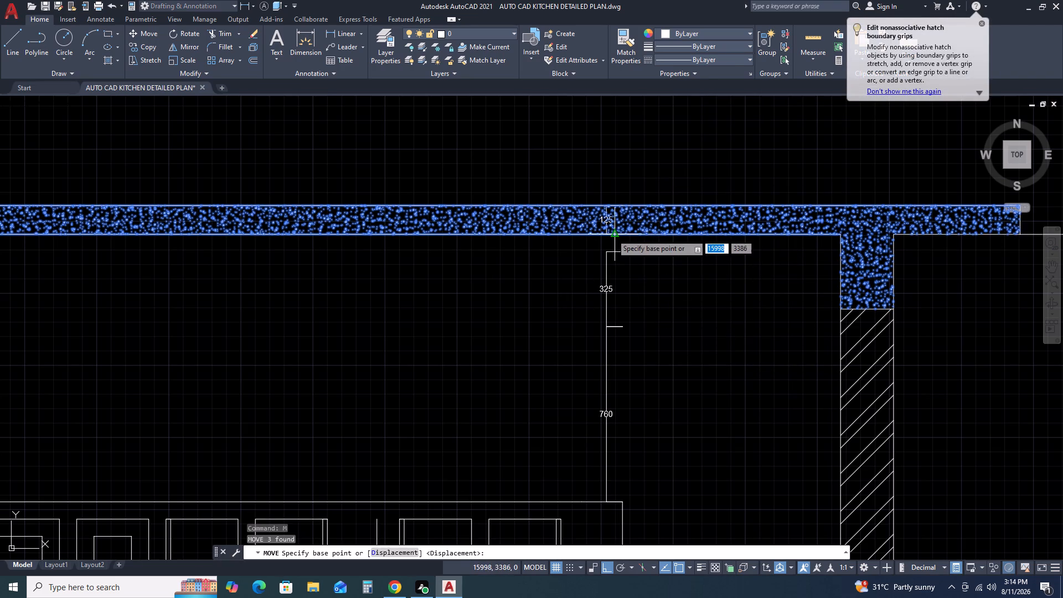
click(616, 235)
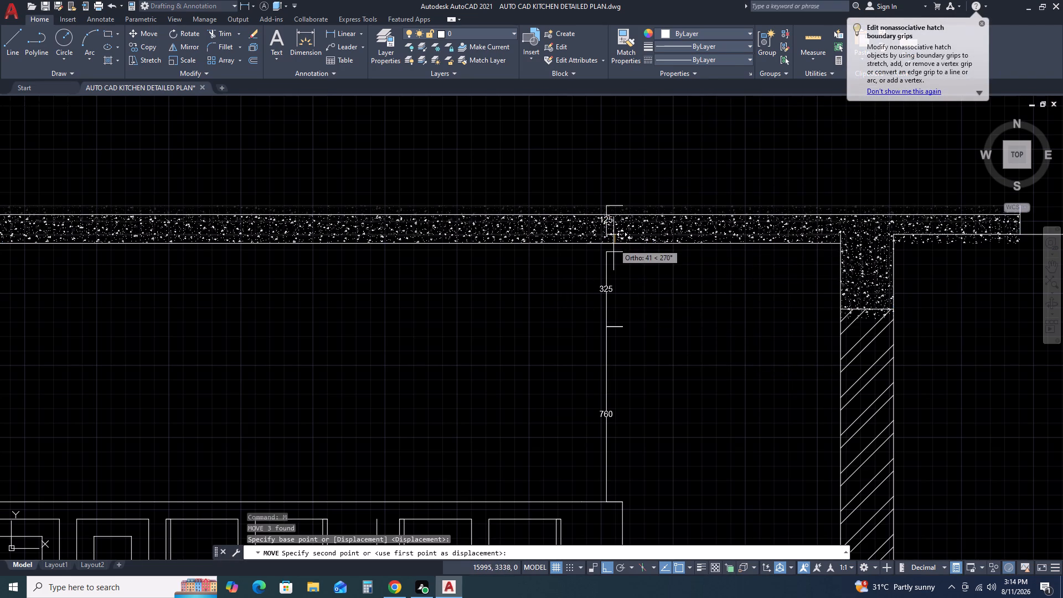
text(75)
key(space)
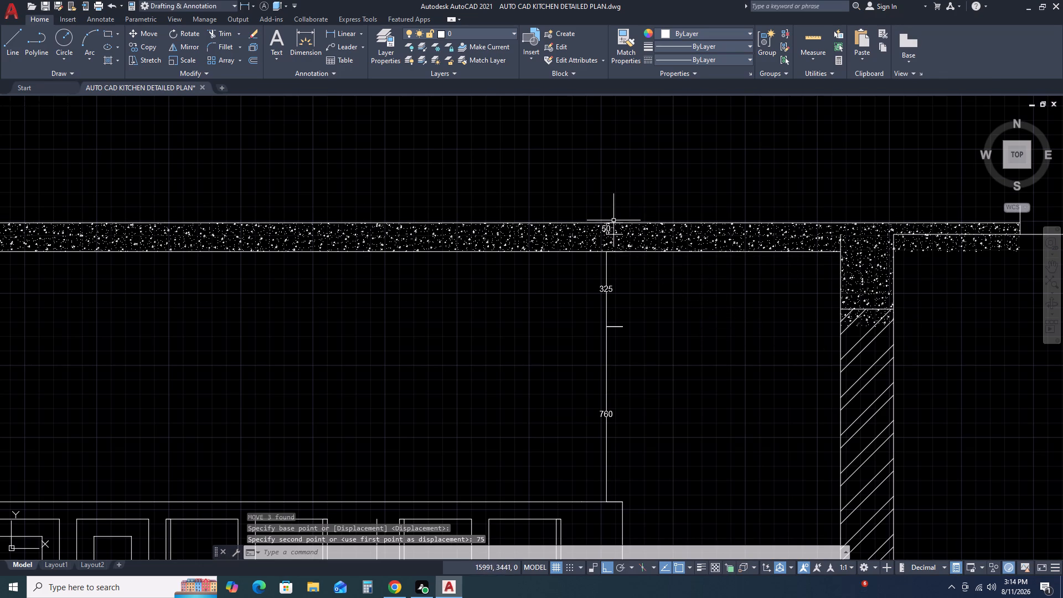
Delete the vertical thickness dimension inside the ceiling slab.
scroll(612, 220, up, 3)
click(590, 244)
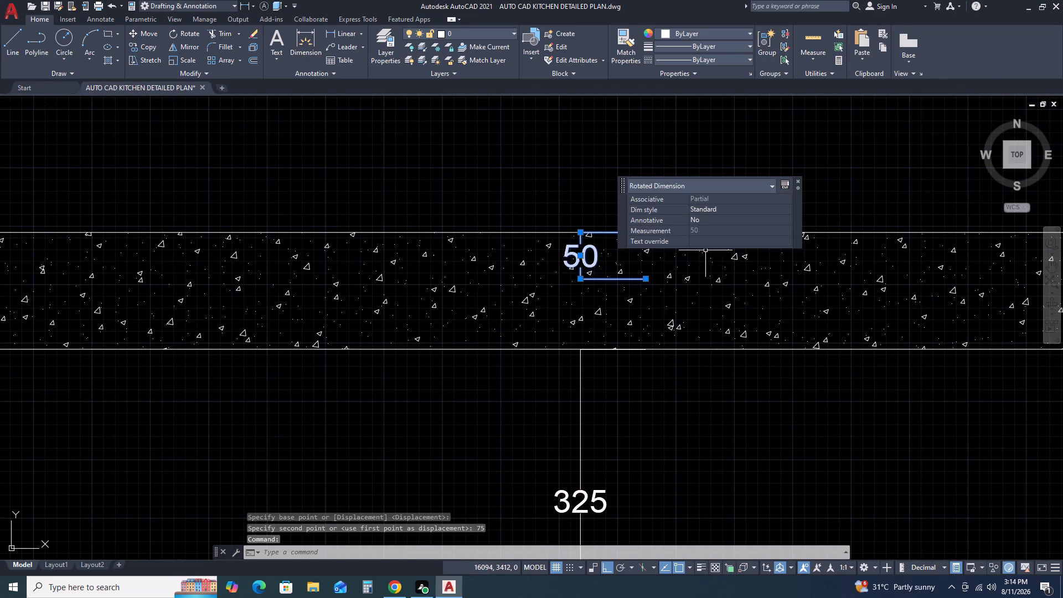
key(Delete)
Stretch the upper end of the overall height dimension beside the elevation down to the ceiling slab's underside.
scroll(642, 246, down, 7)
middle_drag(825, 307, 724, 243)
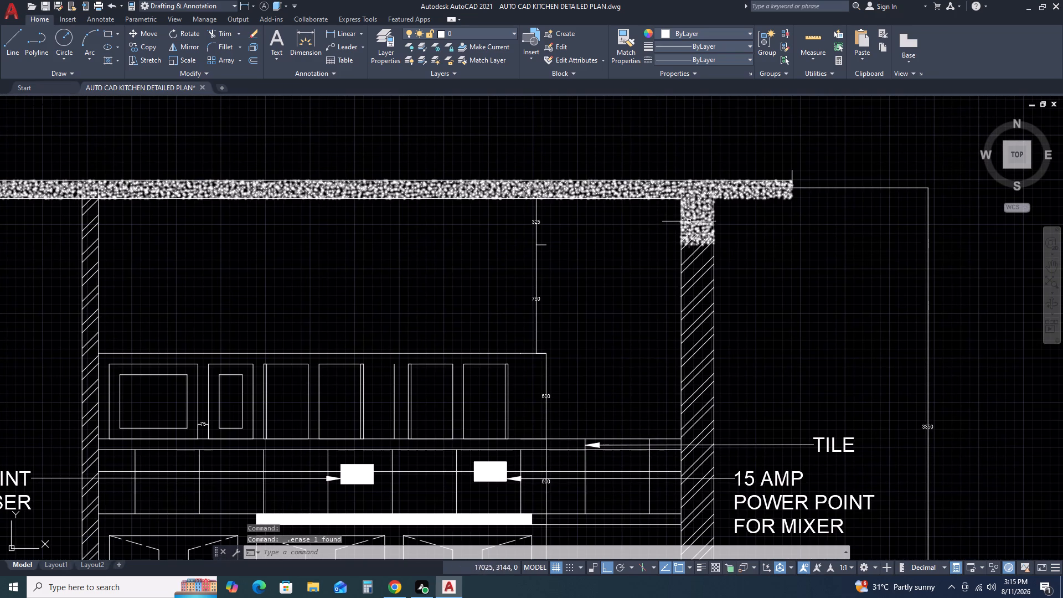
scroll(835, 195, up, 2)
click(829, 163)
click(799, 213)
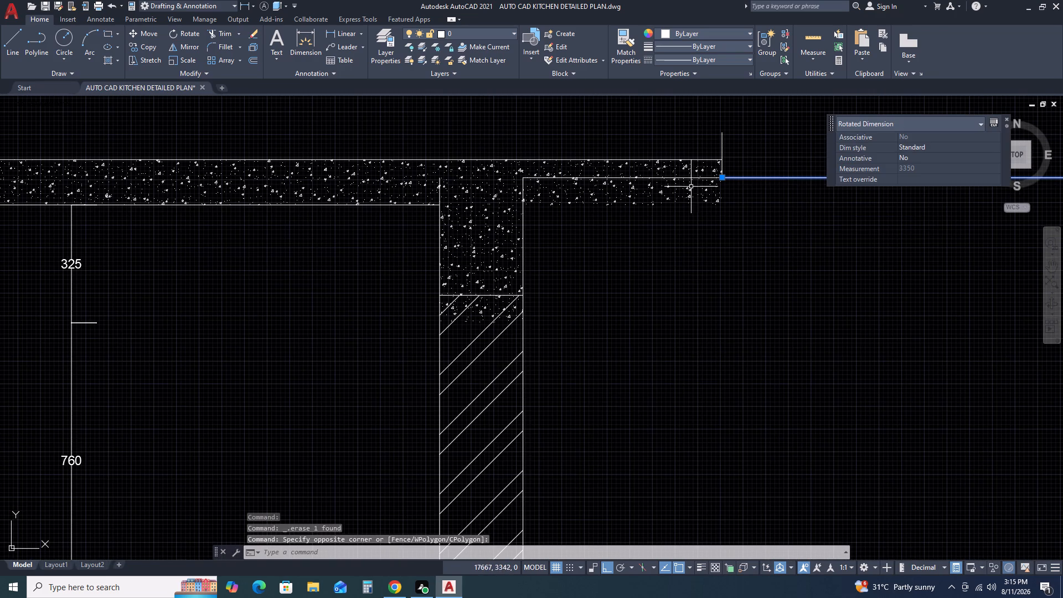
click(720, 176)
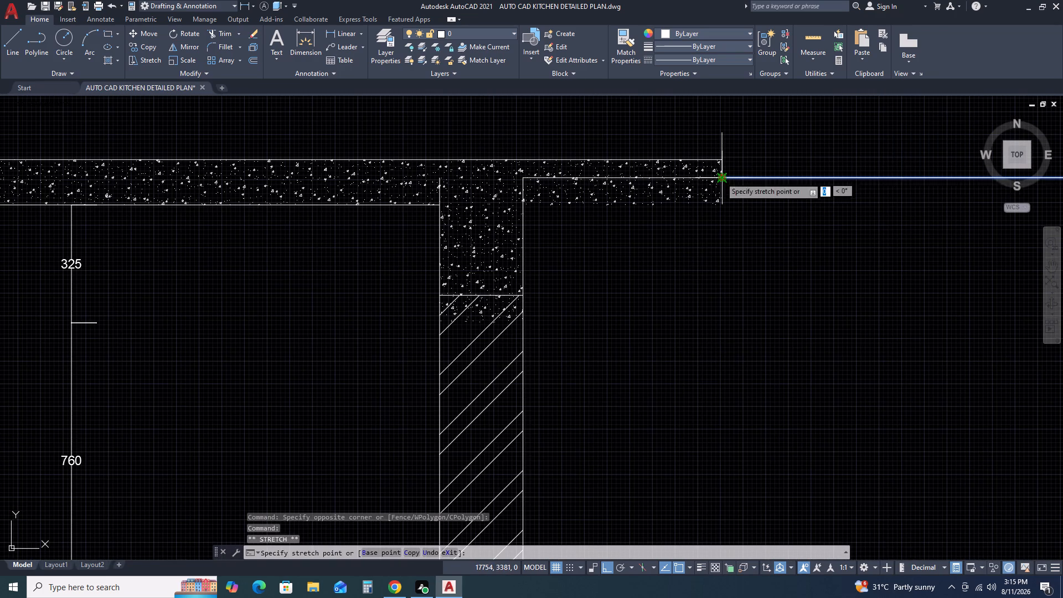
click(720, 207)
scroll(597, 179, down, 3)
key(Escape)
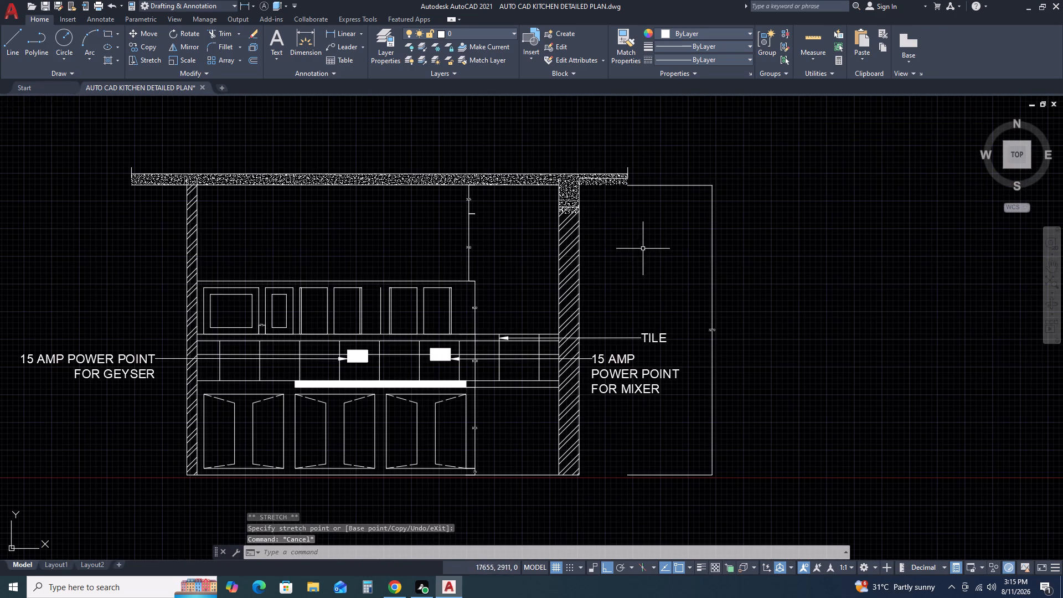
Delete the overall height dimension standing to the right of the kitchen elevation.
scroll(721, 334, up, 3)
scroll(721, 334, down, 4)
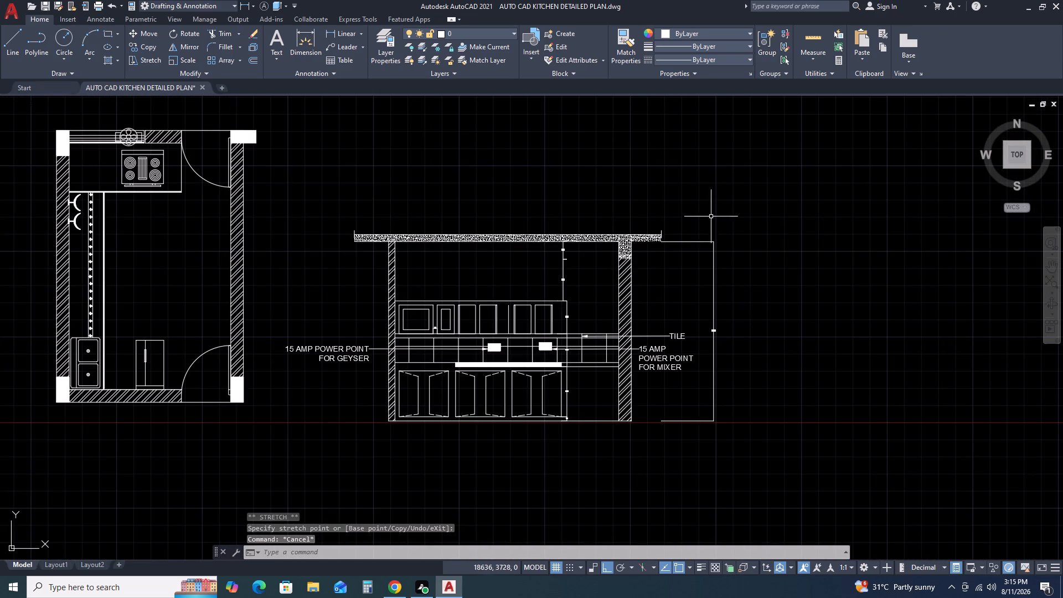
click(731, 260)
click(688, 275)
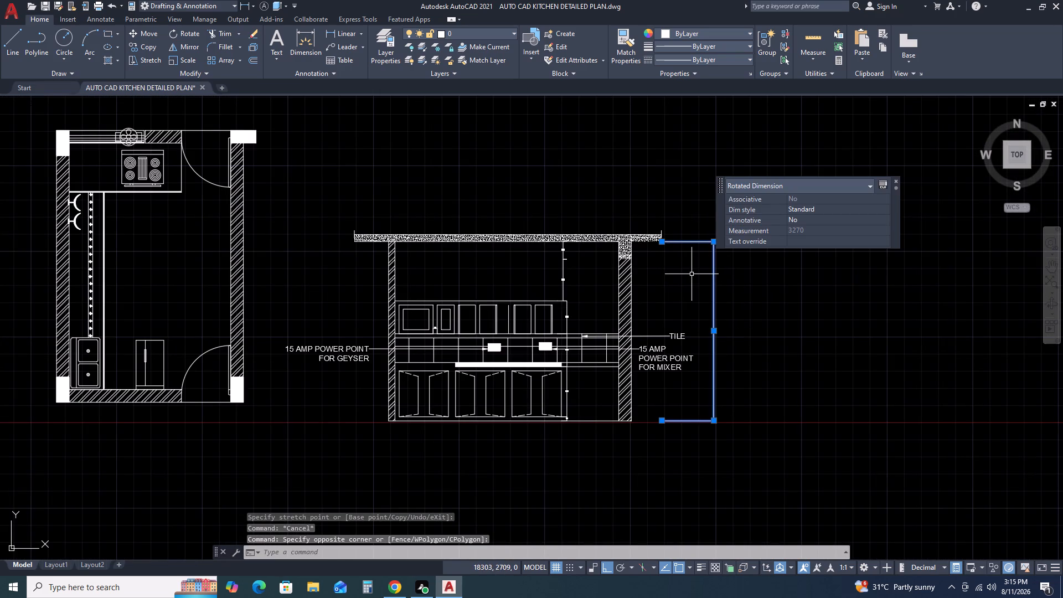
key(Delete)
Delete the vertical end line and the short underside line of the ceiling slab's right overhang.
scroll(670, 230, up, 3)
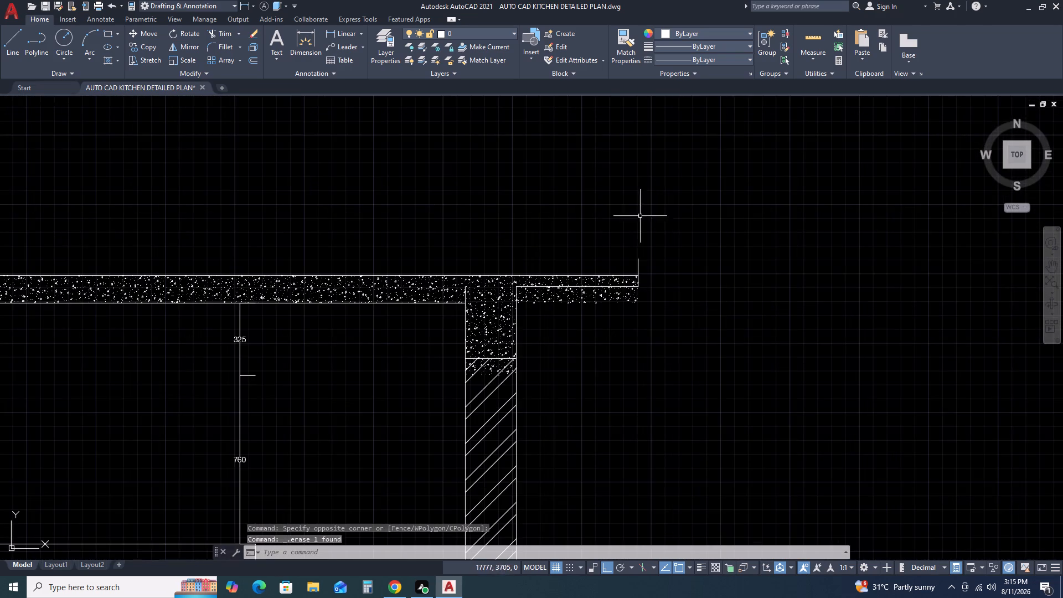
scroll(619, 239, up, 3)
drag(708, 349, 699, 333)
click(683, 299)
key(Delete)
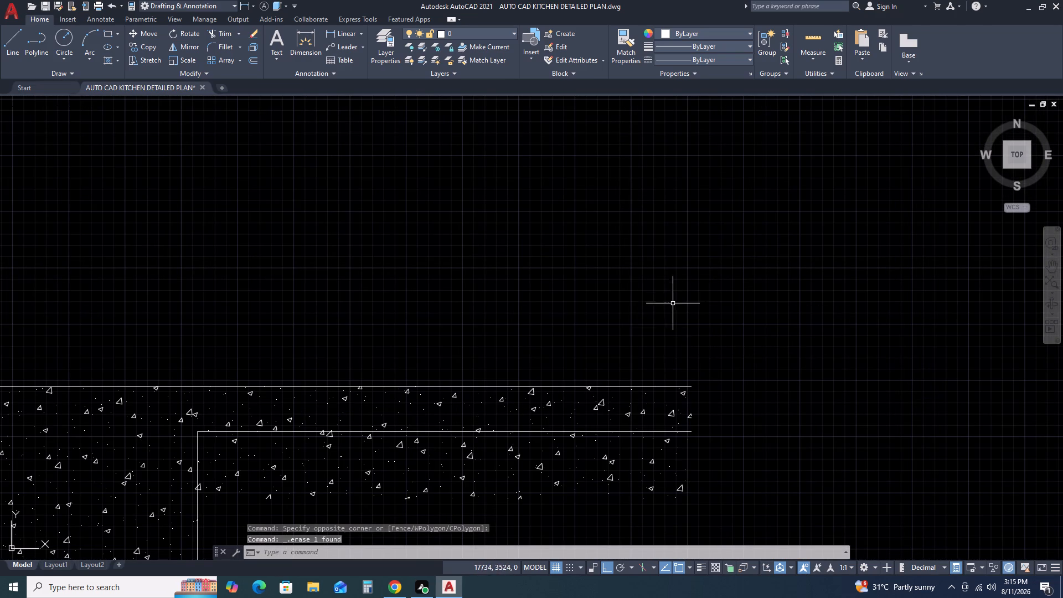
click(670, 431)
key(Delete)
Delete the outer vertical line of the elevation's right wall and beam.
scroll(655, 361, down, 3)
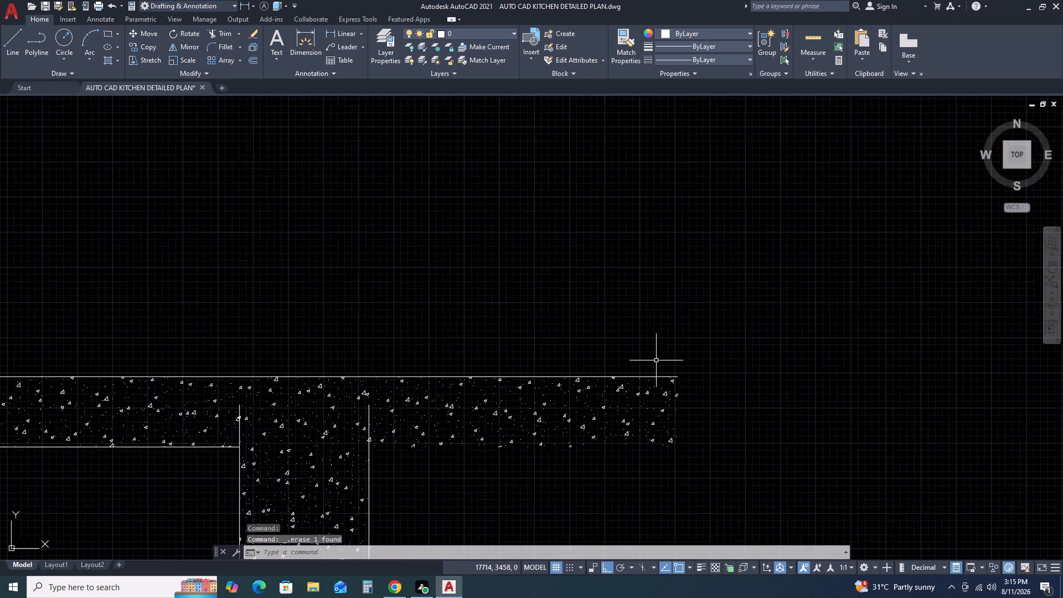
middle_drag(687, 416, 716, 276)
middle_drag(719, 266, 720, 251)
scroll(561, 287, up, 3)
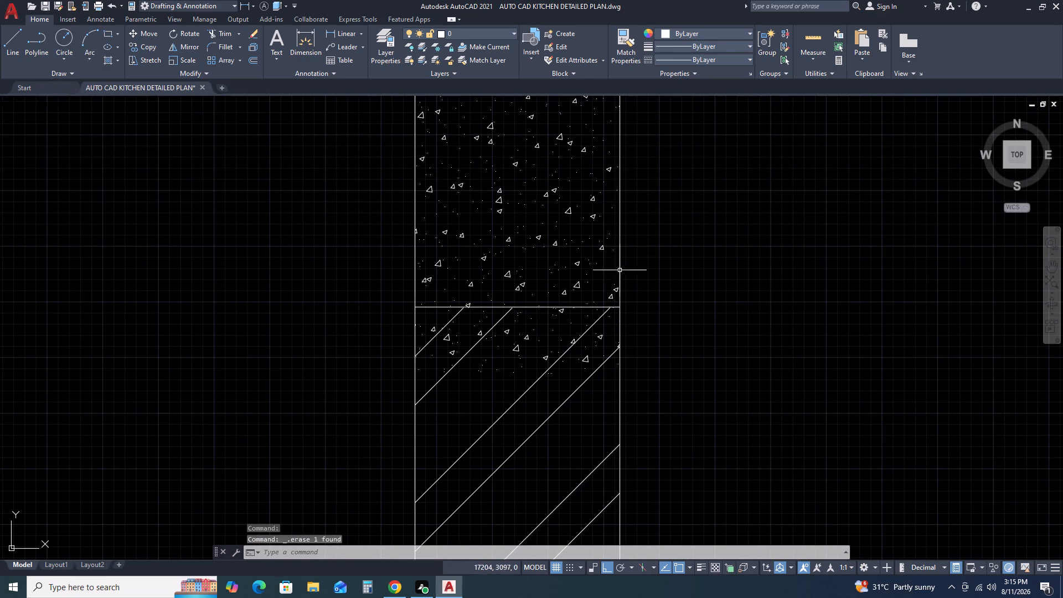
click(621, 237)
key(Delete)
Draw horizontal construction lines through the lower and upper ends of the 325 height dimension.
scroll(620, 237, down, 3)
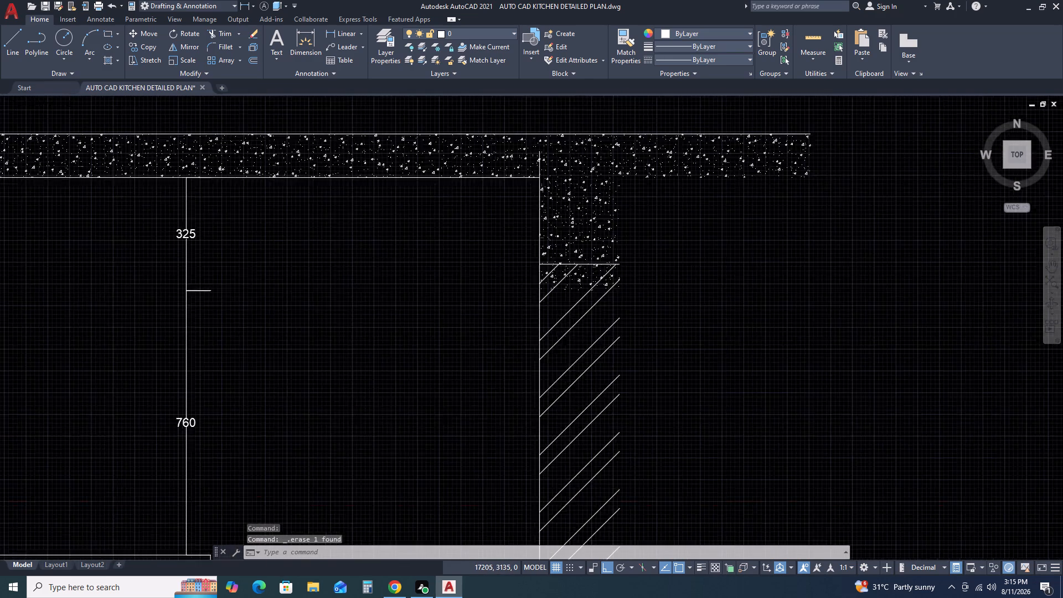
scroll(620, 237, down, 2)
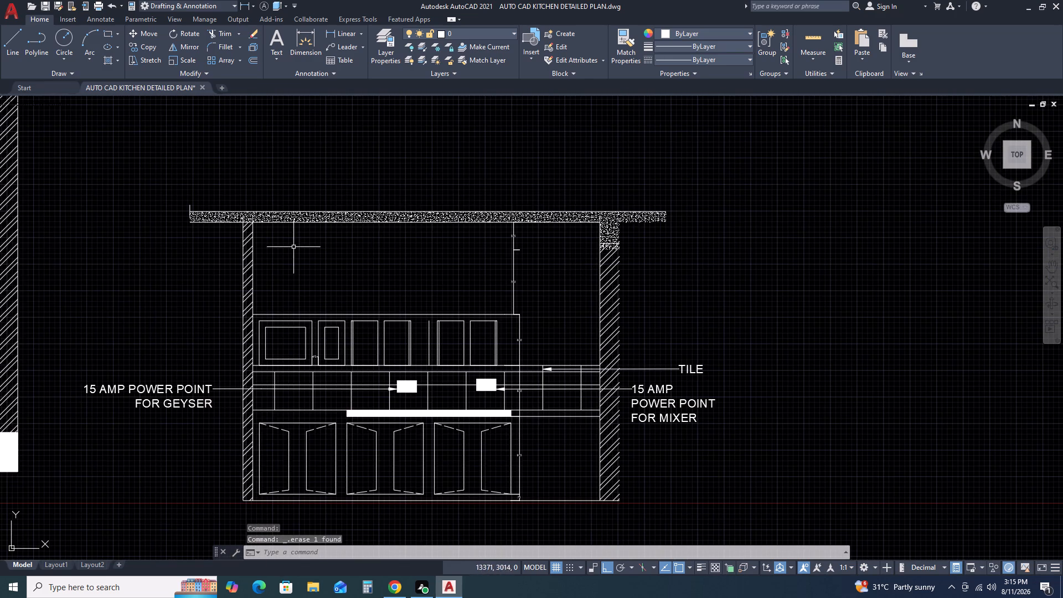
scroll(596, 236, up, 4)
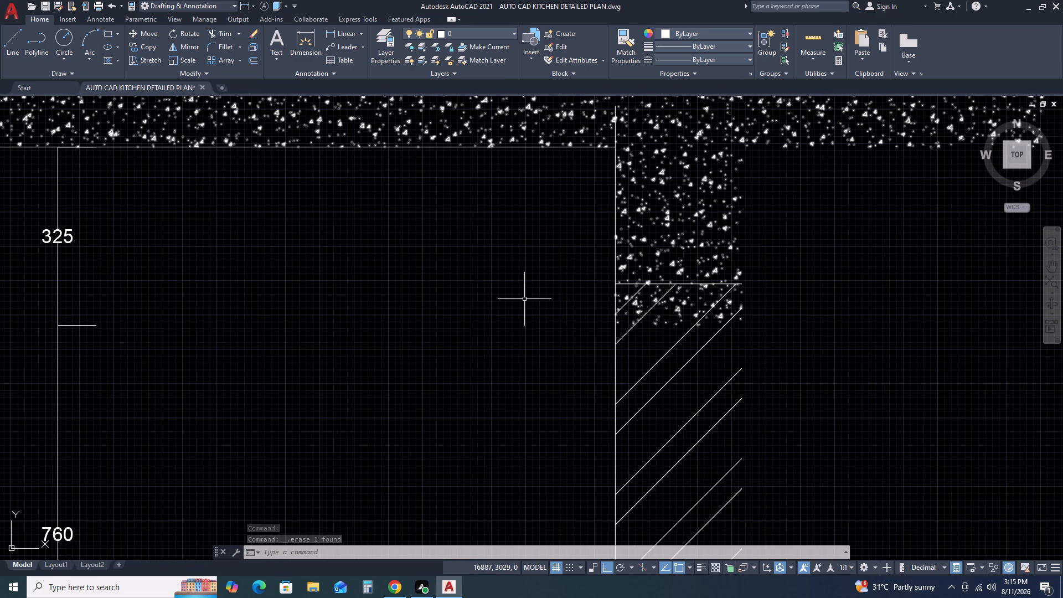
middle_drag(433, 288, 685, 208)
key(x)
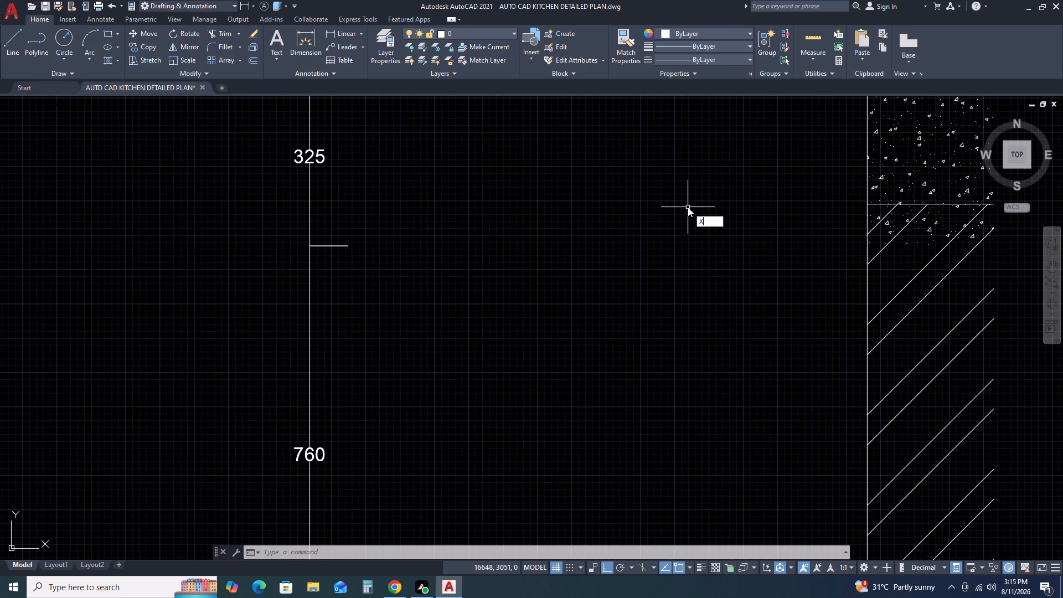
text(L H)
key(space)
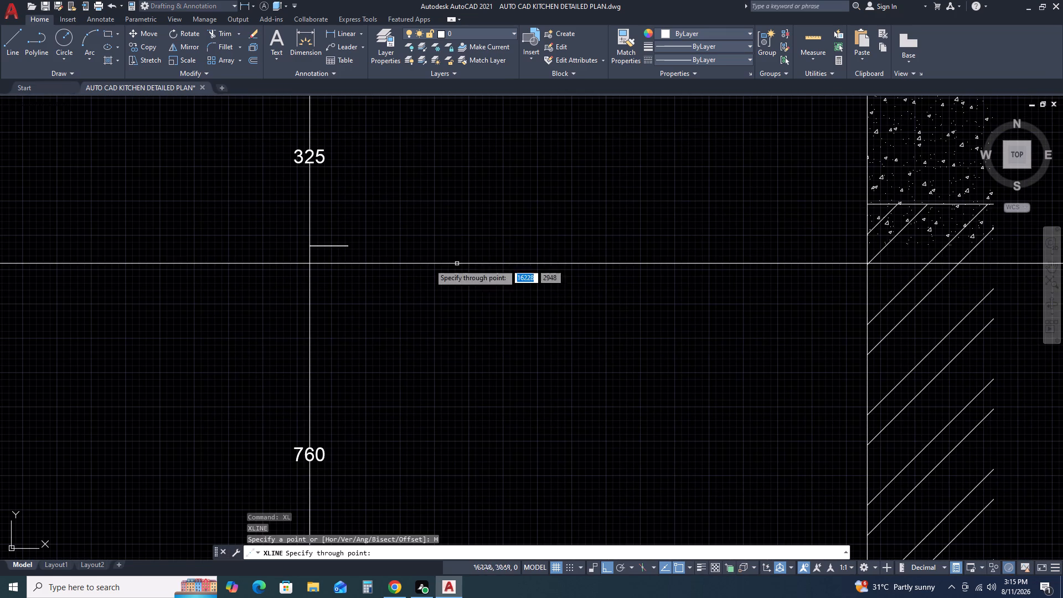
click(351, 246)
scroll(652, 237, down, 3)
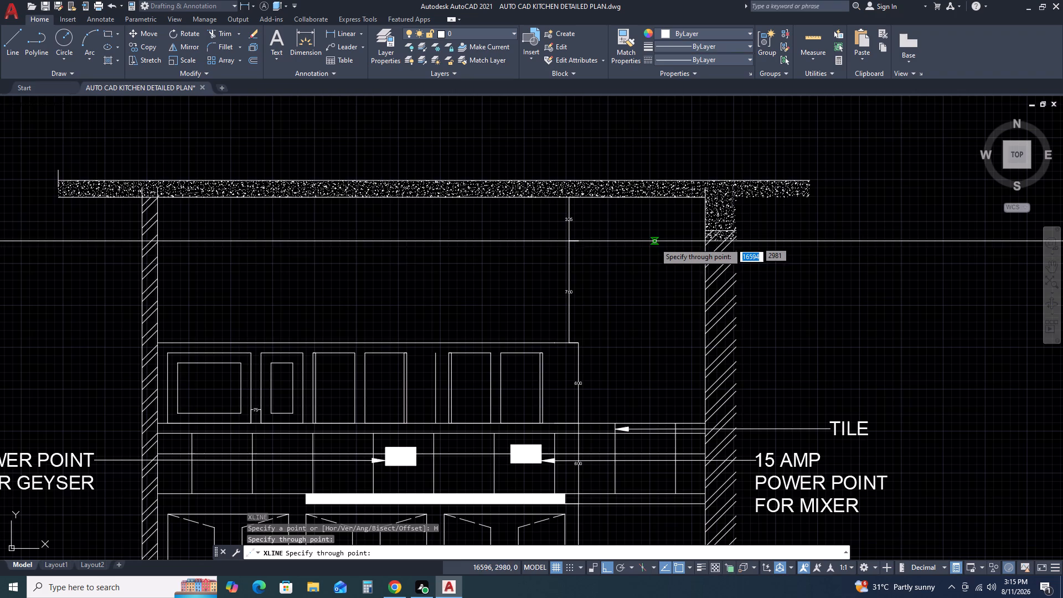
scroll(586, 201, up, 3)
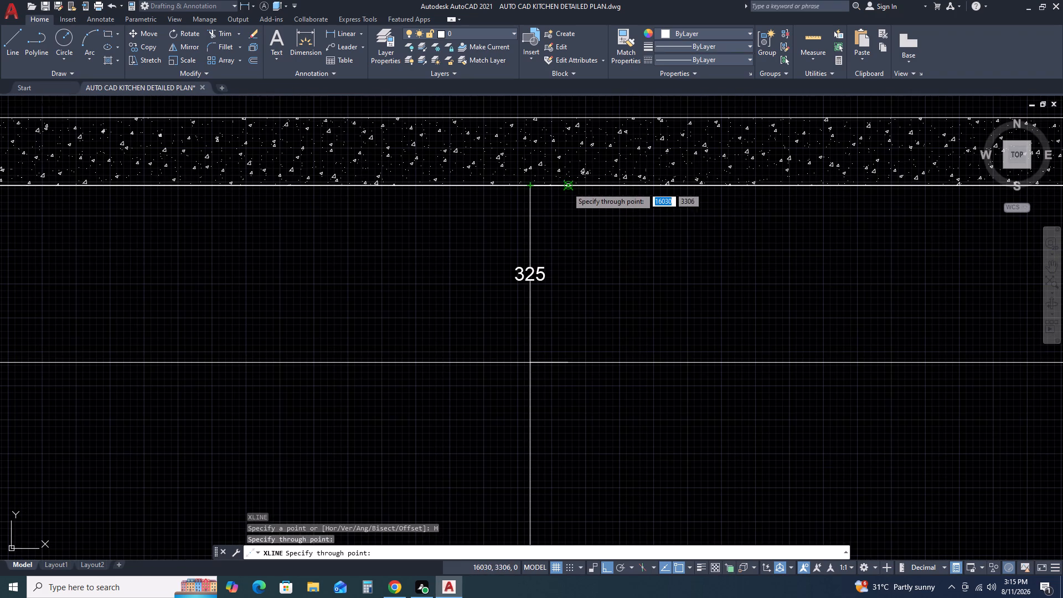
click(571, 186)
key(Escape)
Add a vertical linear dimension outside the left wall, from the ceiling slab's top to the floor line.
scroll(466, 212, down, 3)
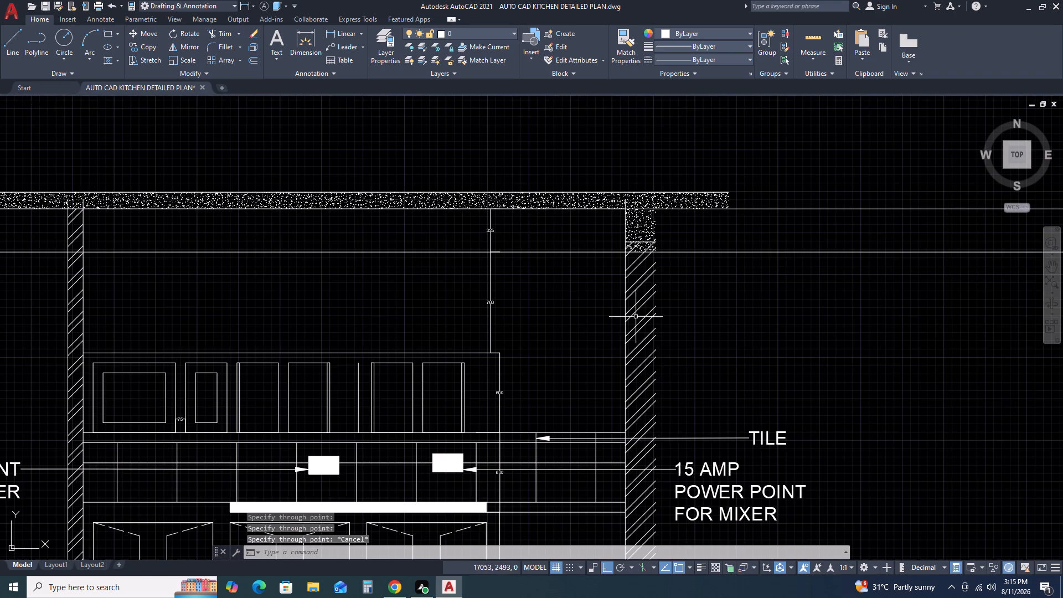
scroll(654, 246, up, 3)
scroll(607, 274, up, 2)
scroll(608, 265, down, 3)
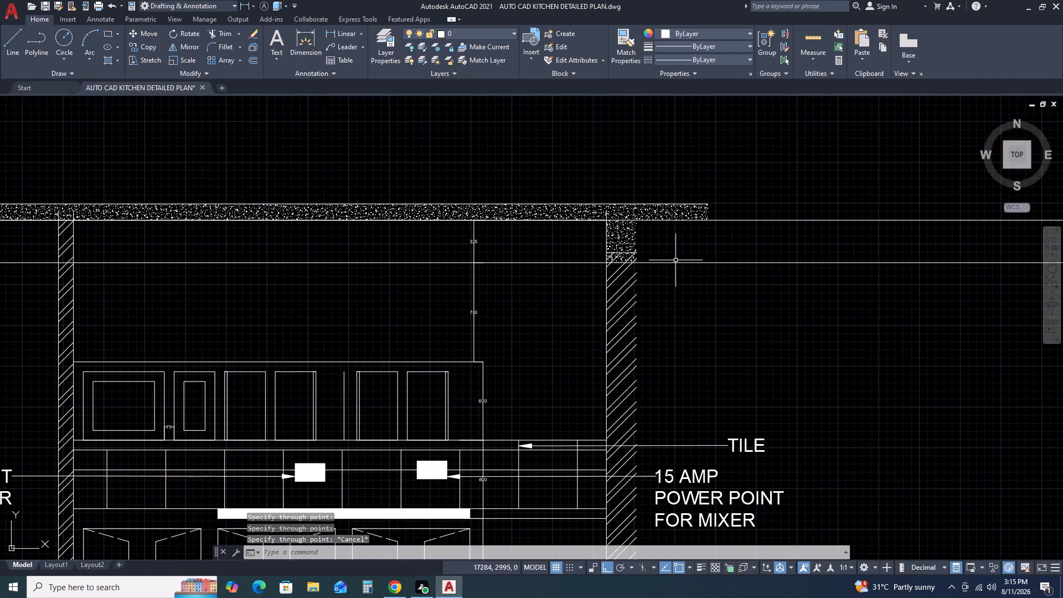
scroll(678, 260, down, 5)
scroll(702, 323, up, 3)
scroll(718, 312, down, 2)
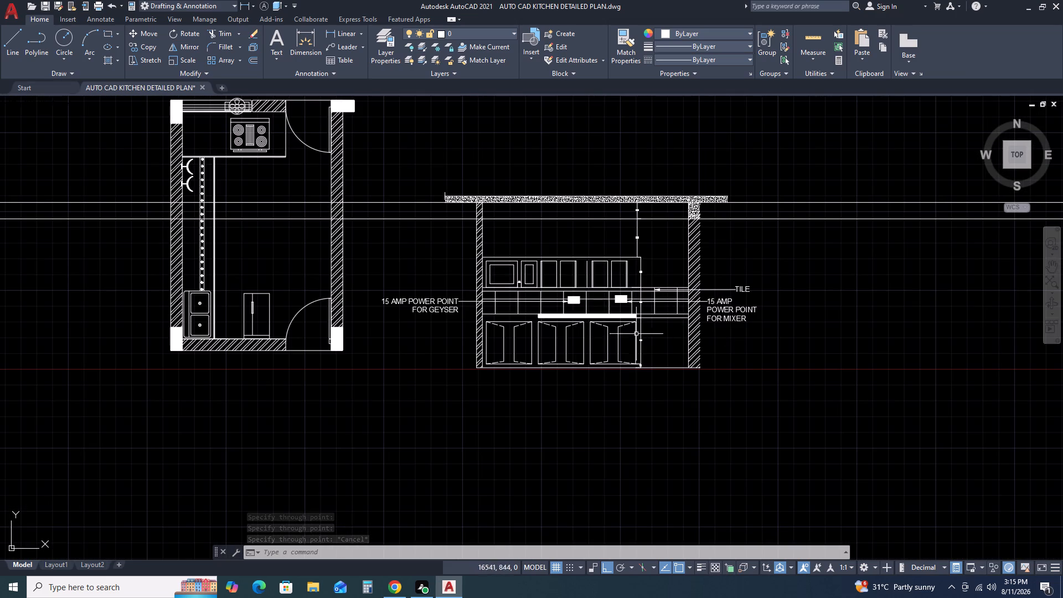
key(space)
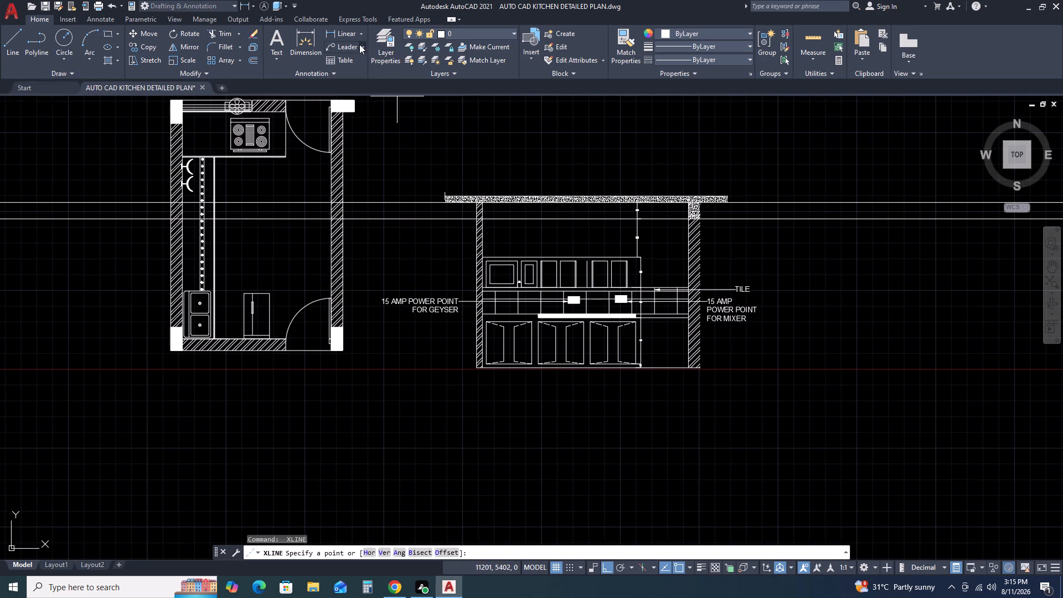
click(354, 35)
scroll(466, 219, up, 3)
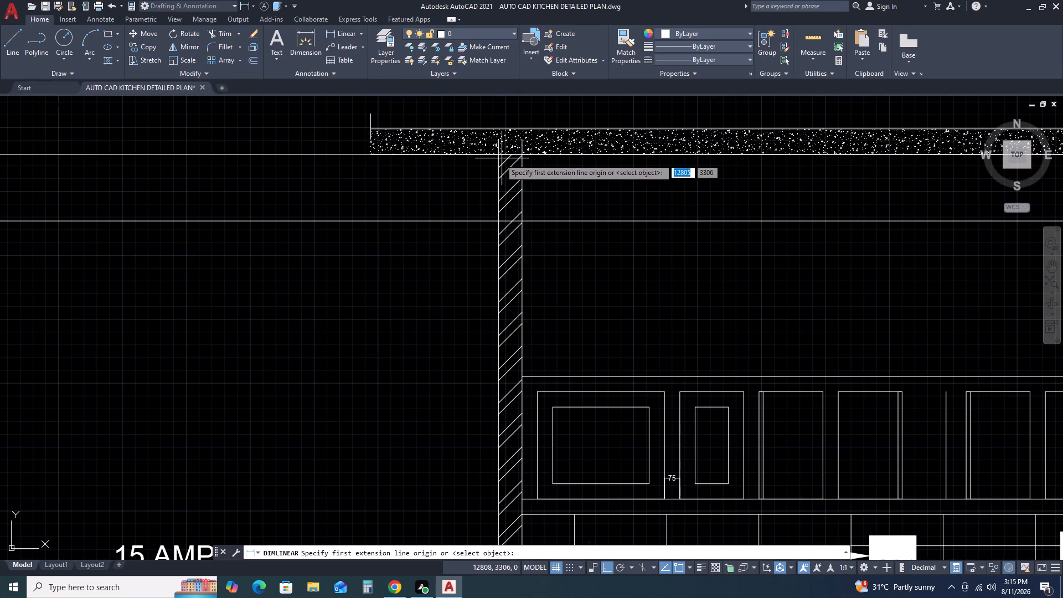
click(499, 127)
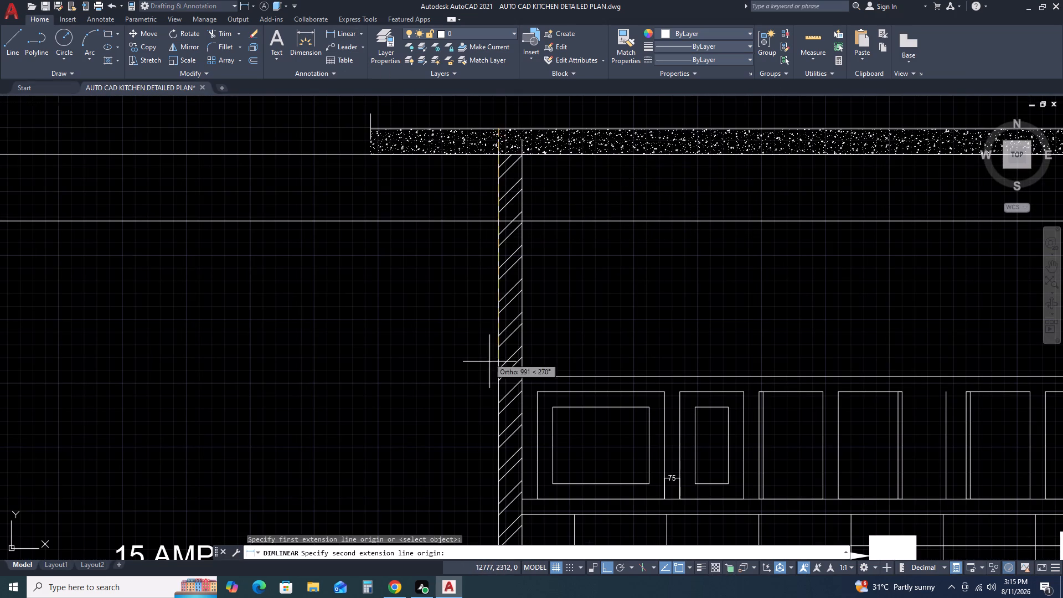
scroll(491, 367, down, 3)
scroll(503, 489, up, 3)
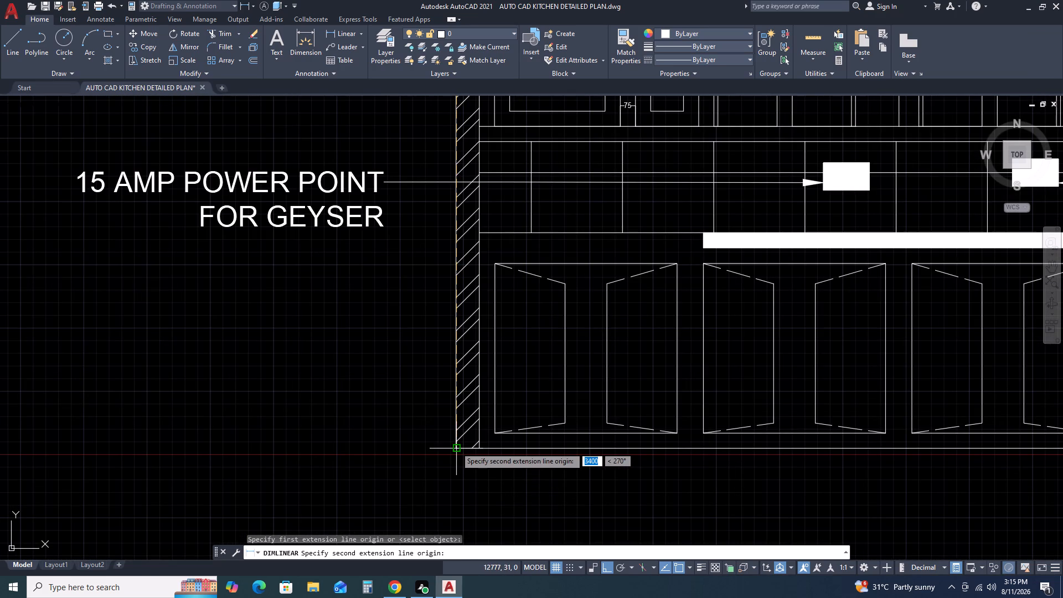
click(456, 447)
click(421, 447)
Examine the elevation's ceiling slab, beam, construction lines and height dimensions.
scroll(438, 420, down, 1)
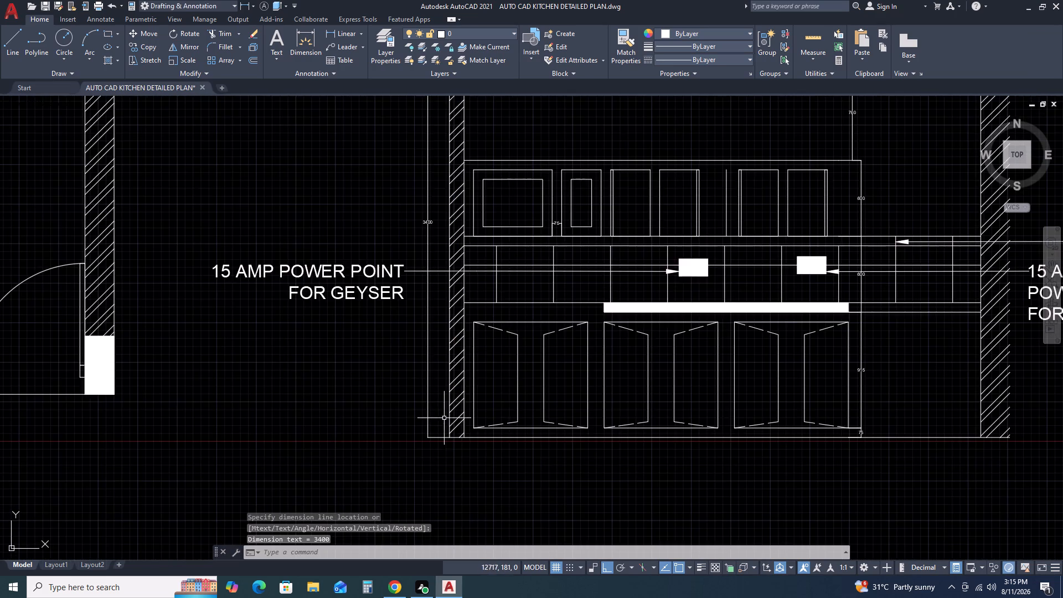
scroll(452, 411, down, 1)
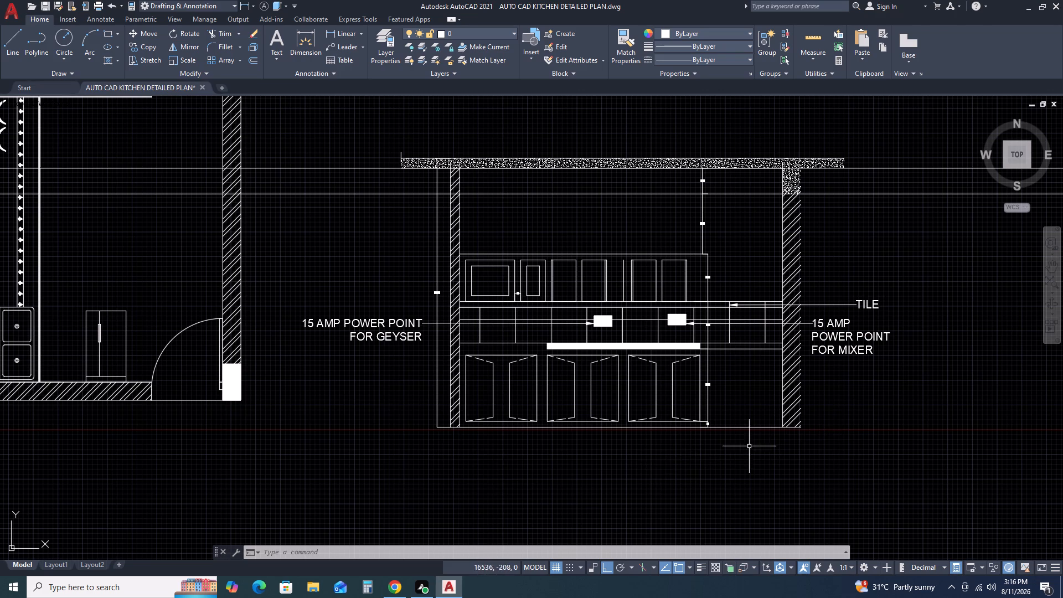
scroll(803, 168, up, 2)
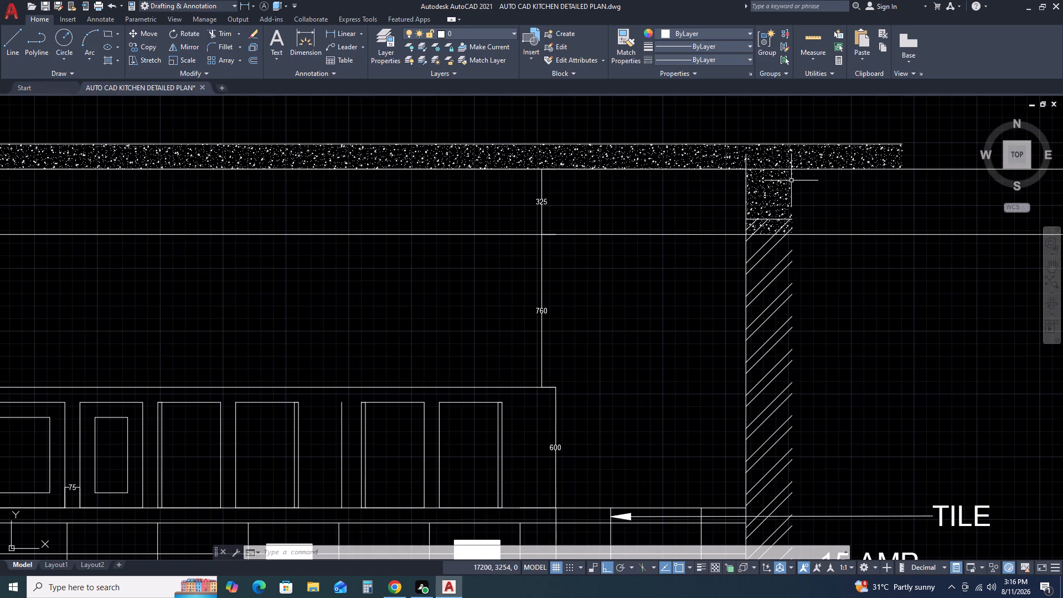
scroll(788, 230, down, 2)
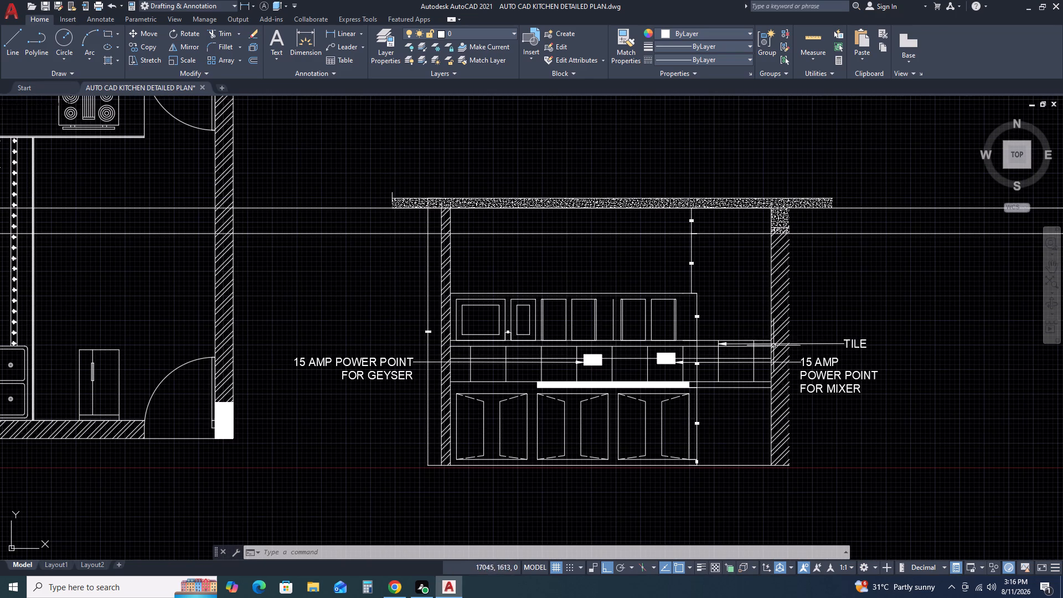
scroll(426, 326, up, 5)
scroll(448, 337, down, 3)
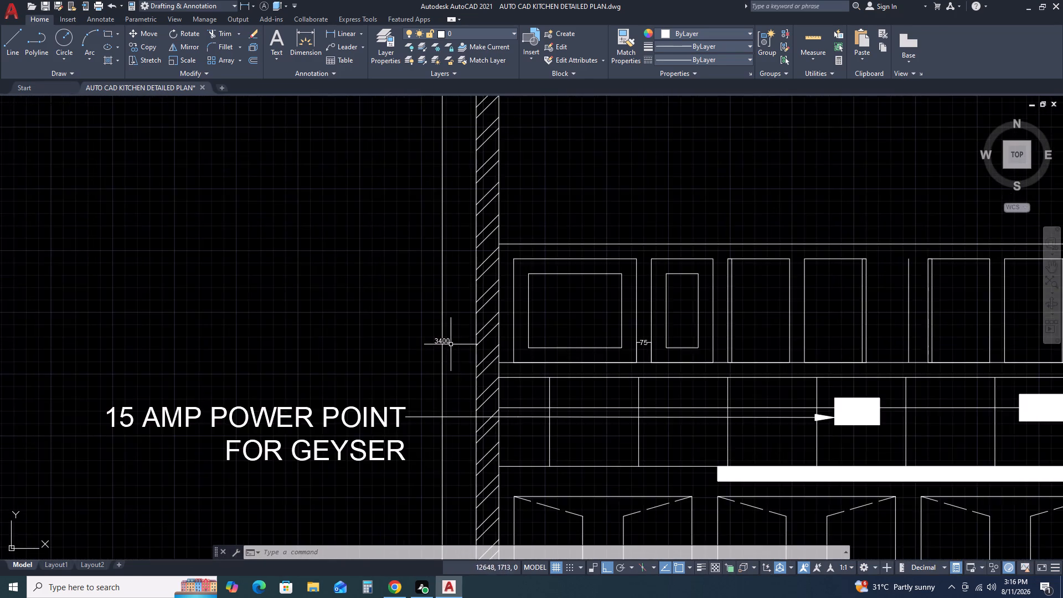
scroll(468, 372, down, 3)
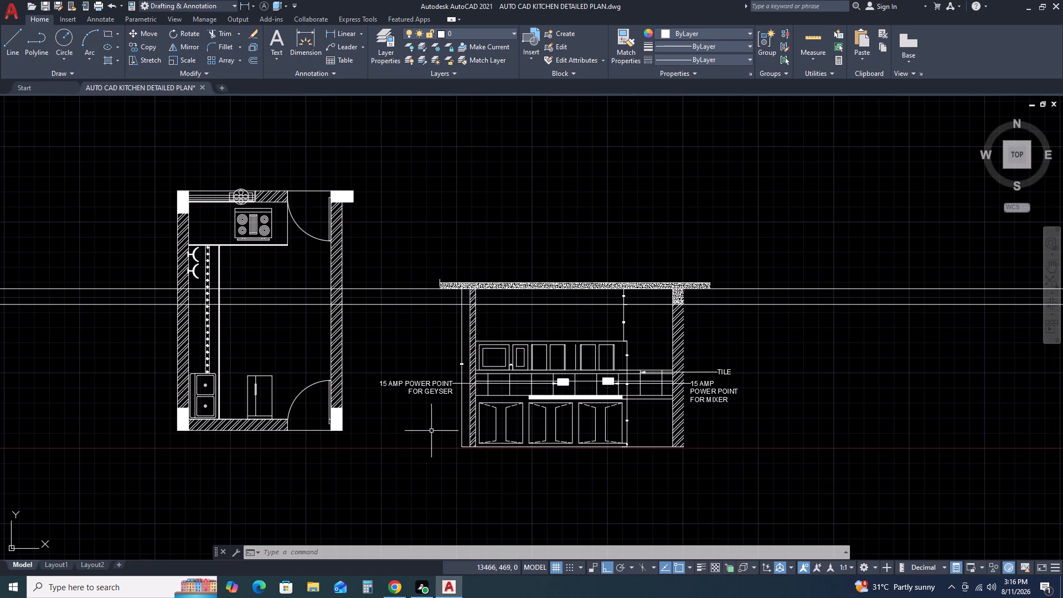
scroll(623, 297, up, 2)
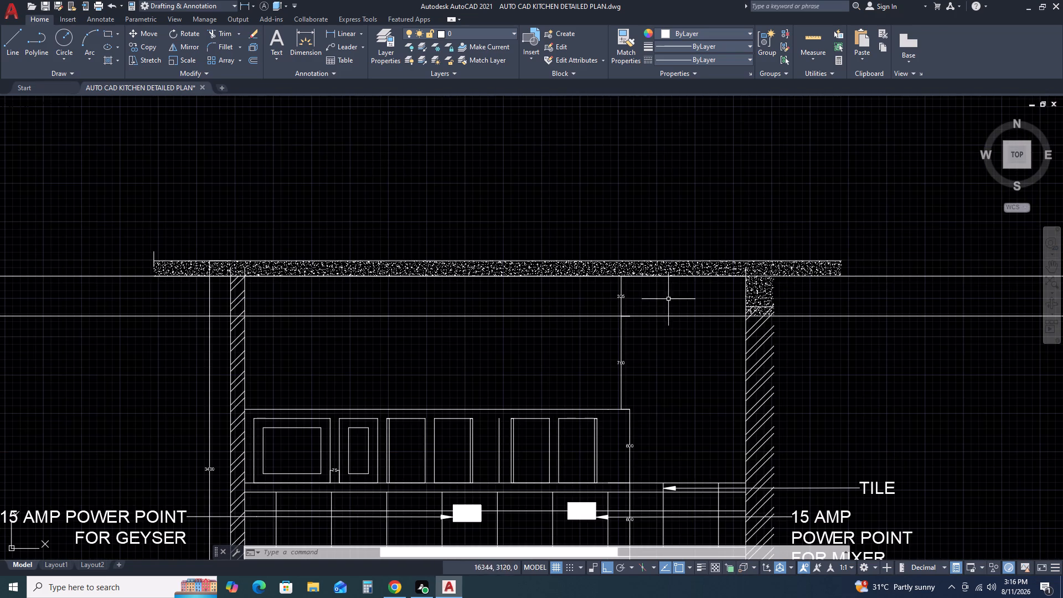
scroll(646, 295, up, 2)
scroll(641, 273, down, 3)
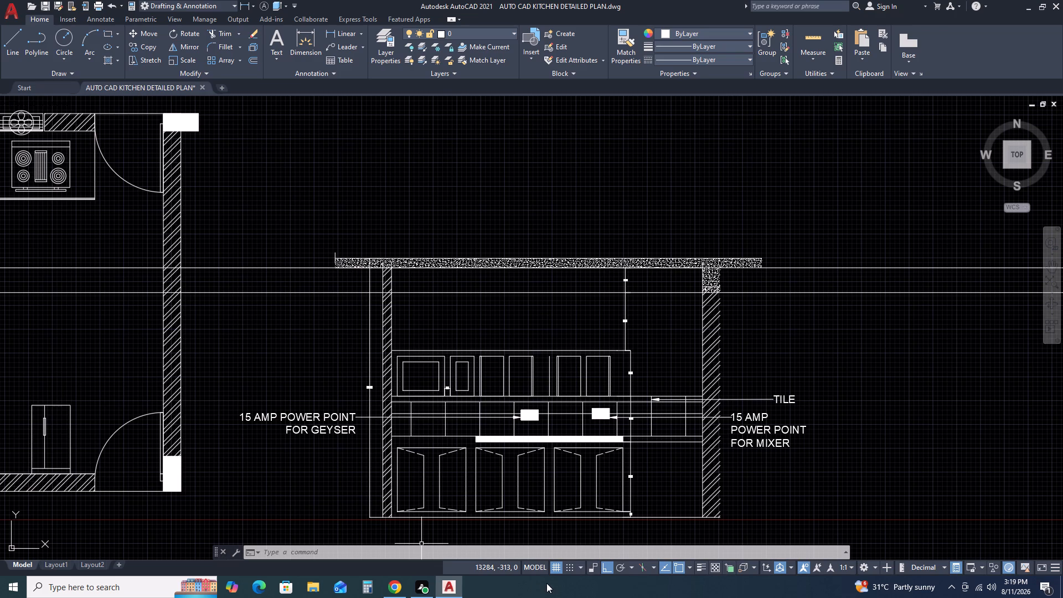
Draw a vertical line closing the ceiling slab's right end, from its top edge down to the underside construction line.
key(l)
key(space)
scroll(757, 249, up, 4)
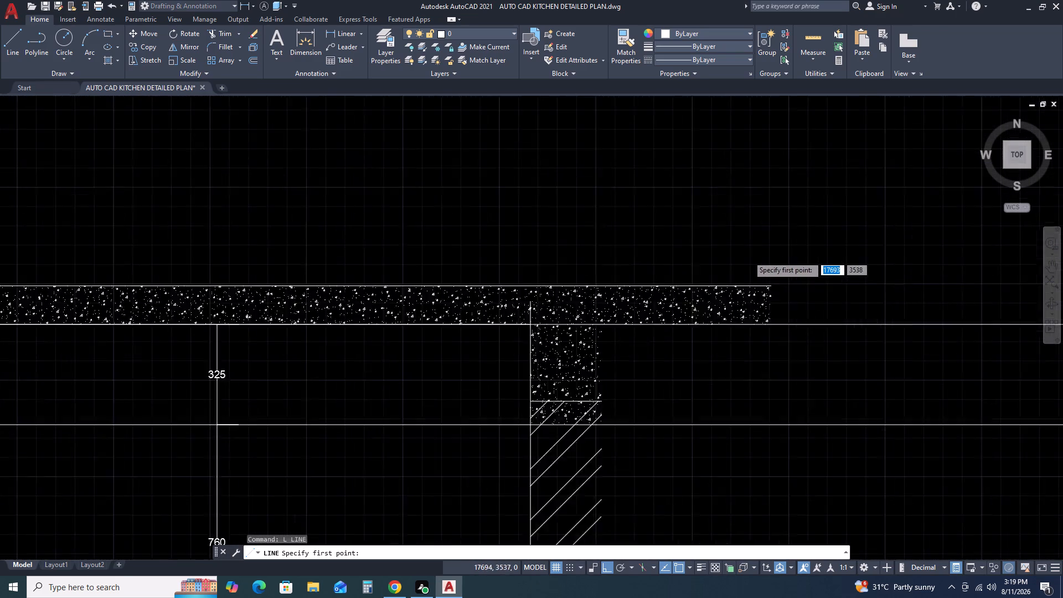
click(781, 306)
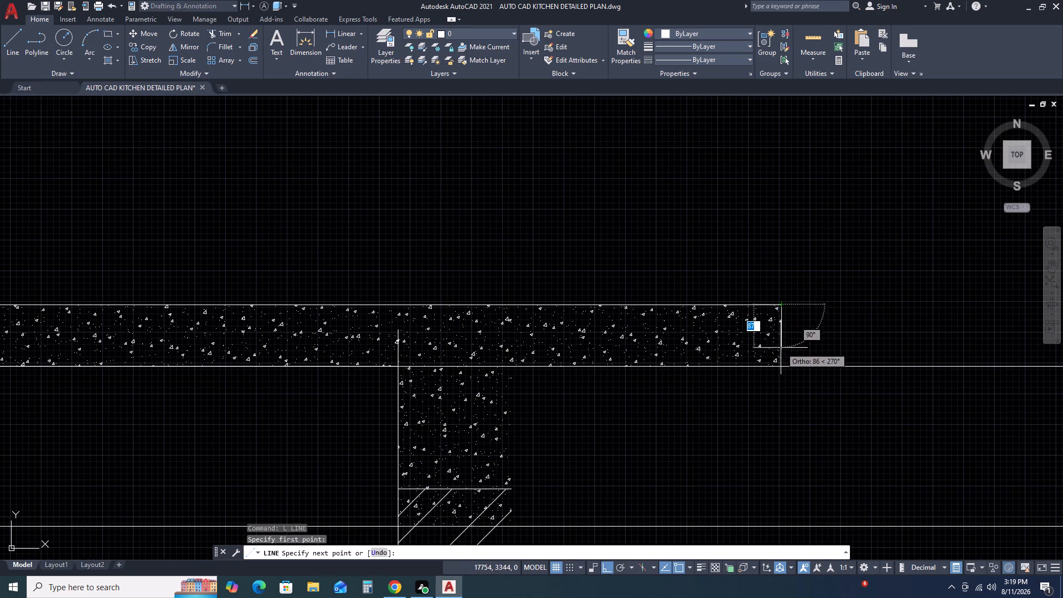
click(783, 368)
key(Escape)
Delete the misplaced vertical end line at the ceiling slab's left end.
scroll(643, 339, down, 4)
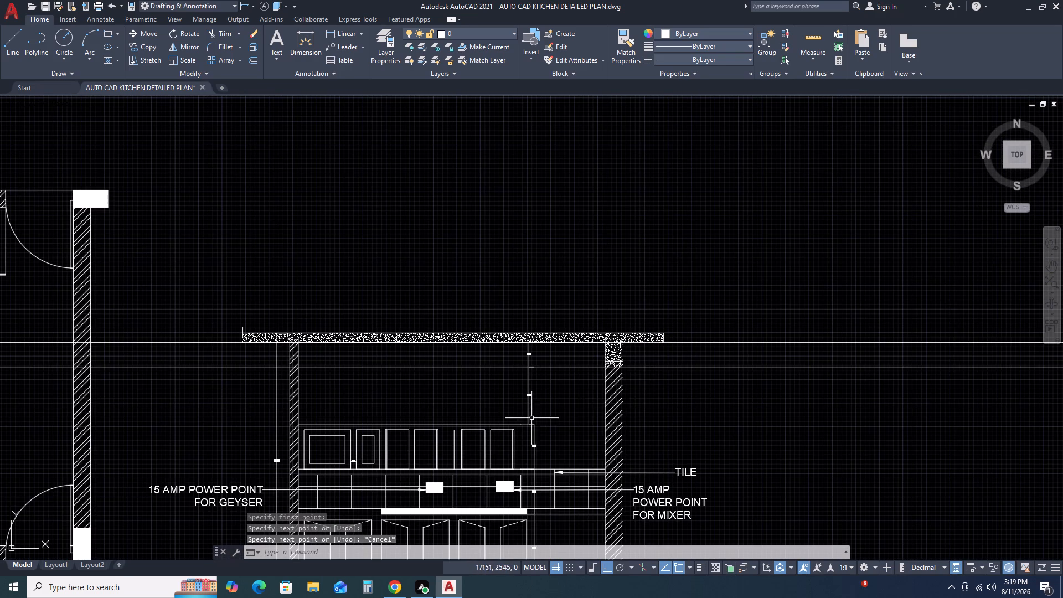
scroll(225, 348, up, 2)
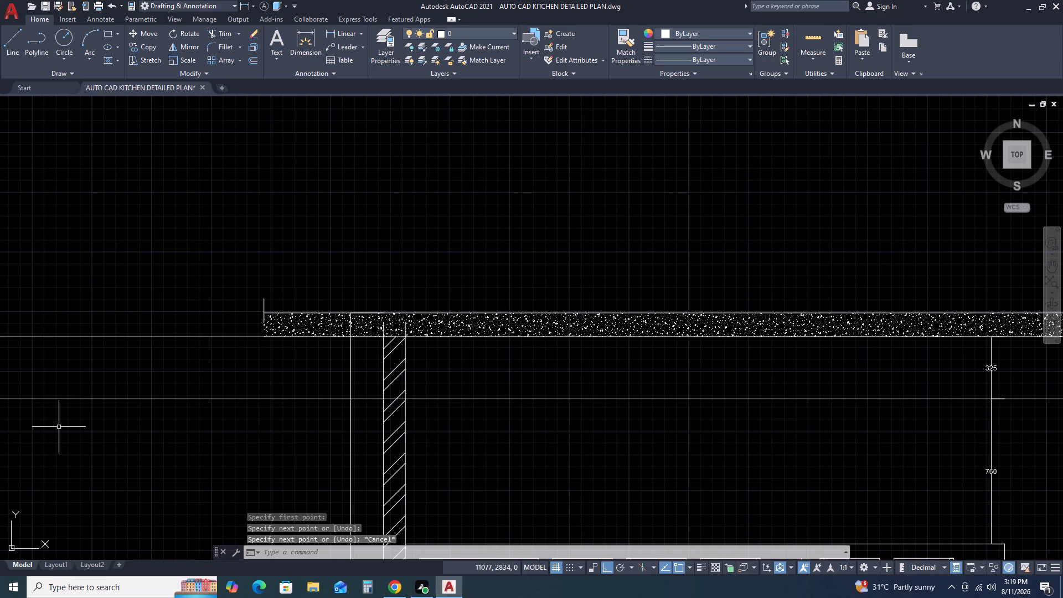
scroll(244, 310, up, 3)
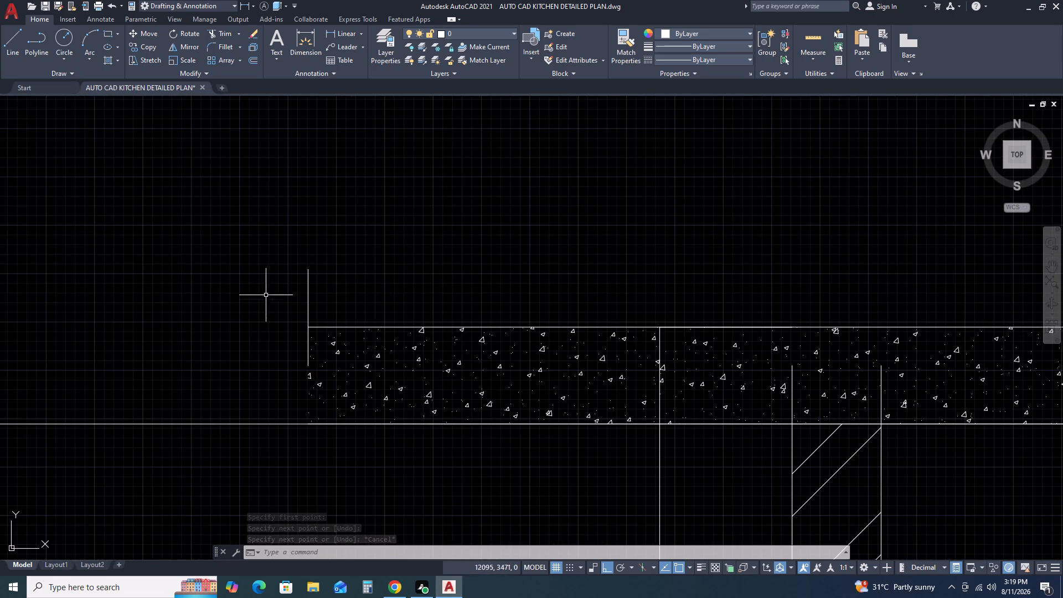
click(370, 280)
click(285, 264)
key(Delete)
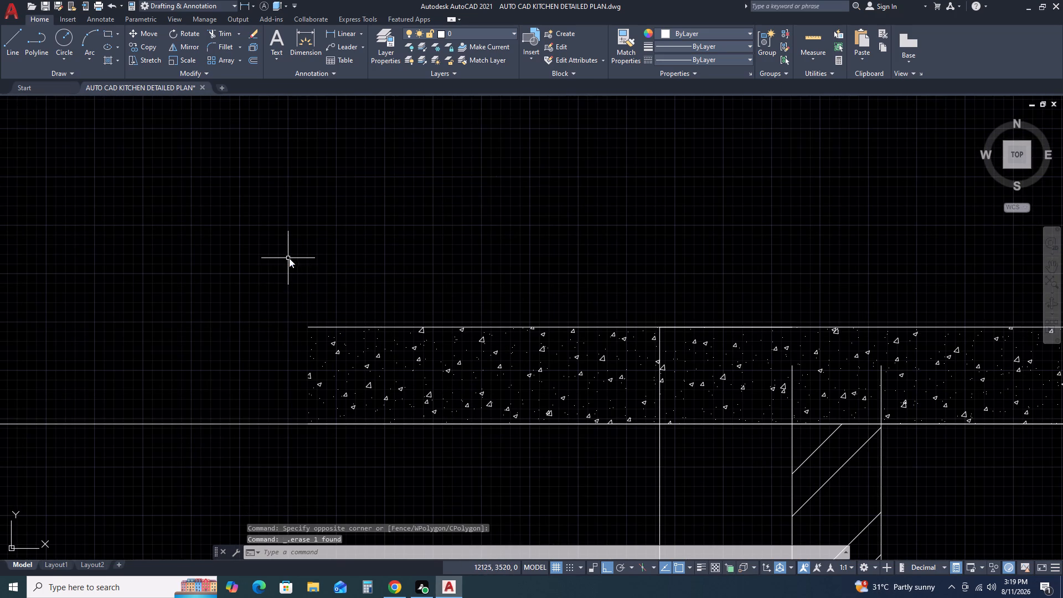
Draw a 125-long vertical line closing the ceiling slab's left end, from its top edge down to the underside construction line.
key(l)
key(space)
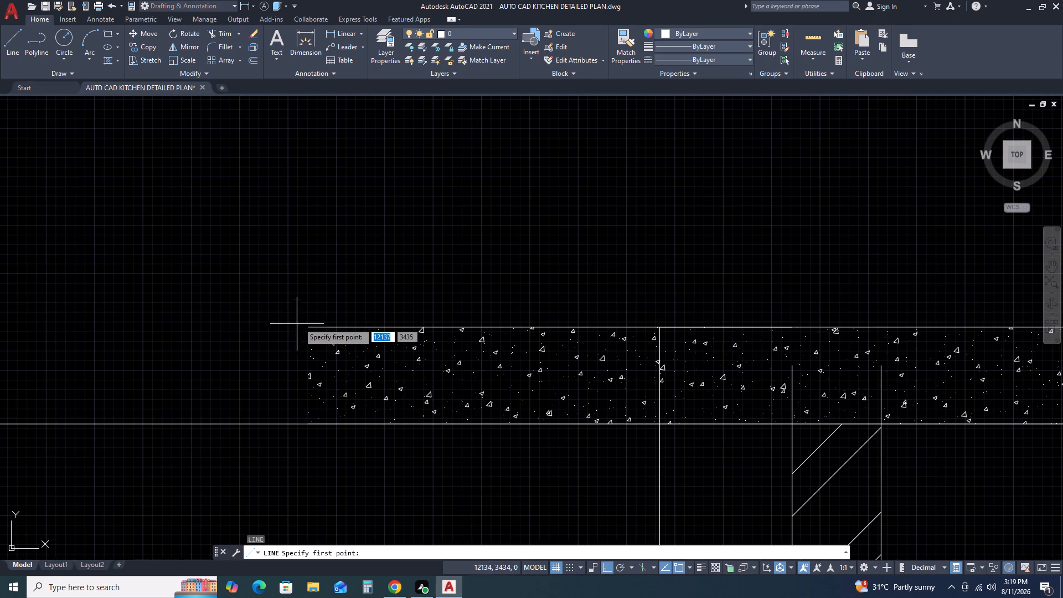
click(310, 329)
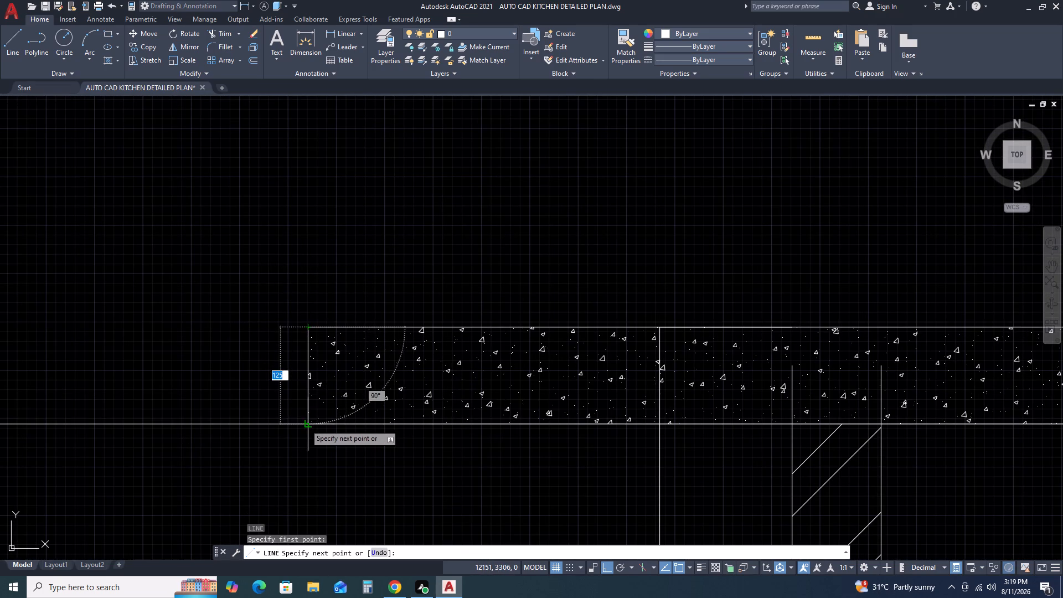
click(308, 424)
key(Escape)
Trim the left wall's two edge lines and the adjacent vertical line where they run up into the ceiling slab.
scroll(497, 341, down, 3)
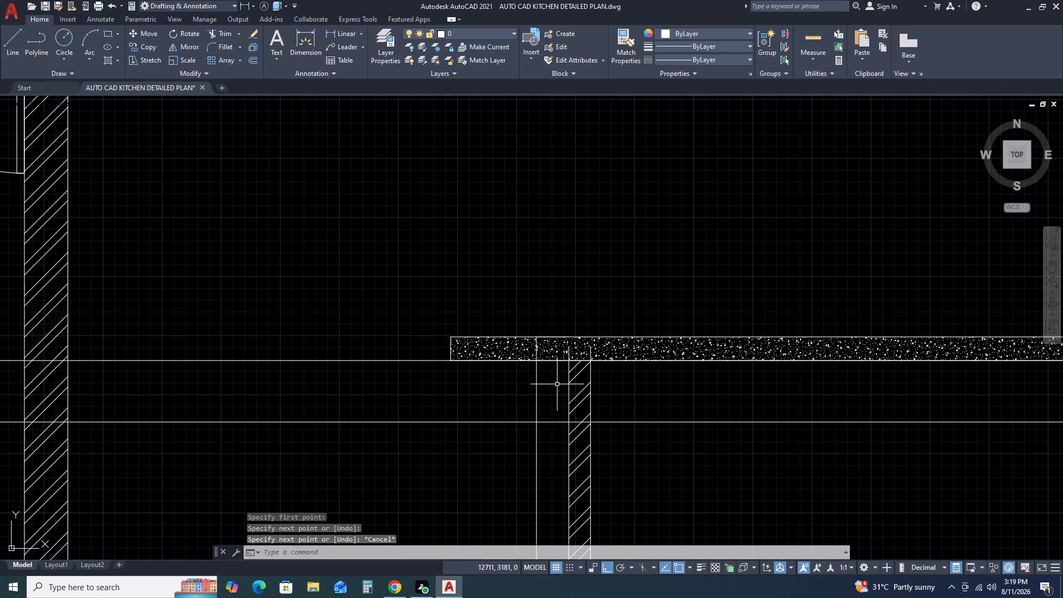
middle_drag(548, 395, 522, 341)
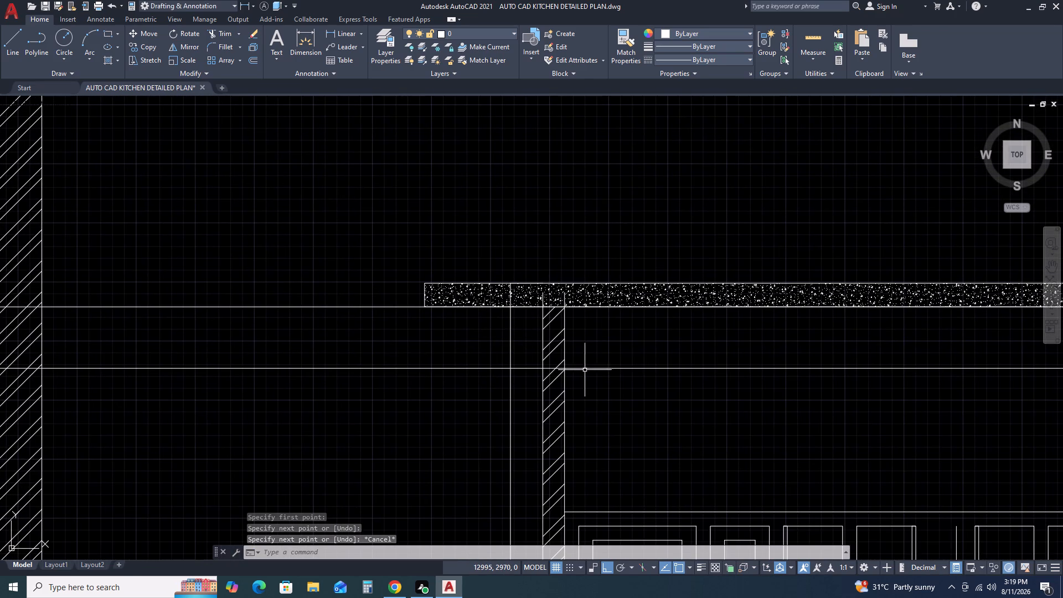
key(t)
key(r)
key(space)
scroll(544, 298, up, 3)
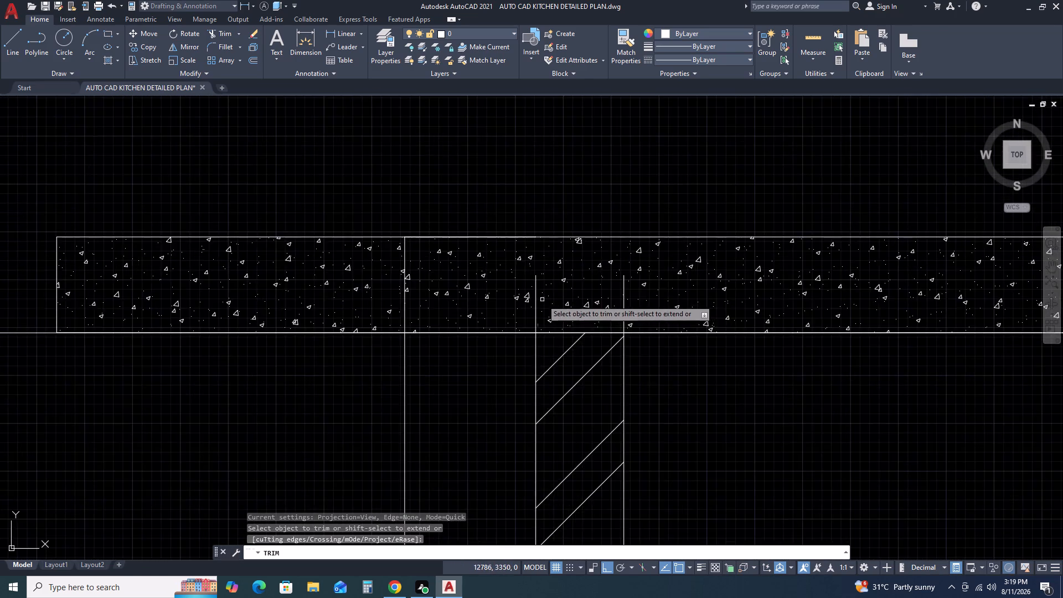
scroll(542, 300, up, 2)
click(524, 321)
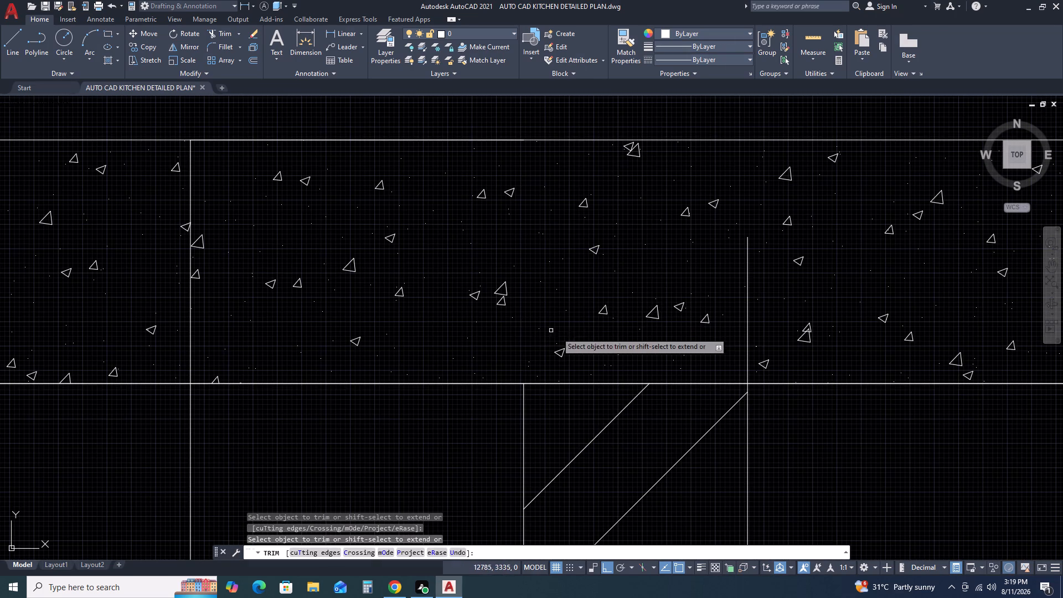
click(748, 307)
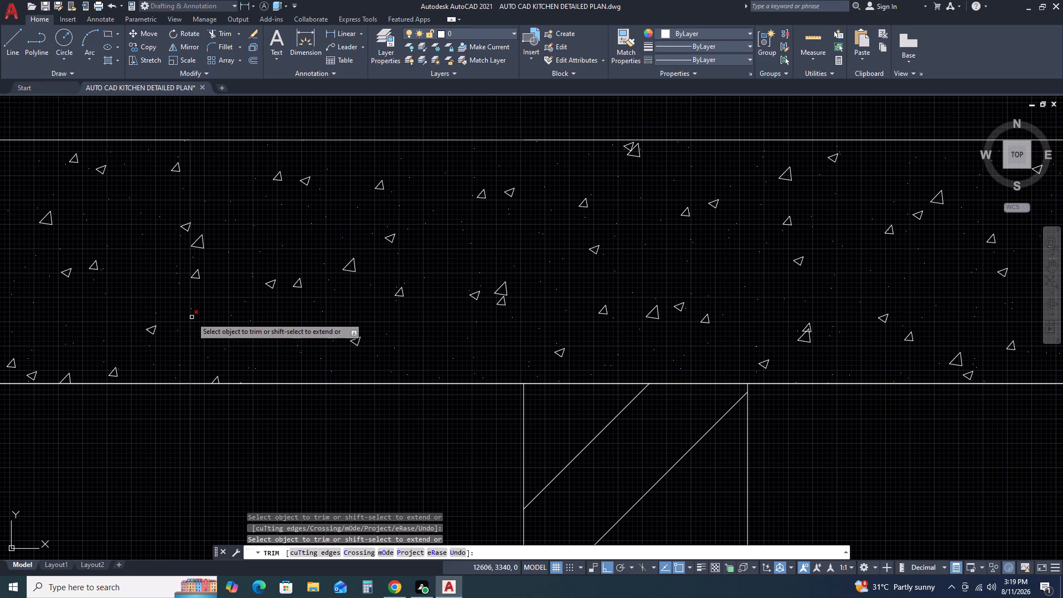
click(192, 317)
Trim away the two horizontal construction lines beyond the right wall and between the walls under the ceiling slab.
scroll(199, 310, down, 4)
scroll(464, 336, down, 2)
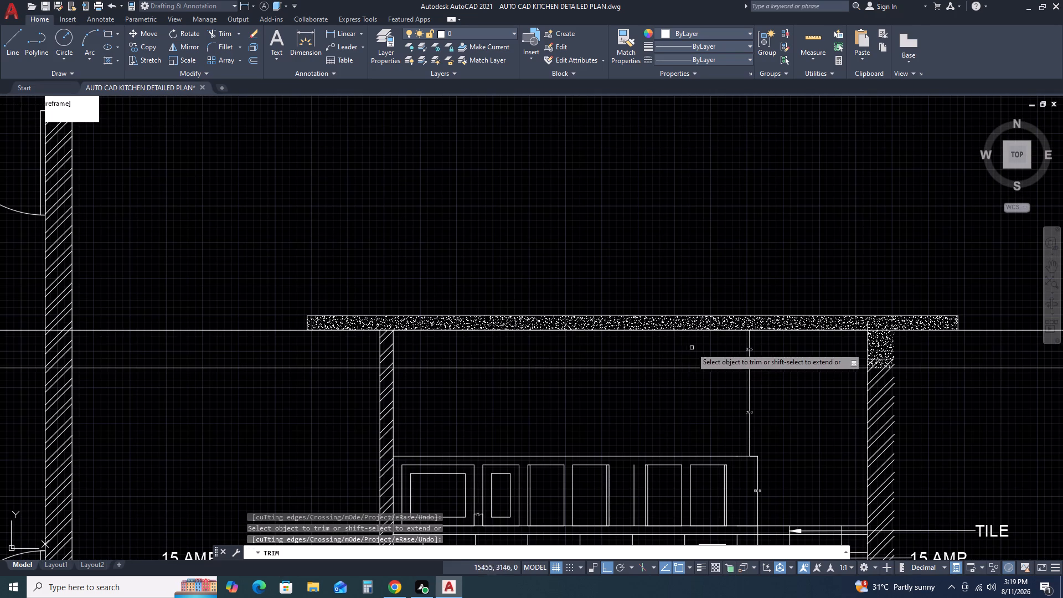
scroll(499, 341, down, 4)
scroll(568, 342, up, 3)
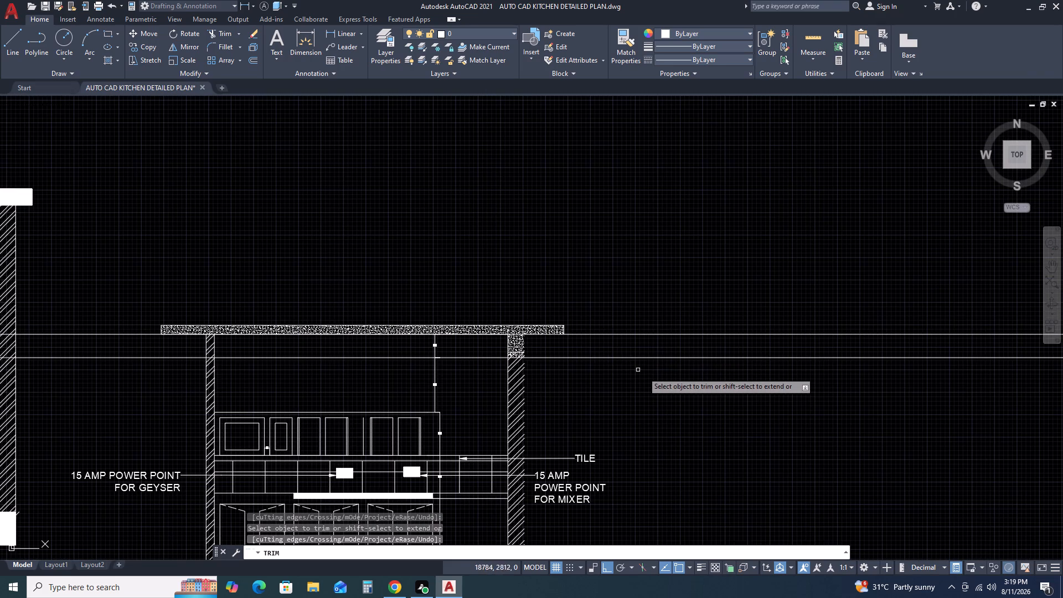
drag(655, 380, 654, 373)
click(641, 300)
scroll(394, 369, up, 1)
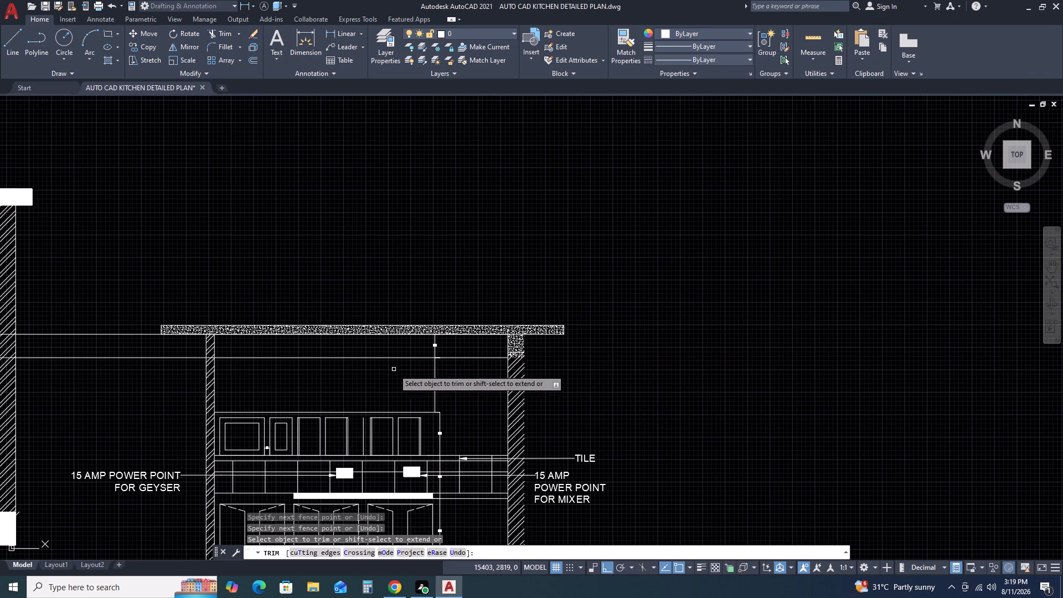
scroll(394, 369, up, 1)
drag(391, 360, 389, 354)
click(356, 321)
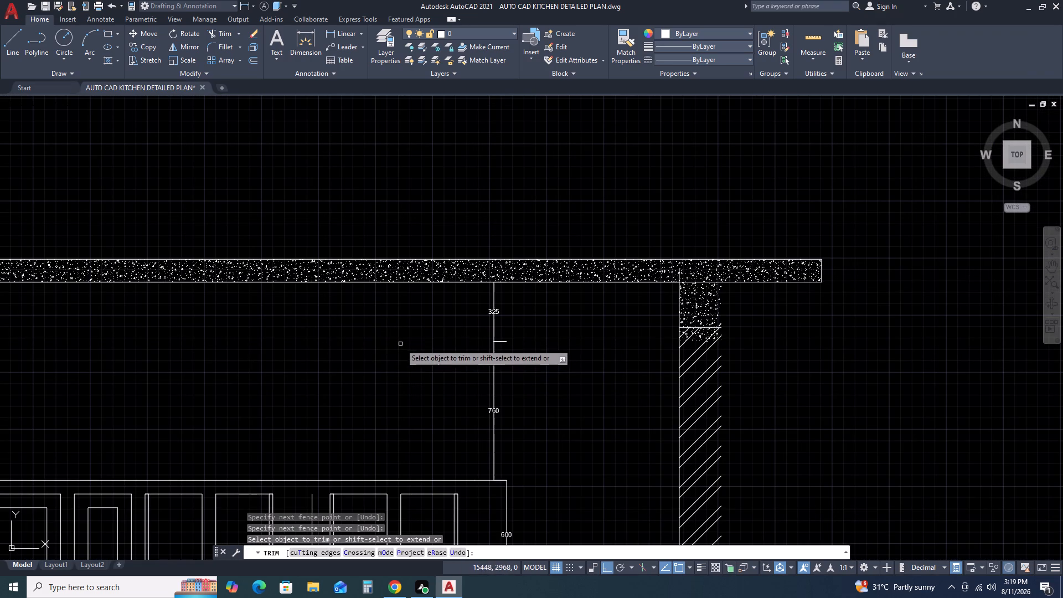
click(441, 281)
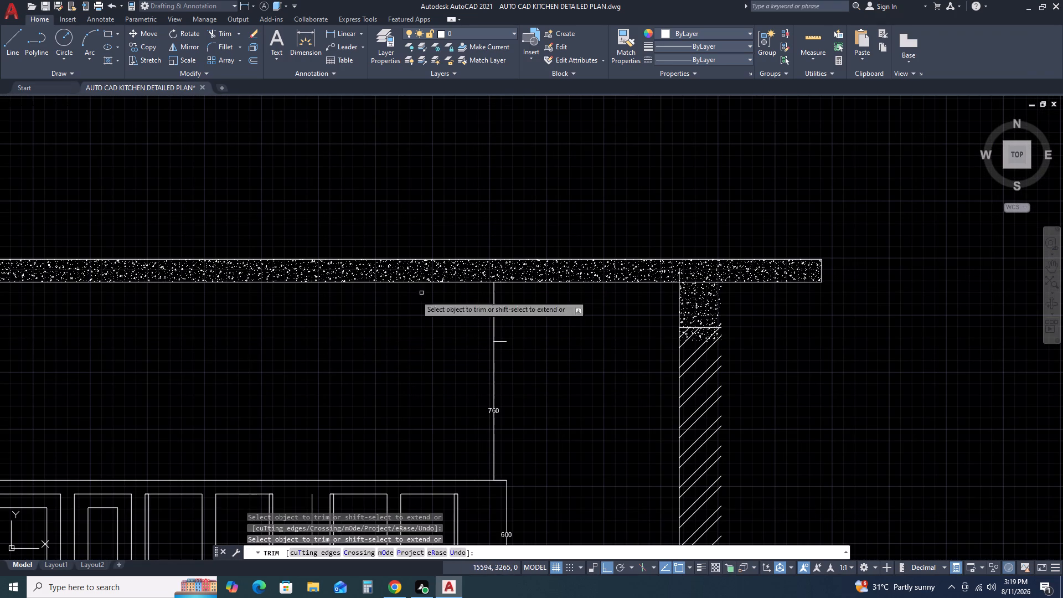
key(Escape)
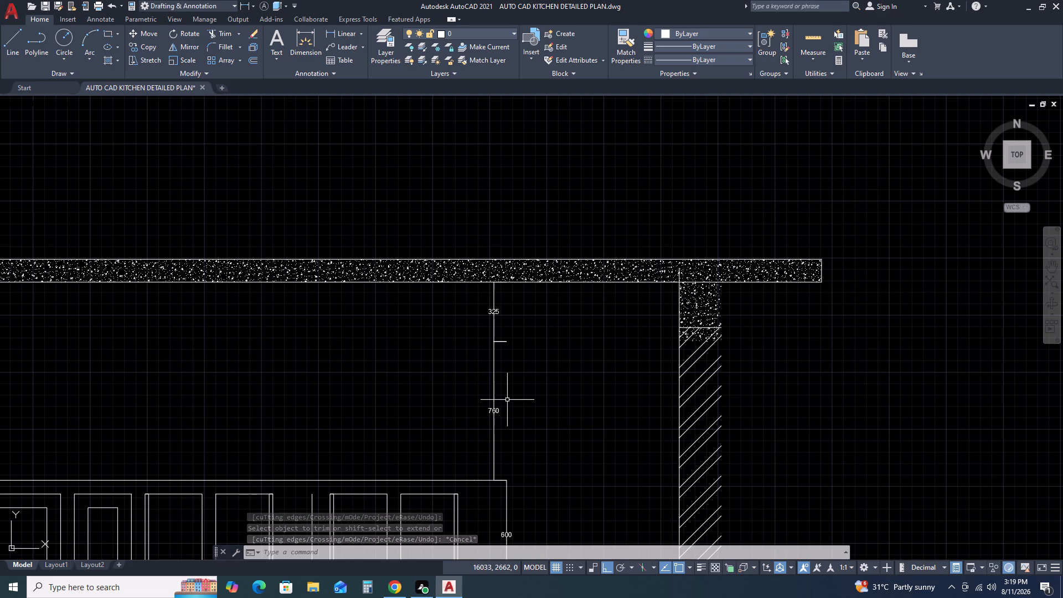
Trim the right wall's inner edge line where it protrudes into the ceiling slab.
scroll(692, 287, up, 2)
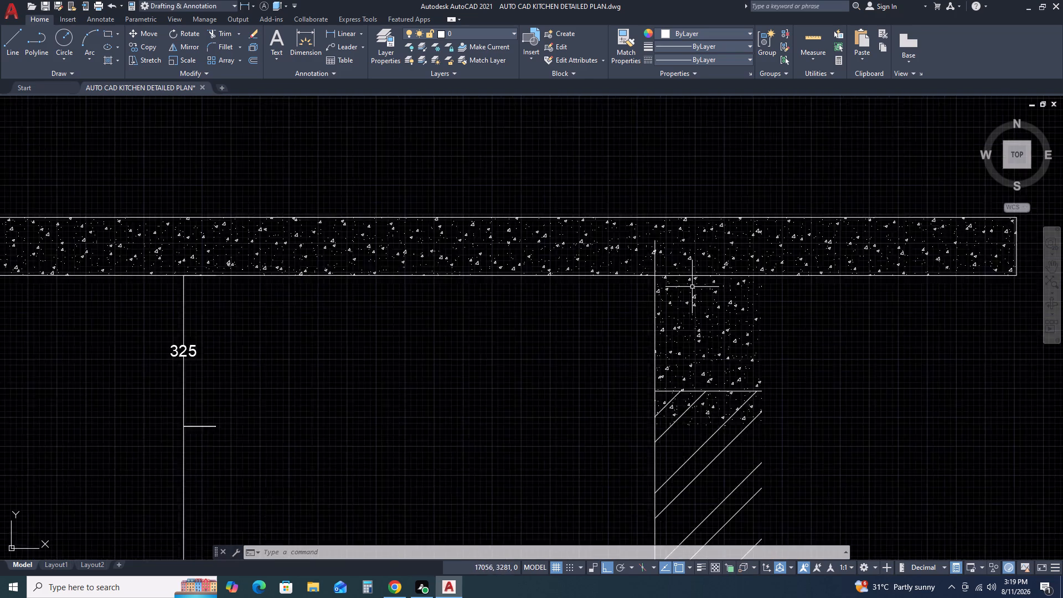
scroll(692, 287, up, 1)
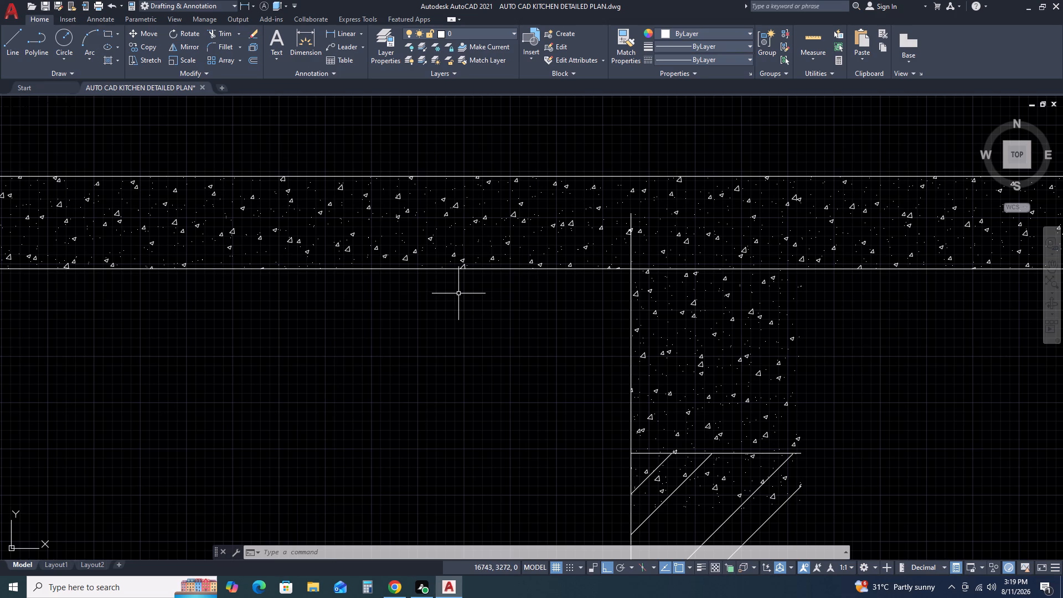
text(TR)
key(space)
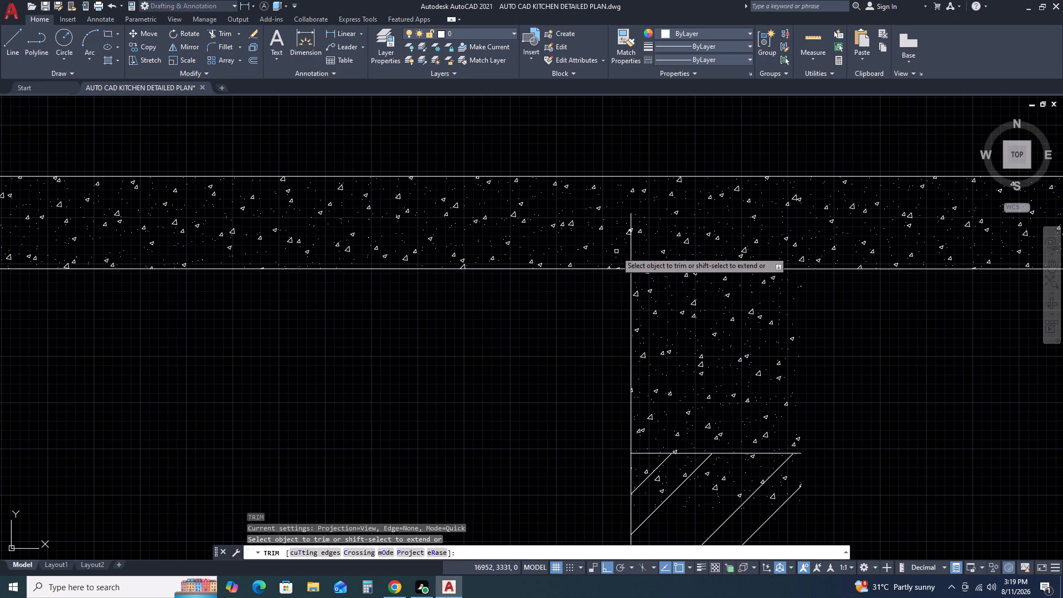
click(634, 229)
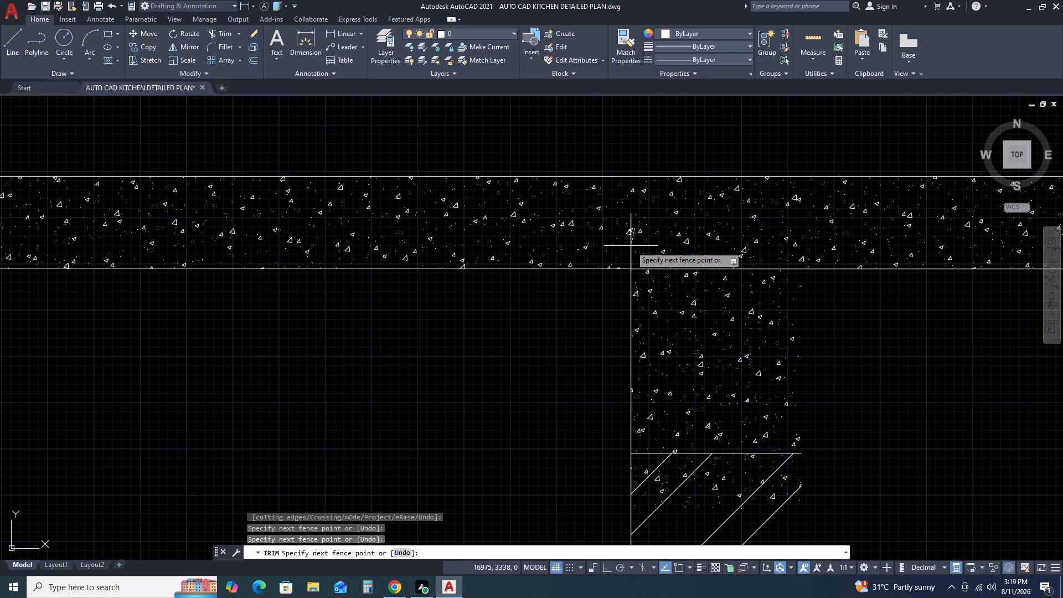
click(629, 247)
scroll(831, 441, down, 2)
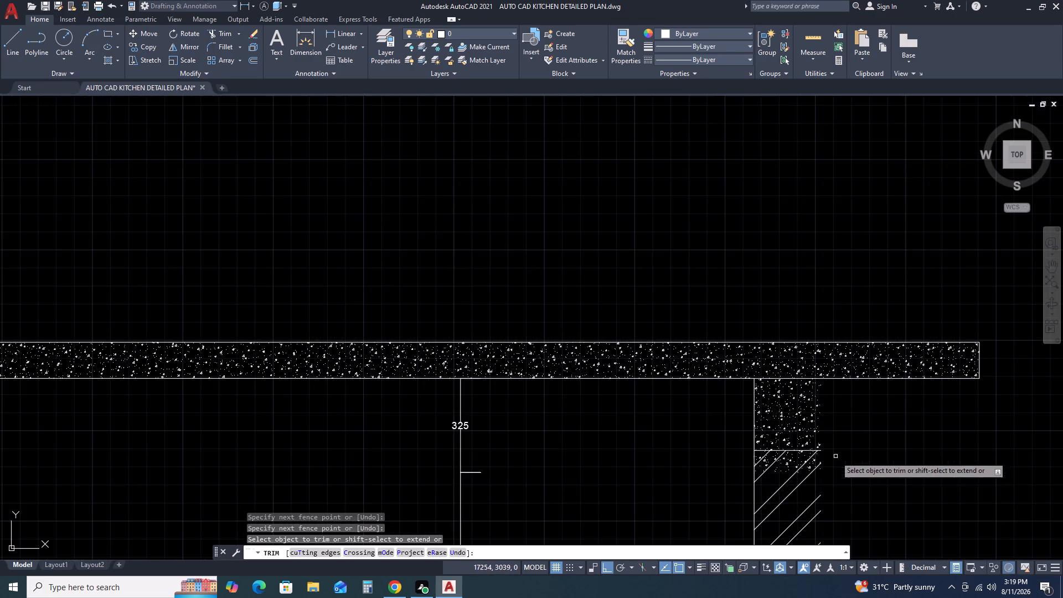
middle_drag(878, 496, 803, 405)
middle_drag(787, 378, 781, 369)
key(Escape)
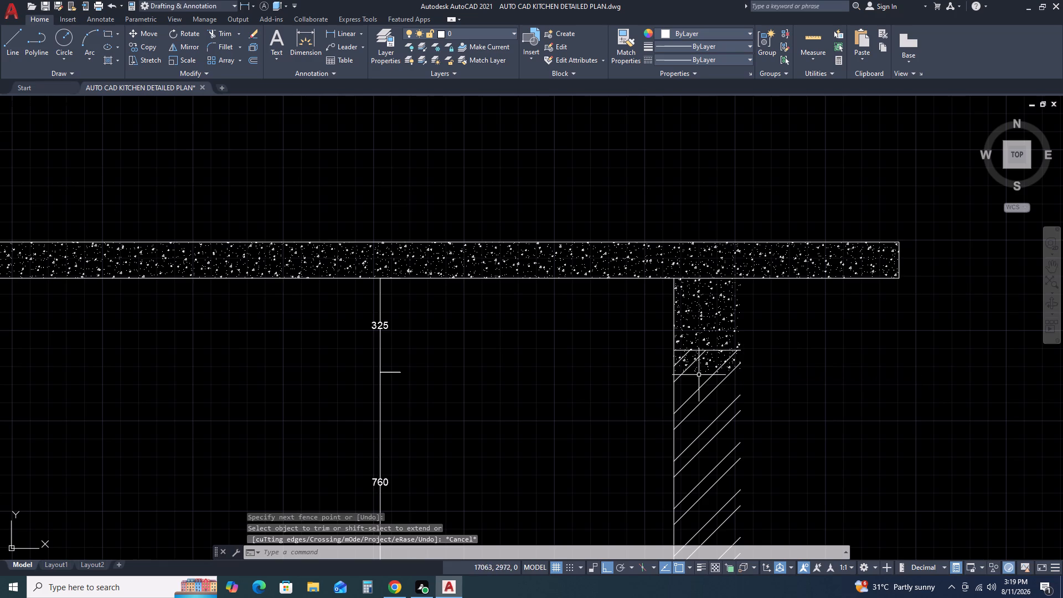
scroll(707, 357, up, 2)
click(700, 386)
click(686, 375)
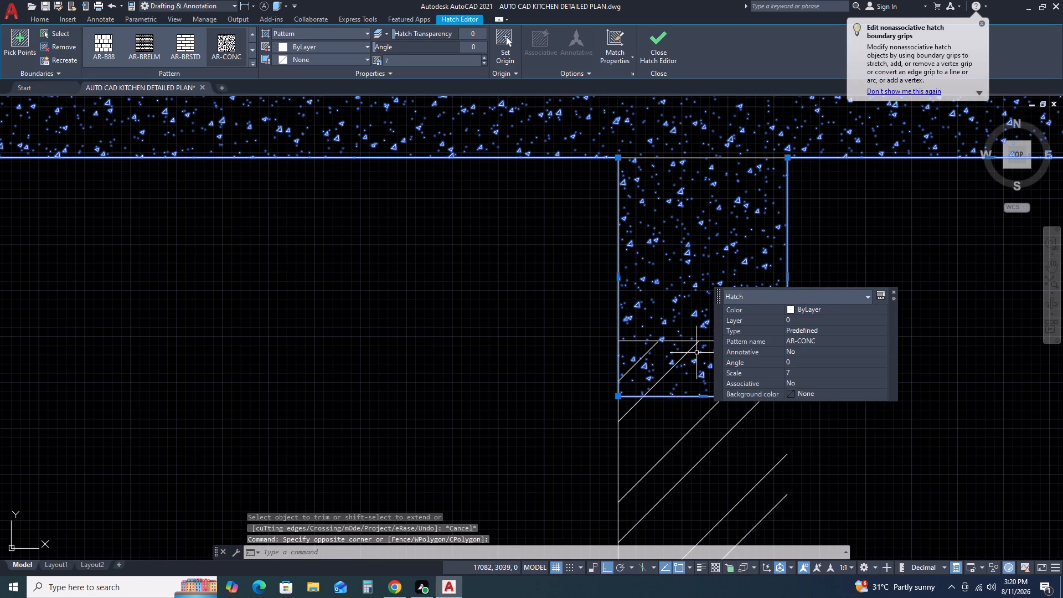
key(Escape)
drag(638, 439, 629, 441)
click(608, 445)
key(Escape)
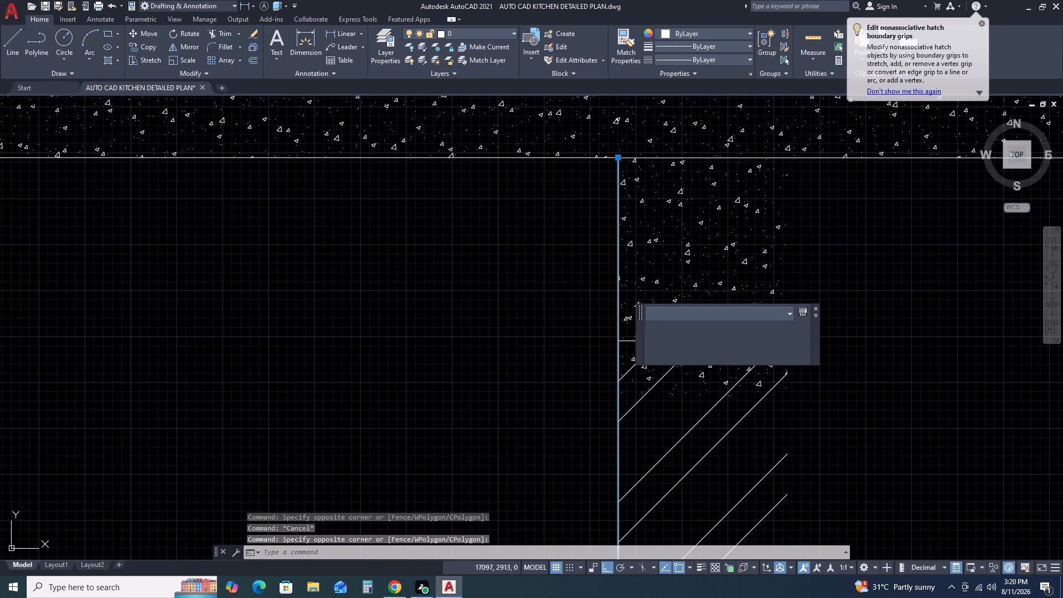
Stretch the top edge of the right wall's diagonal hatch down to the bottom of the concrete beam hatch.
drag(795, 448, 783, 451)
click(682, 453)
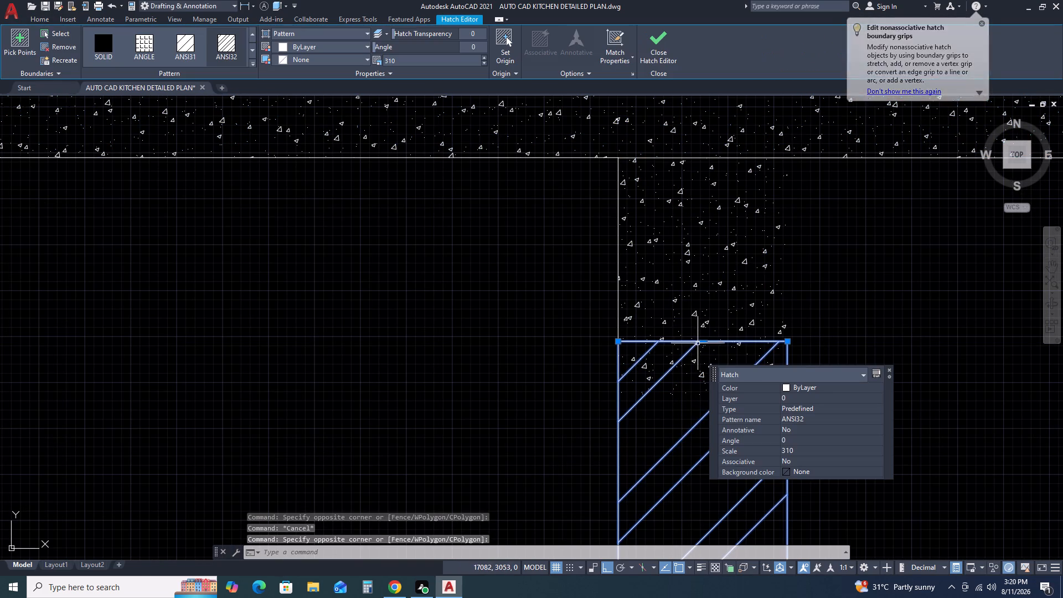
click(701, 341)
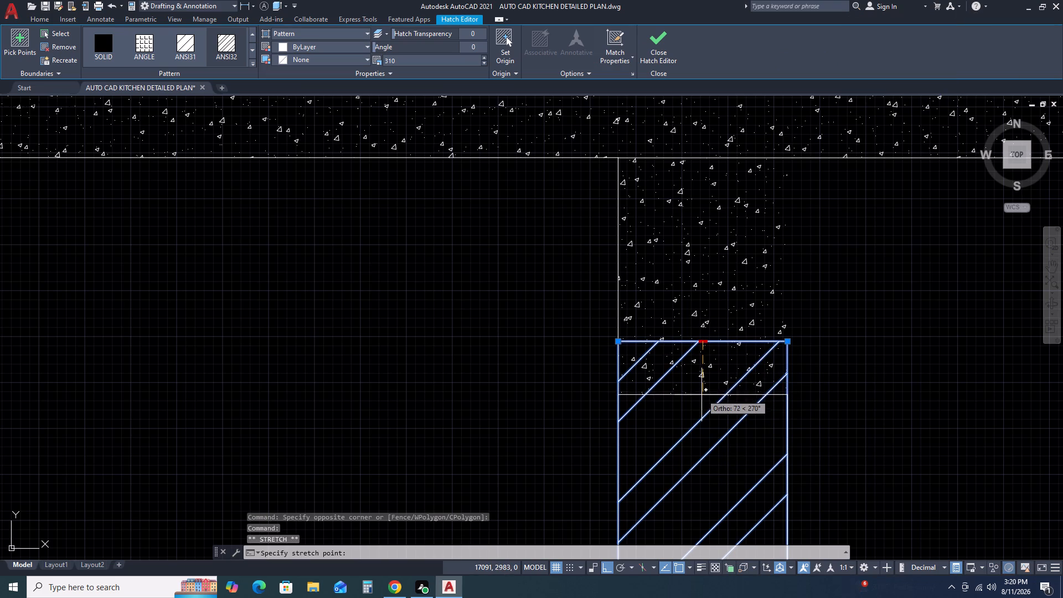
click(701, 395)
key(Escape)
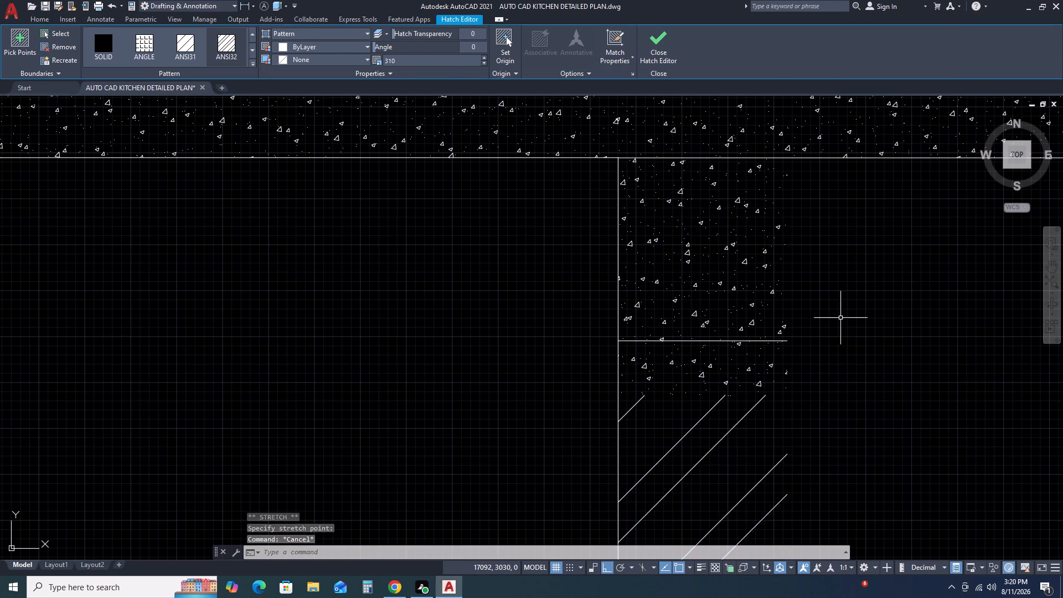
Stretch the concrete hatch's bottom edge at the right beam up to meet the top of the diagonal wall hatch exactly.
click(828, 287)
click(636, 322)
middle_drag(833, 412, 719, 374)
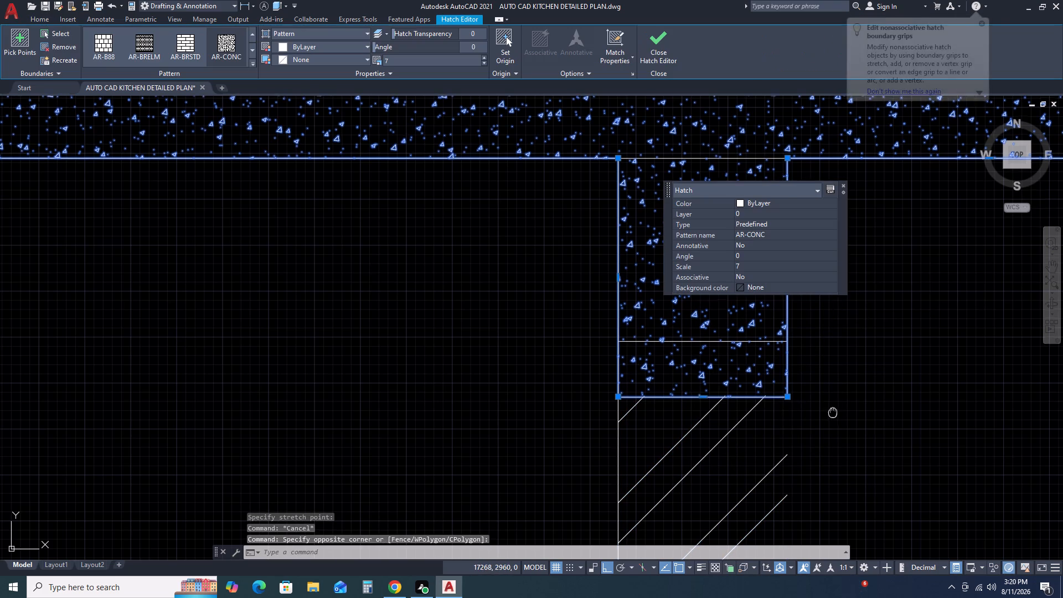
middle_drag(719, 374, 698, 360)
drag(659, 395, 648, 398)
click(425, 454)
middle_drag(618, 389, 740, 296)
scroll(716, 246, up, 2)
scroll(648, 264, up, 2)
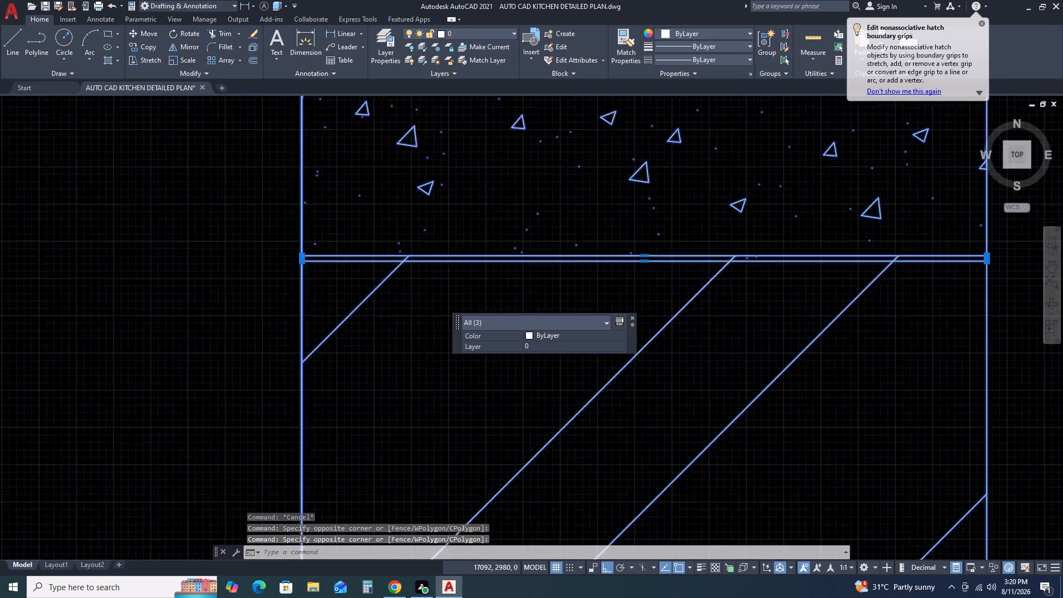
scroll(648, 264, up, 1)
click(637, 259)
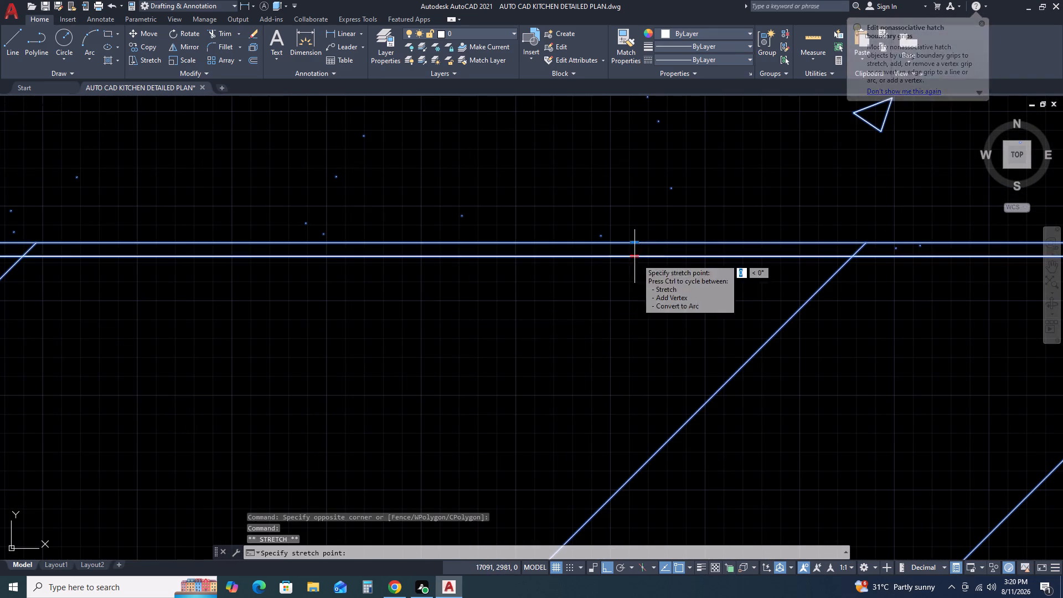
click(637, 245)
scroll(658, 286, down, 3)
middle_drag(727, 301, 764, 393)
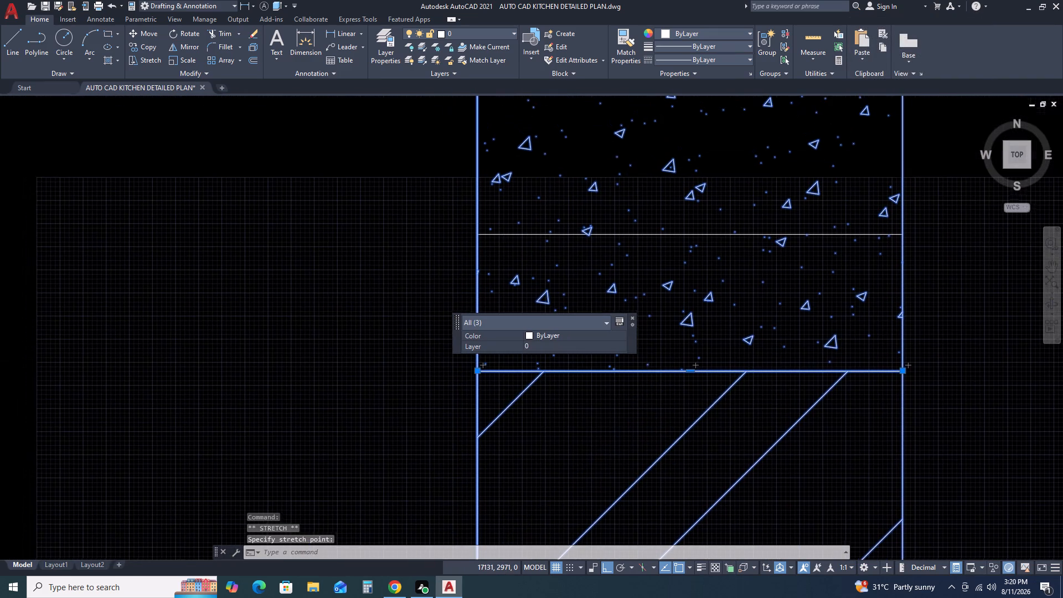
key(Escape)
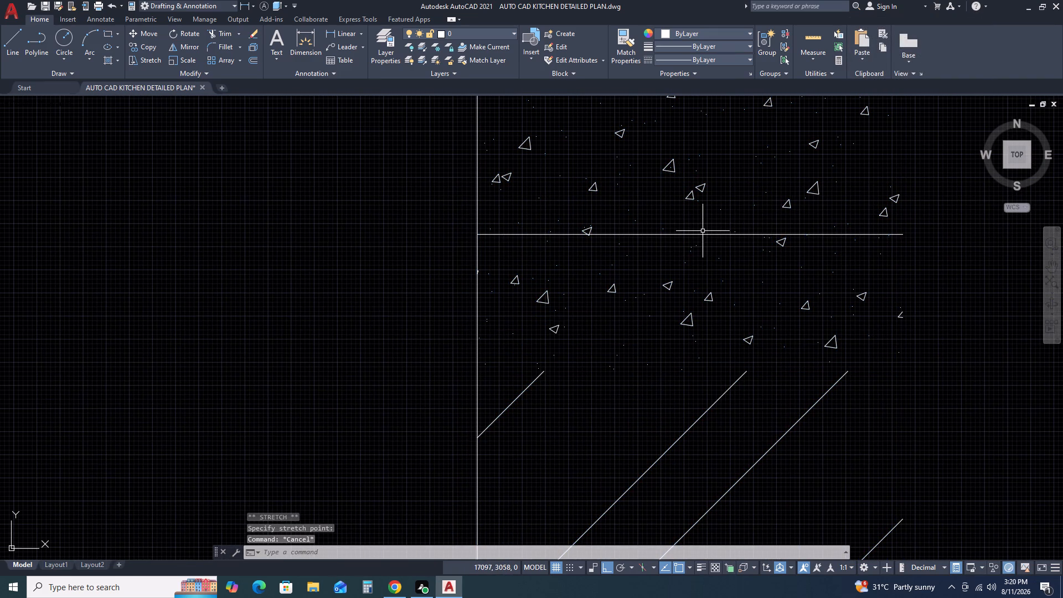
Move the horizontal beam line above the right wall down to the boundary between the concrete and diagonal hatches.
click(700, 234)
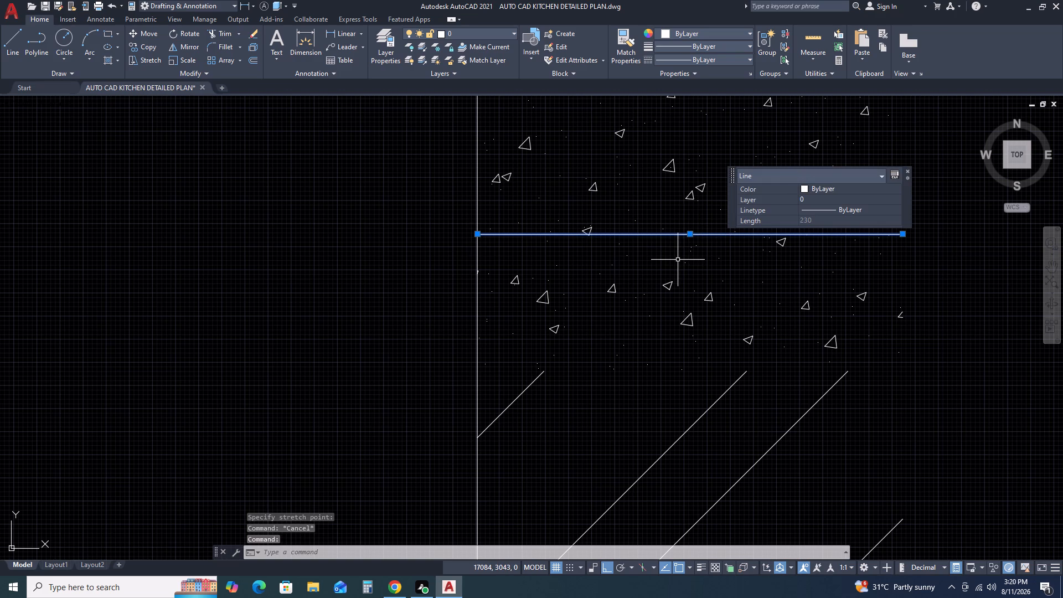
drag(775, 290, 759, 297)
click(612, 323)
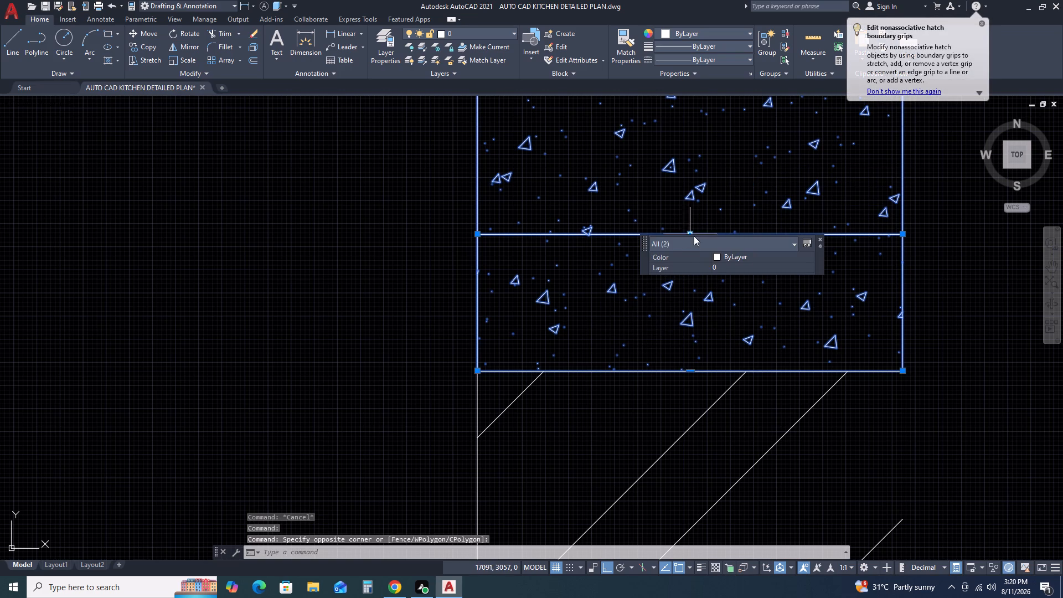
middle_drag(554, 253, 267, 220)
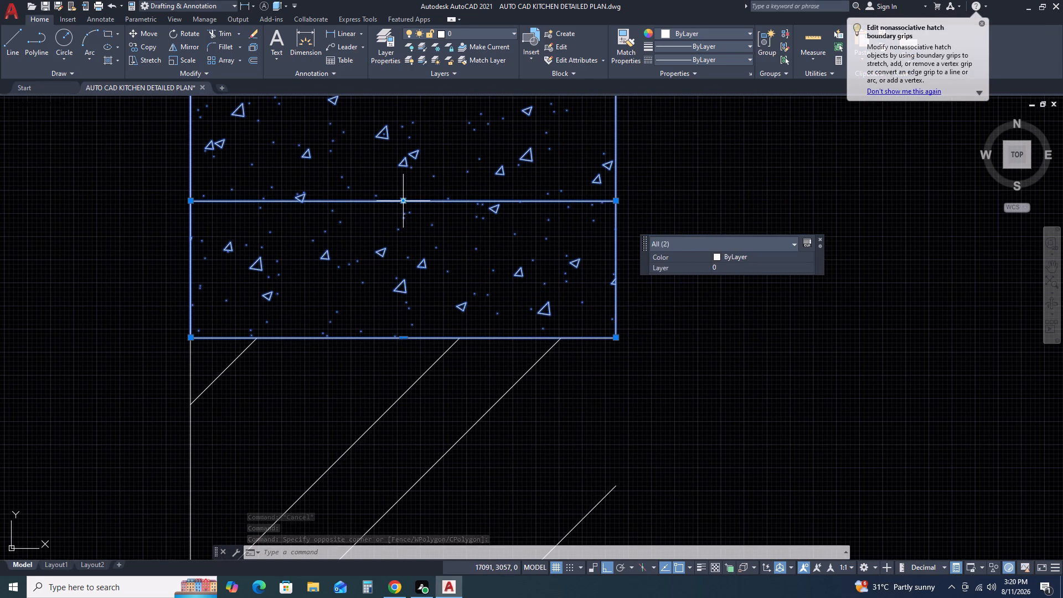
click(403, 201)
click(401, 341)
key(Escape)
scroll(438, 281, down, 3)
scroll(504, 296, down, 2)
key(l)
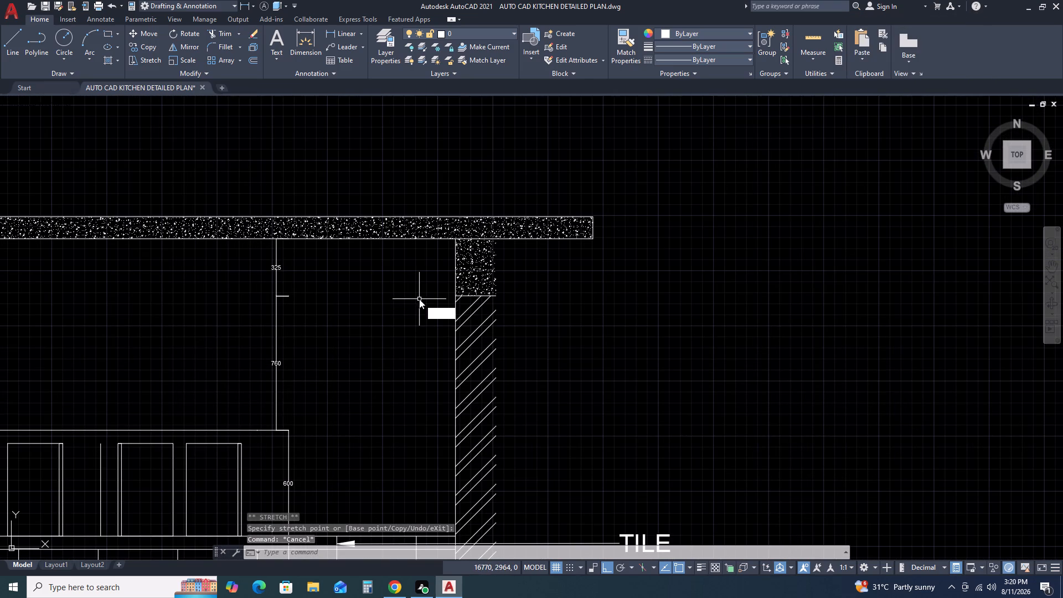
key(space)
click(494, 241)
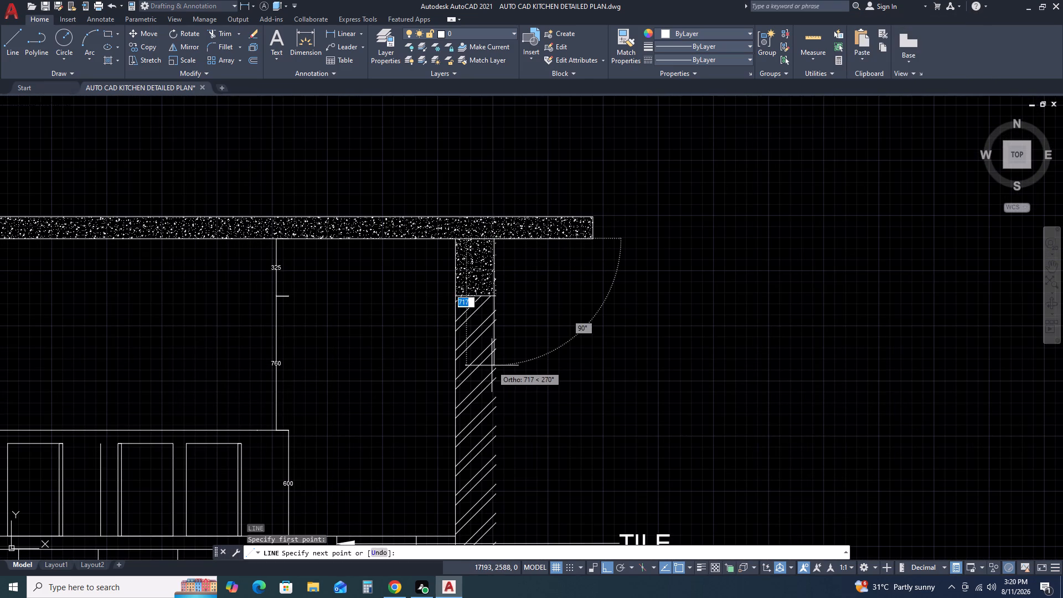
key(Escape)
Offset the right wall's inner edge line outward by 230 to form the wall's outer edge.
click(453, 309)
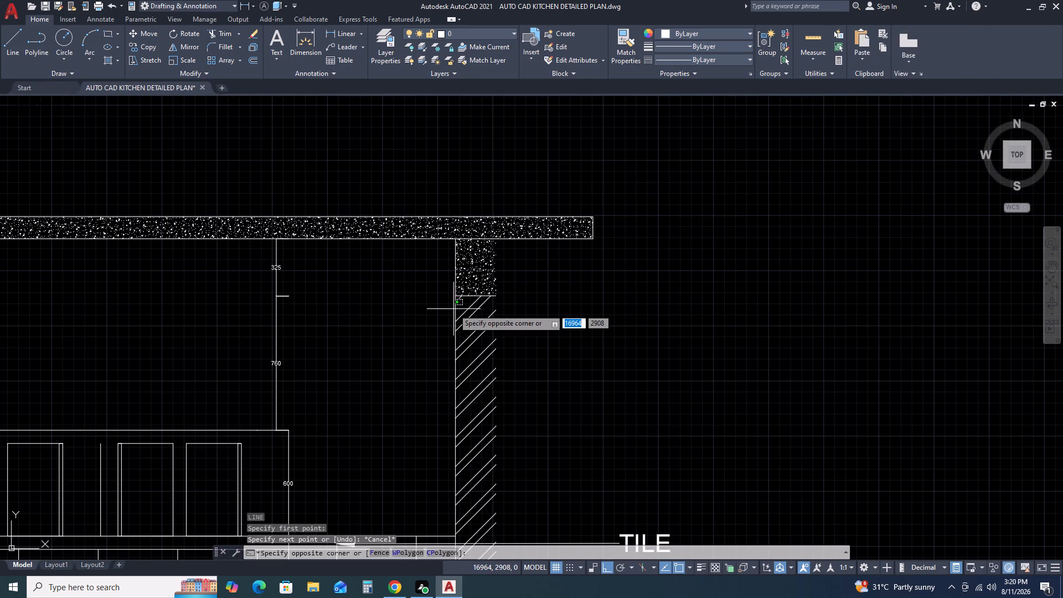
click(455, 309)
click(457, 309)
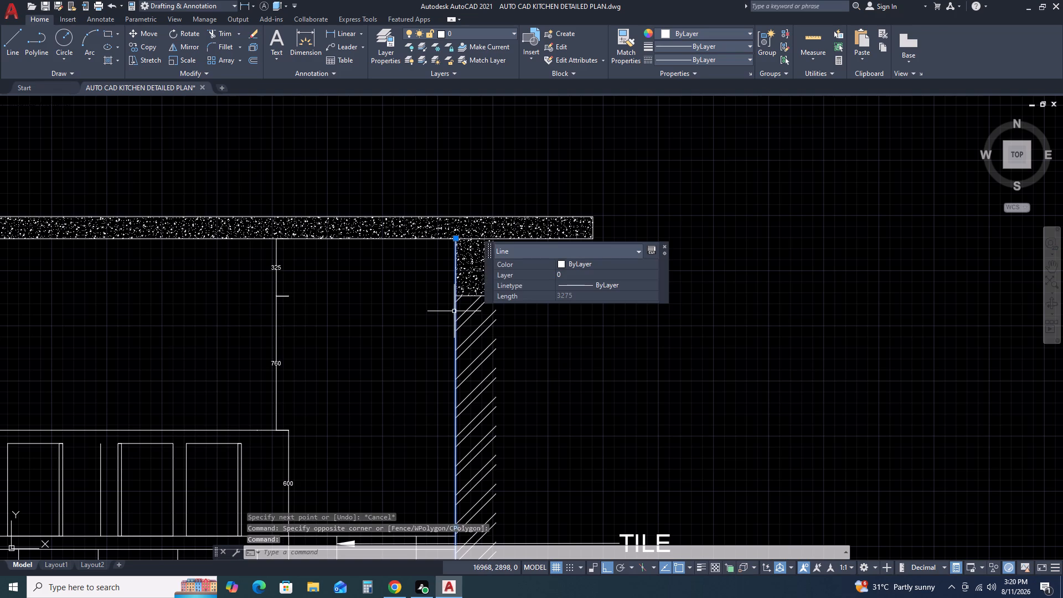
text(O)
key(space)
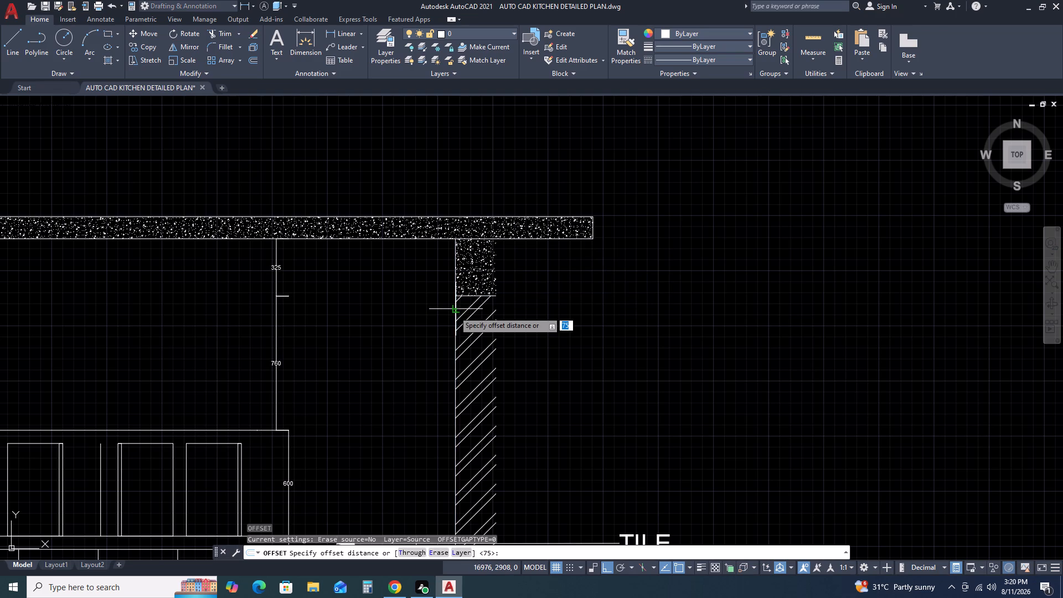
text(23)
key(0)
key(space)
click(516, 306)
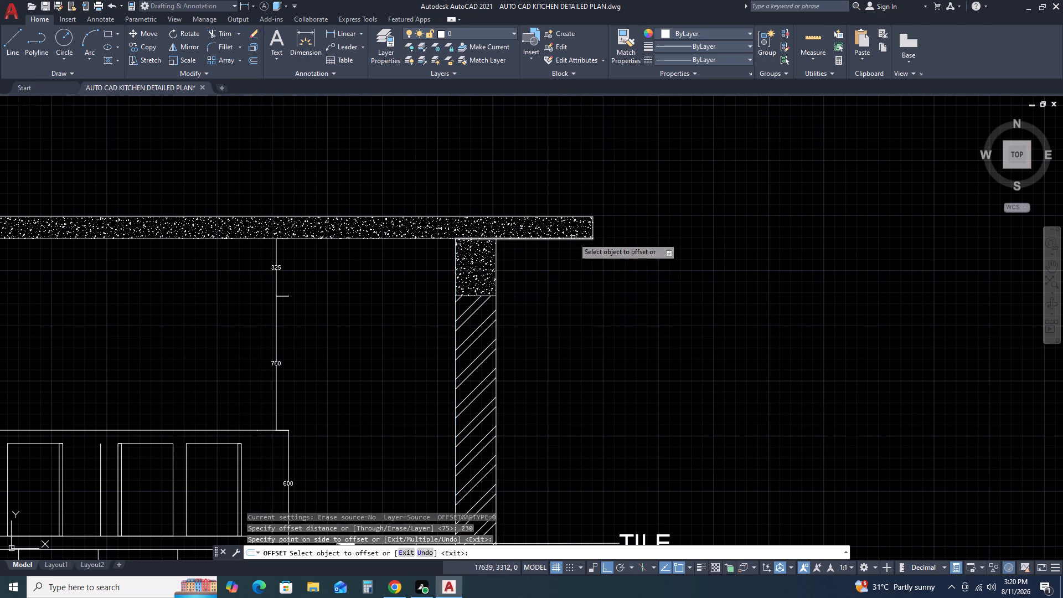
scroll(574, 238, down, 3)
key(Escape)
Delete the 325 and 760 dimensions above the upper cabinets and the 600 dimension beside them.
scroll(555, 231, up, 3)
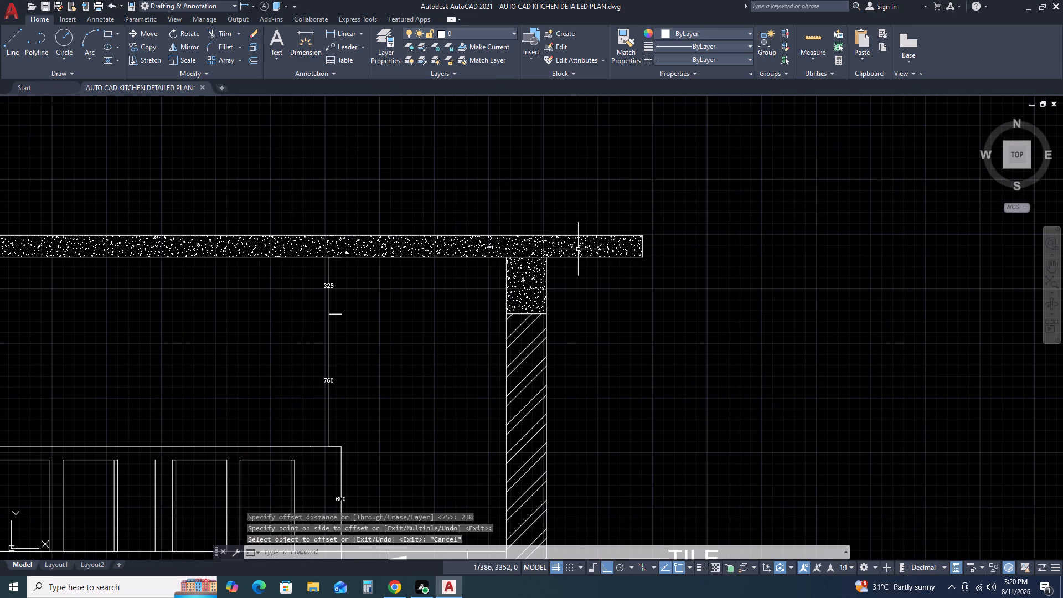
middle_drag(615, 281, 664, 190)
scroll(668, 216, down, 1)
scroll(496, 262, up, 2)
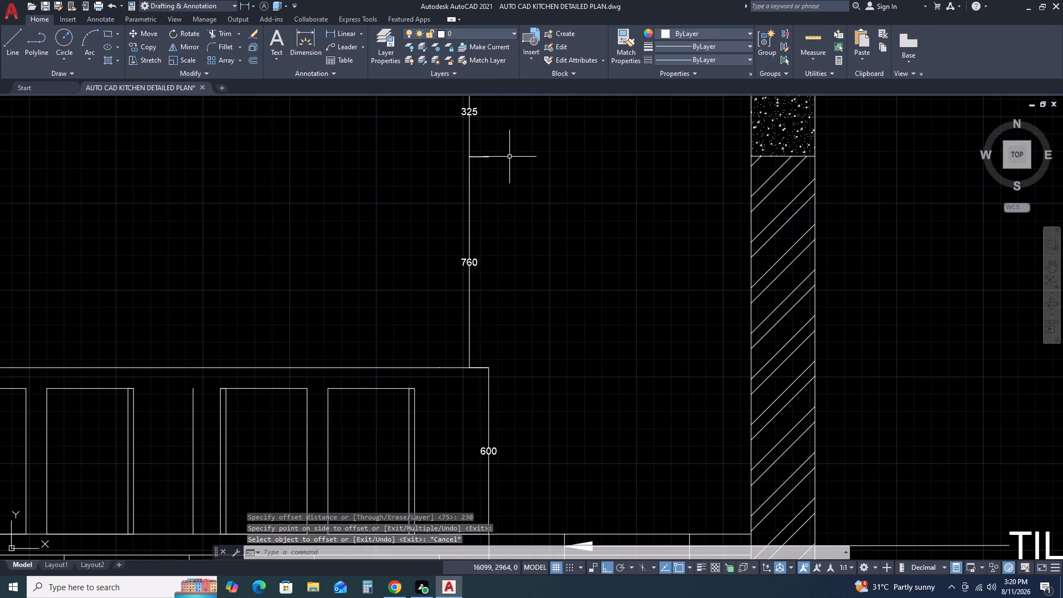
drag(512, 142, 507, 148)
click(385, 332)
key(Delete)
scroll(520, 366, down, 2)
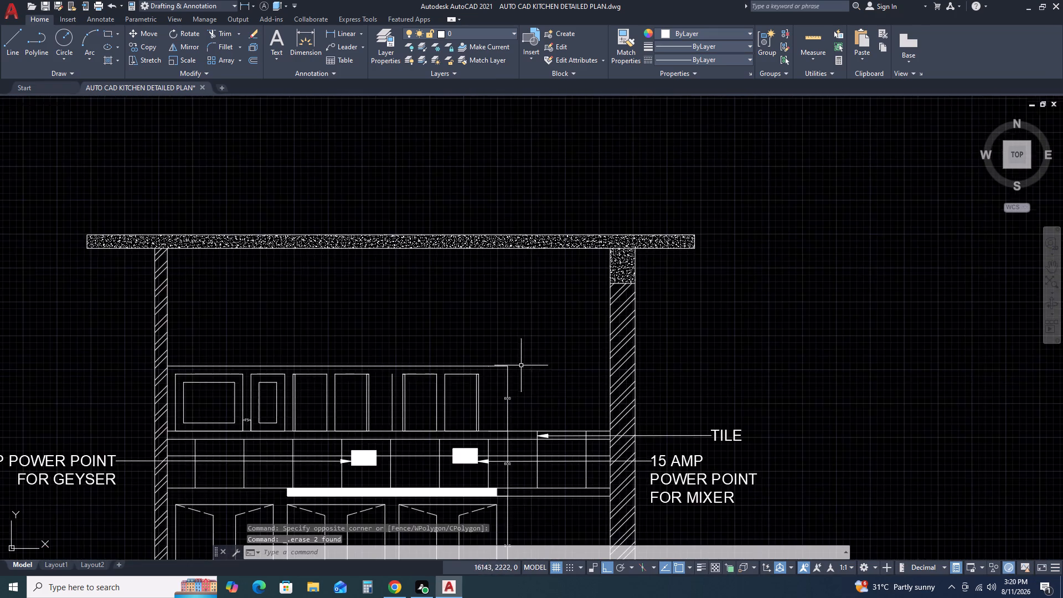
scroll(516, 427, up, 3)
drag(520, 346, 507, 350)
click(409, 387)
key(Delete)
Delete the remaining height dimensions beside the base cabinets: the cabinet height, the 75 plinth and the 600 tile zone.
scroll(502, 347, down, 5)
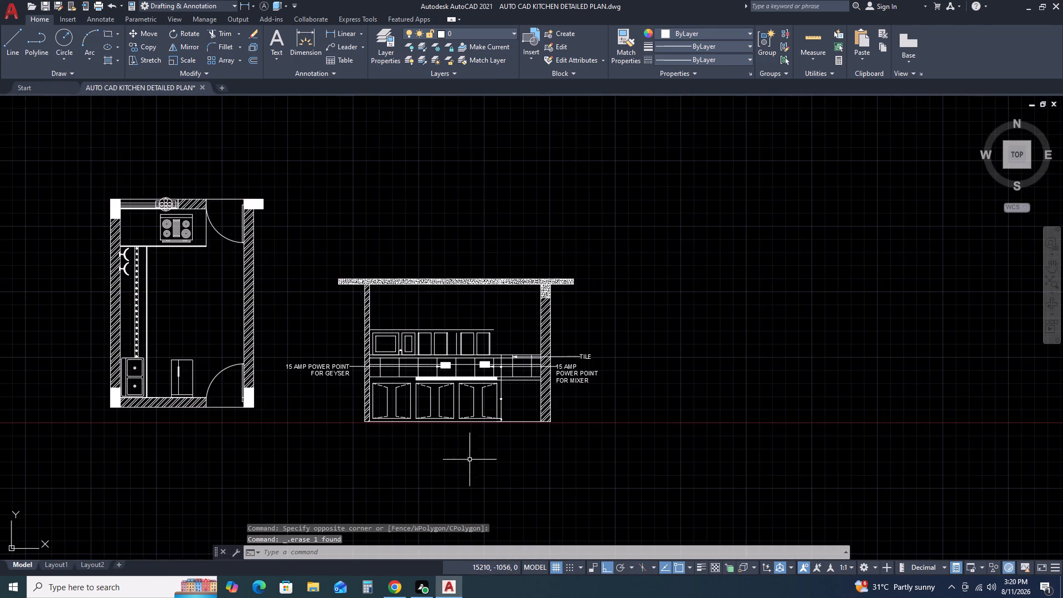
scroll(496, 430, up, 3)
click(530, 322)
click(497, 381)
key(Delete)
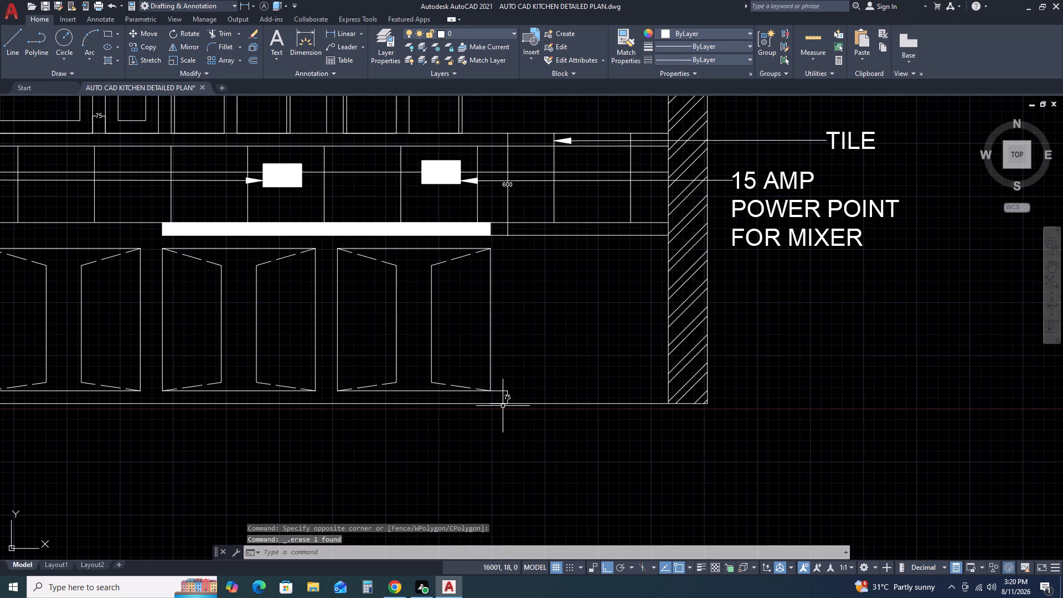
scroll(503, 402, up, 3)
click(521, 376)
click(500, 390)
click(496, 394)
key(Delete)
scroll(550, 380, down, 3)
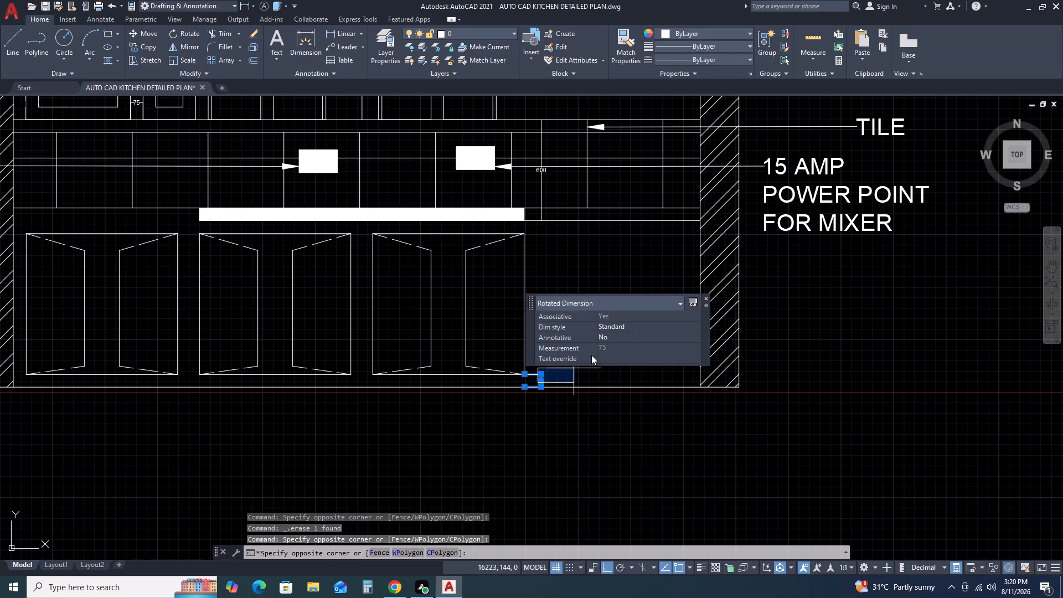
key(Delete)
scroll(546, 178, up, 2)
click(543, 216)
click(522, 218)
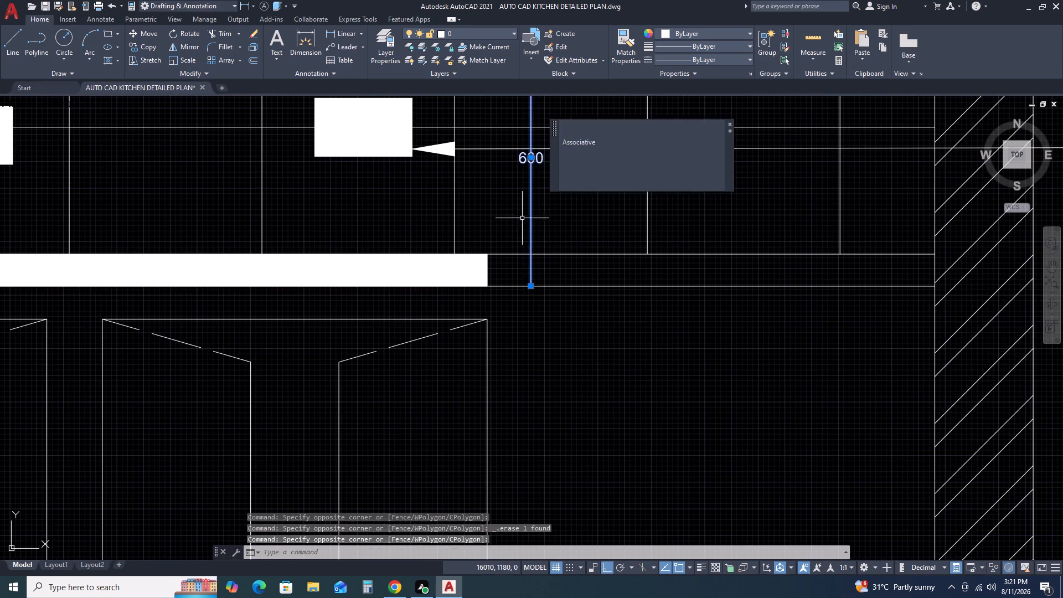
key(Delete)
Add a vertical 75 linear dimension from the right wall's bottom outer corner upward, placed outside the wall.
scroll(611, 331, down, 5)
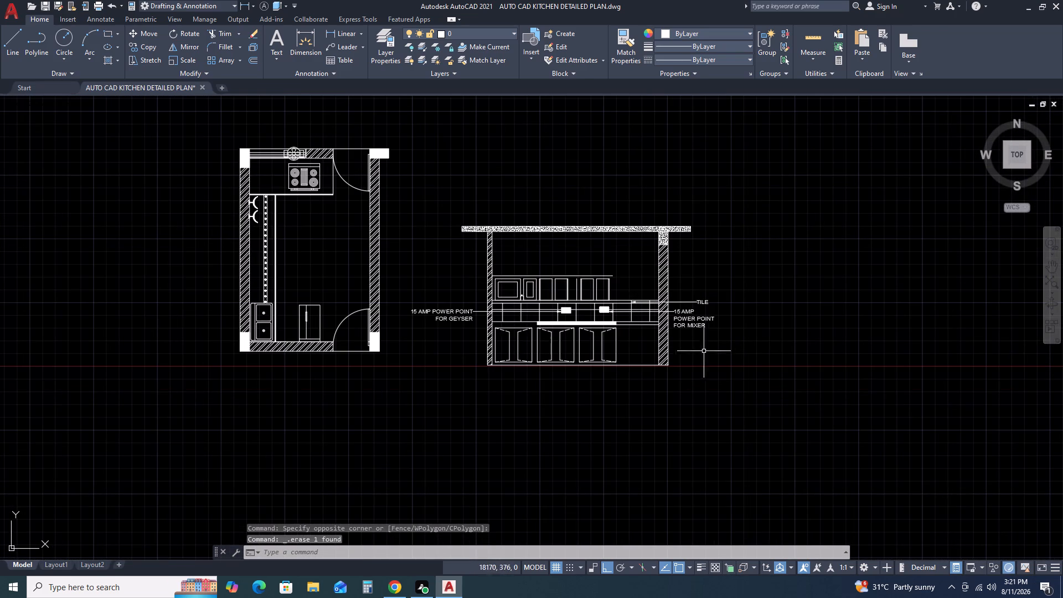
text(DLI)
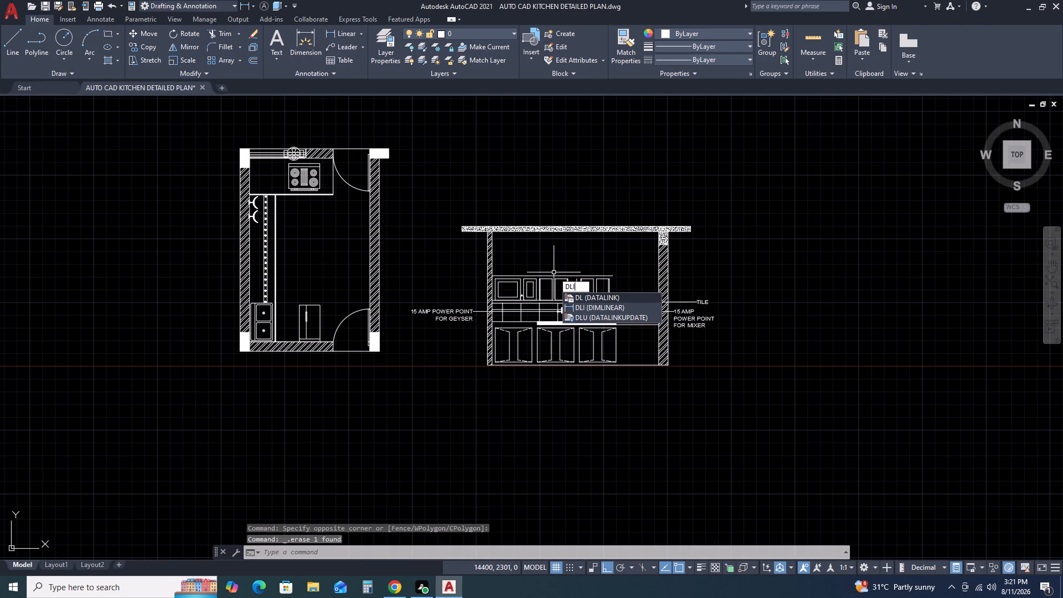
key(space)
scroll(655, 355, up, 2)
scroll(690, 387, up, 3)
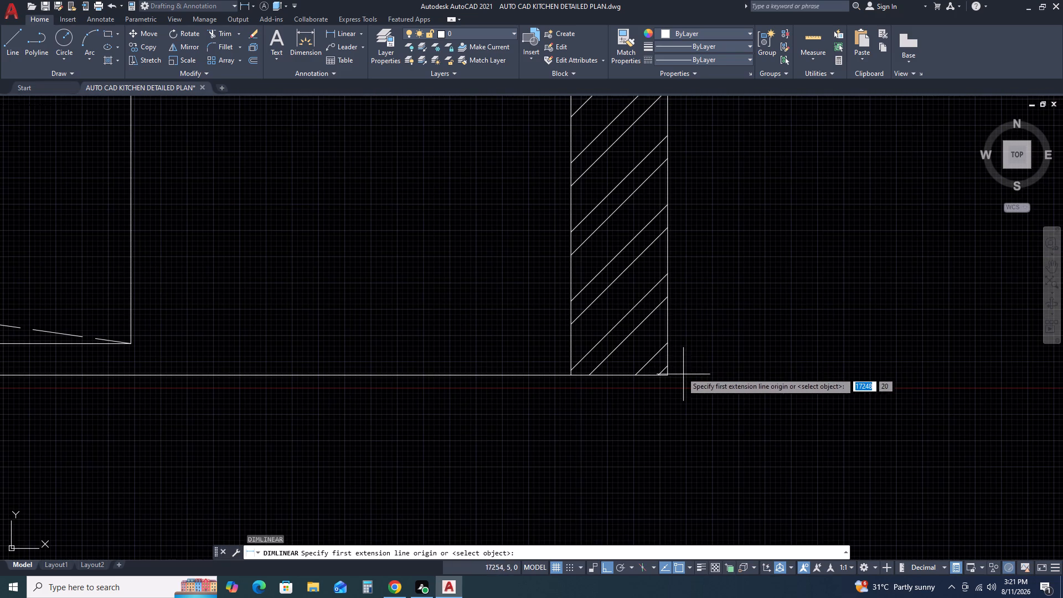
scroll(675, 358, down, 4)
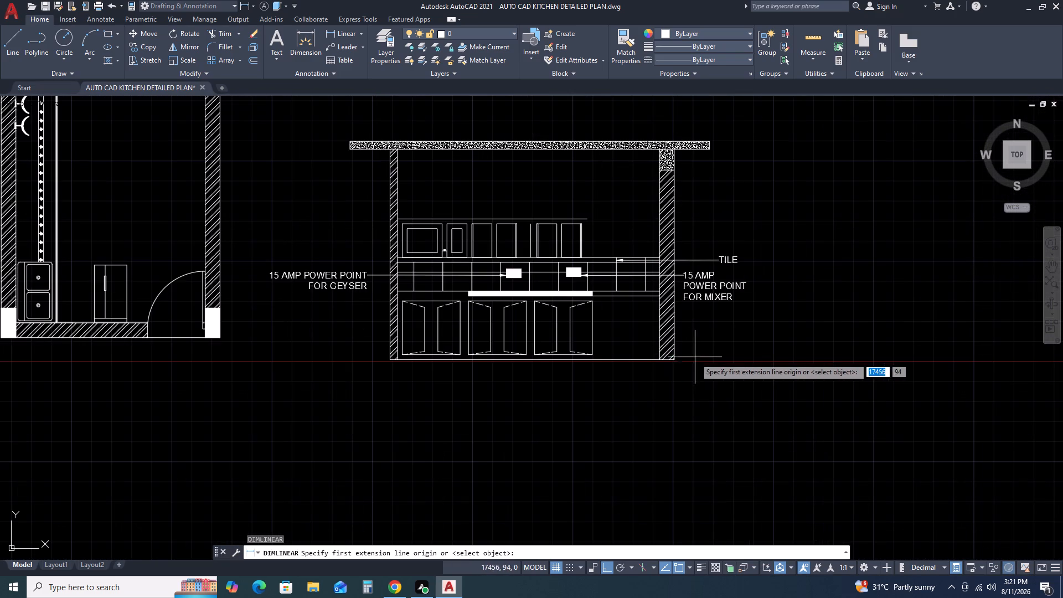
click(677, 360)
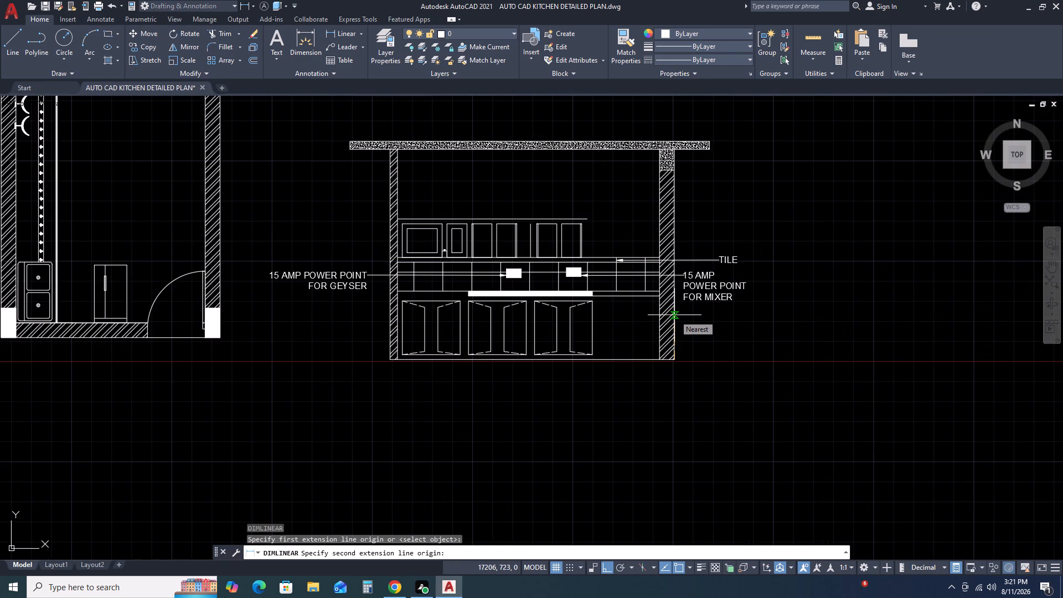
text(75)
key(space)
scroll(674, 327, up, 3)
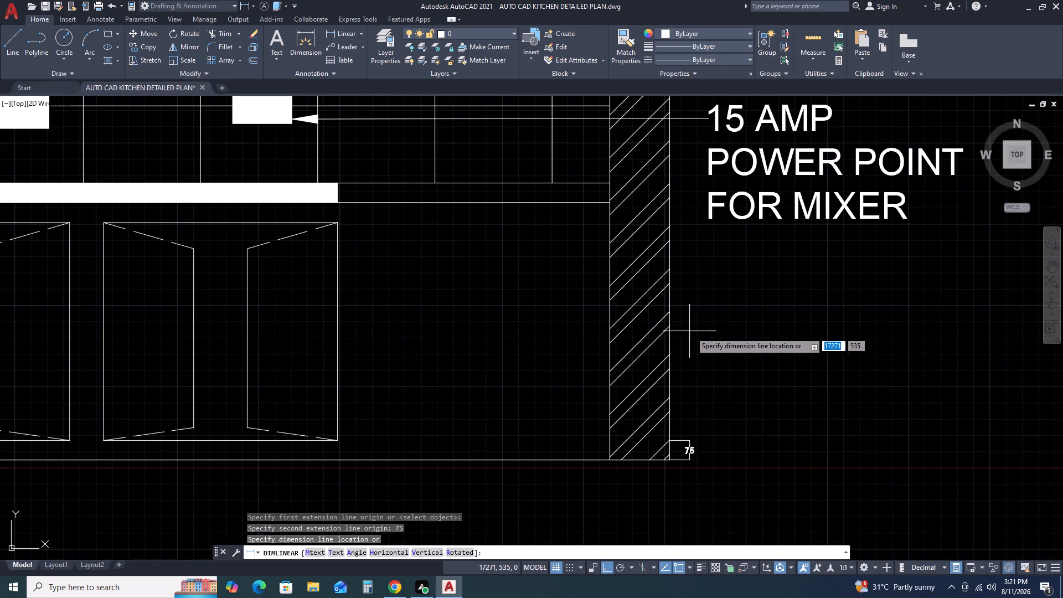
scroll(817, 394, down, 3)
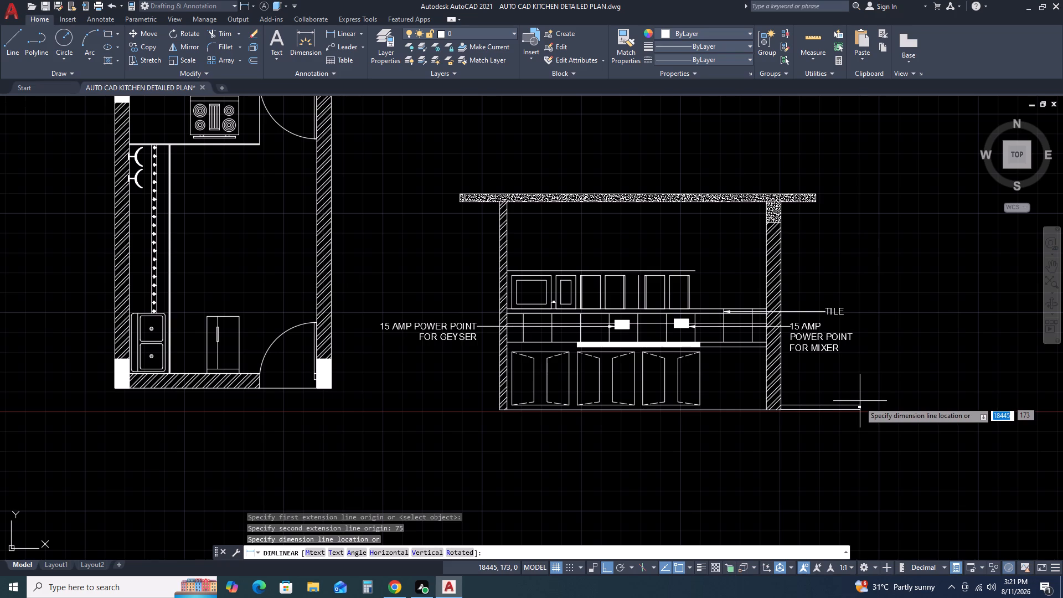
click(812, 411)
key(Escape)
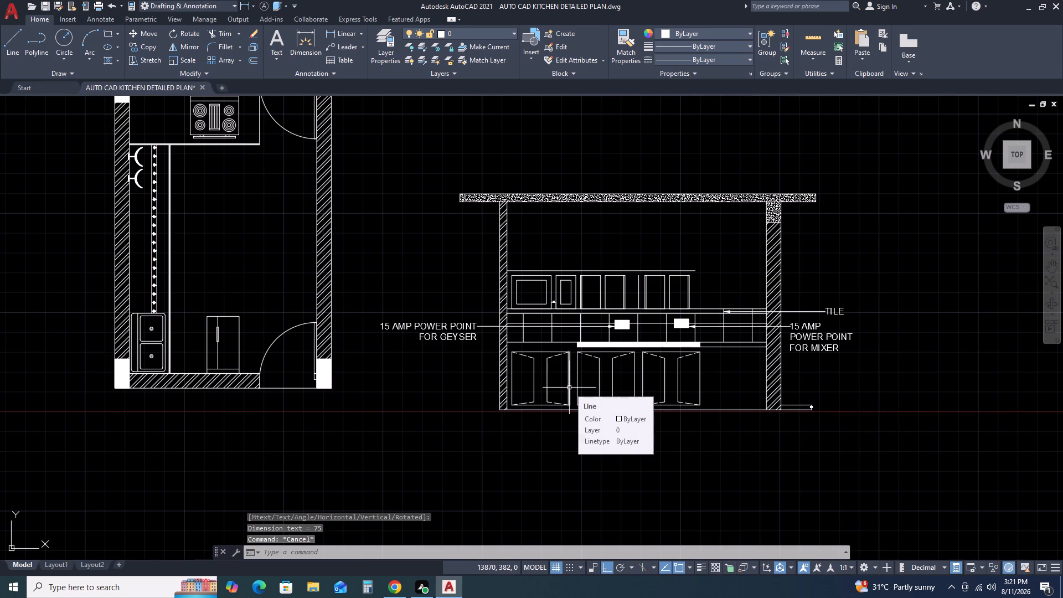
Add a vertical 915 linear dimension on the right wall's outer face, starting from the top of the 75 dimension.
scroll(747, 368, down, 2)
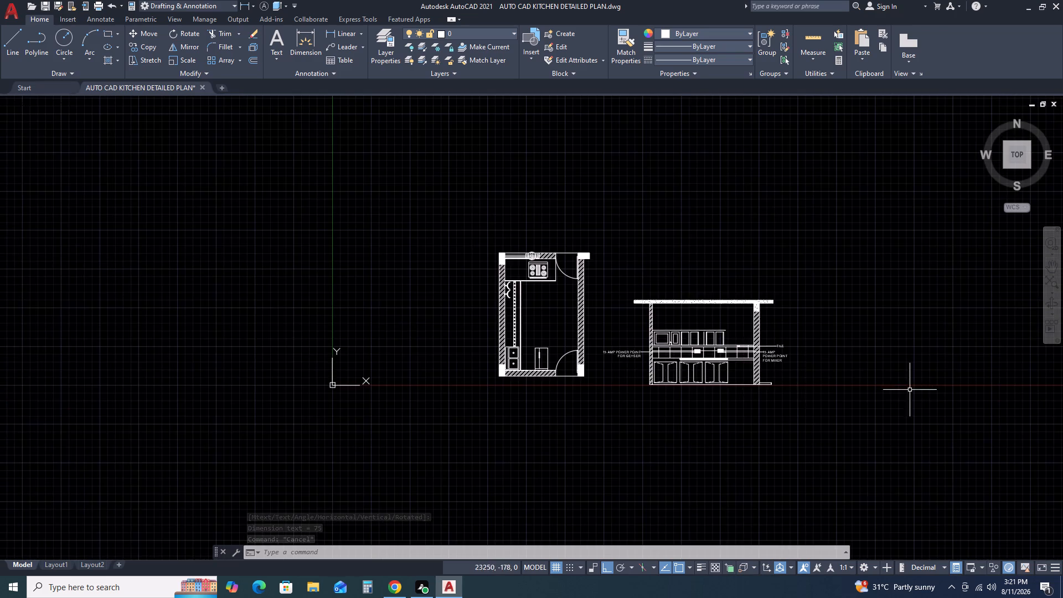
middle_drag(906, 388, 622, 329)
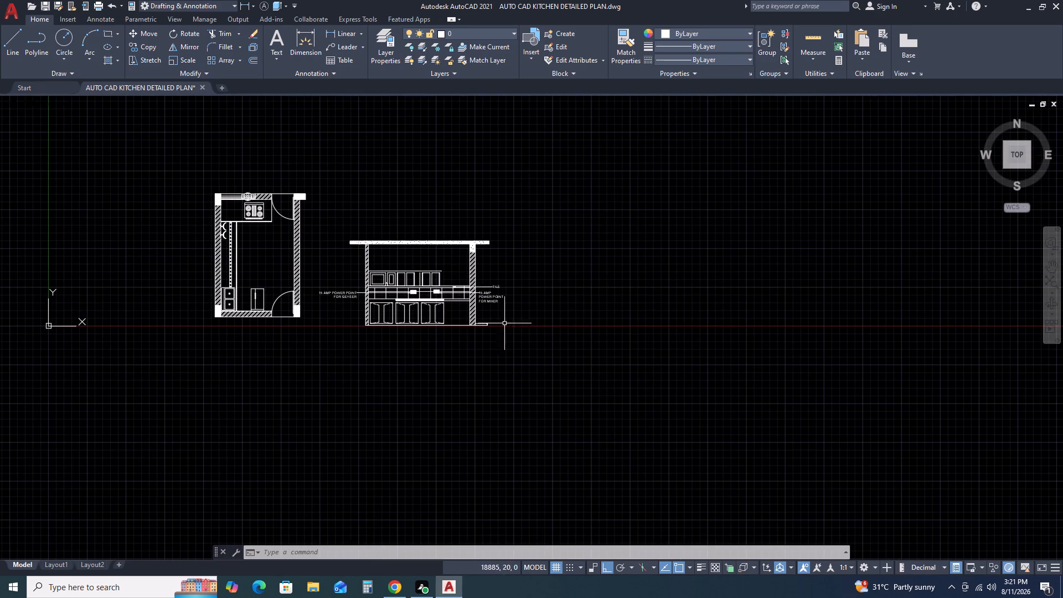
scroll(462, 321, up, 4)
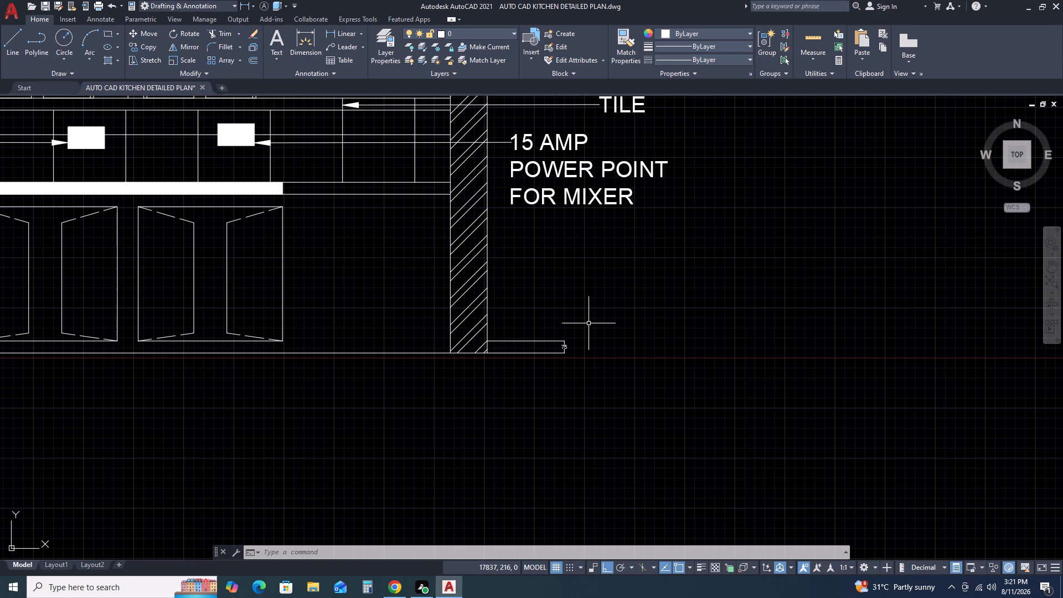
key(d)
text(LI)
key(space)
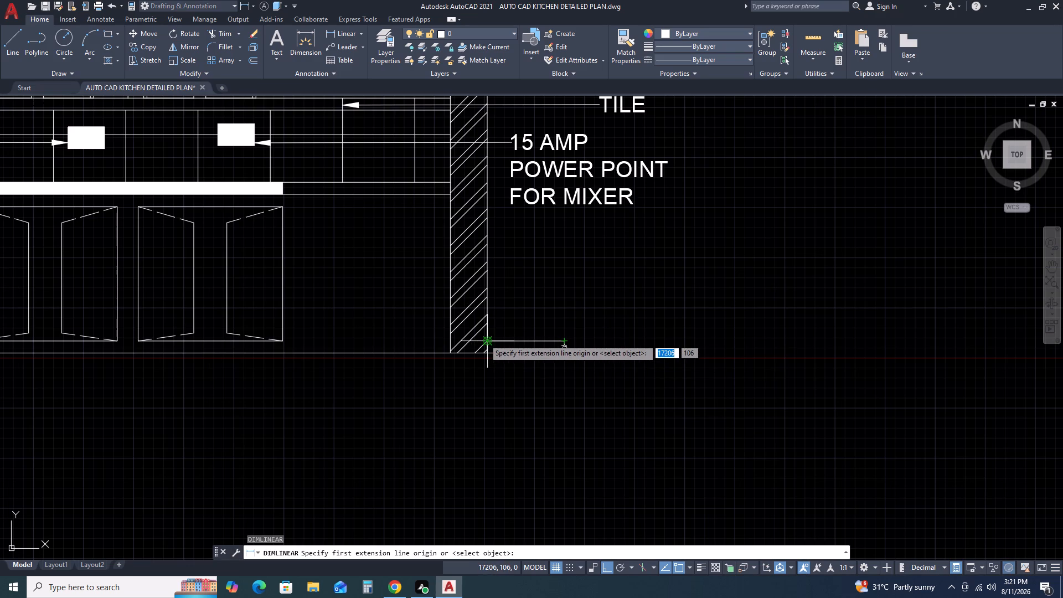
click(484, 339)
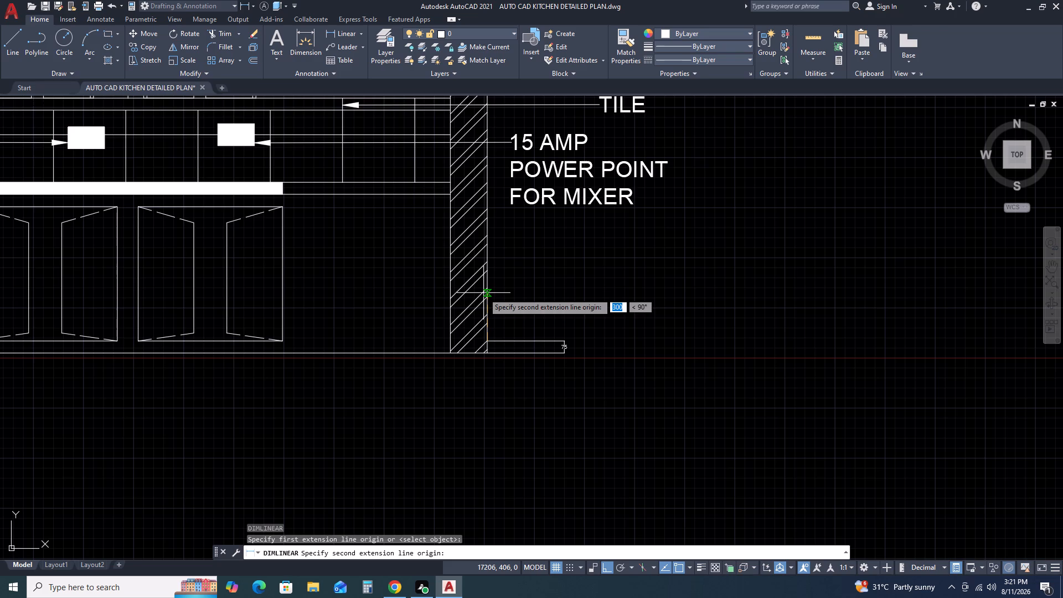
key(9)
text(15)
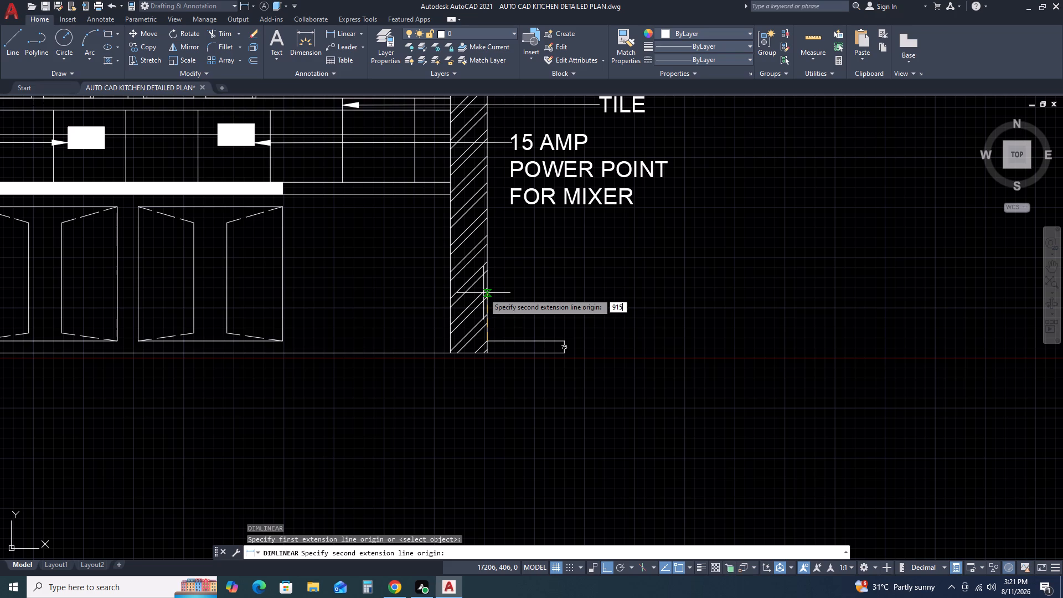
key(space)
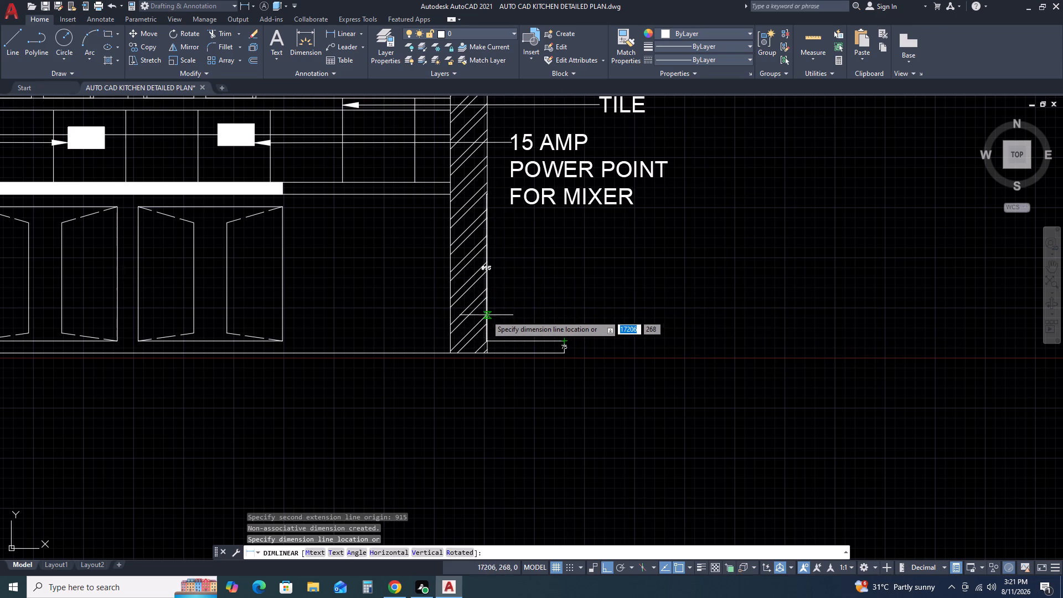
click(503, 311)
Move the 75 dimension's line closer to the right wall, in line with the 915 dimension line.
scroll(536, 337, up, 3)
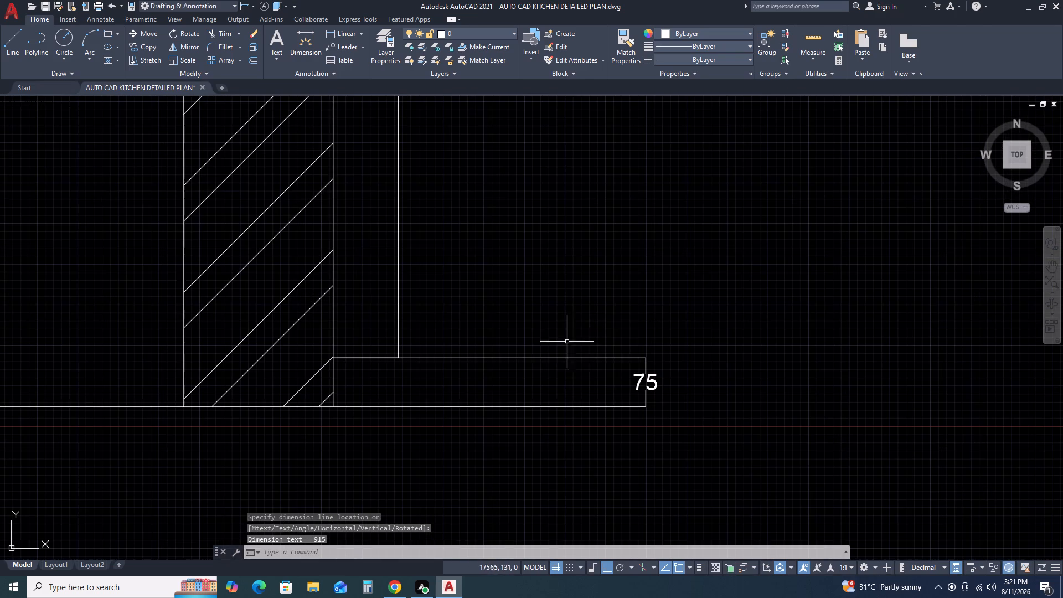
click(598, 338)
click(564, 366)
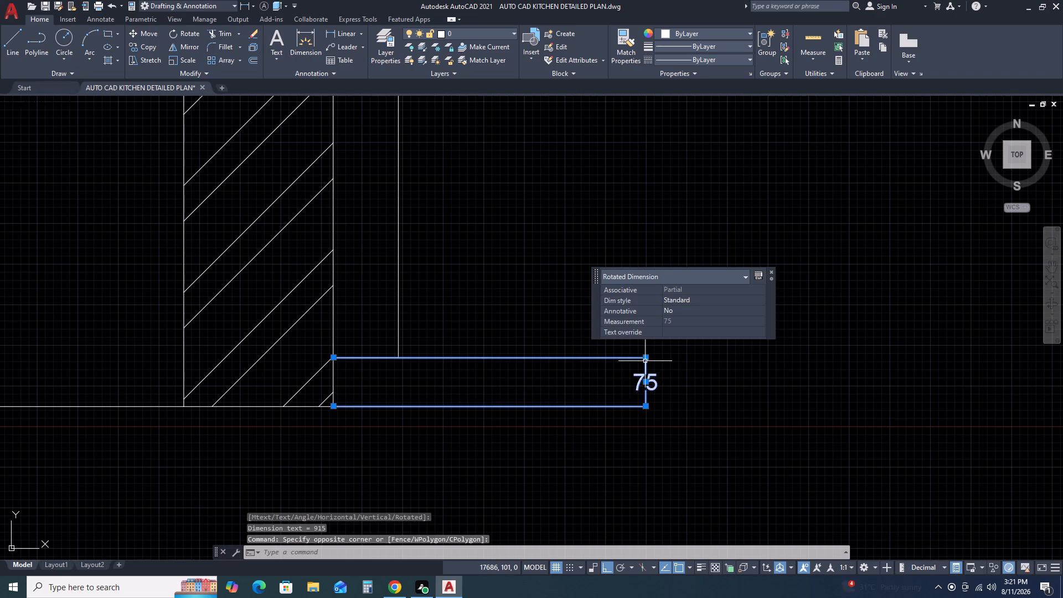
click(647, 358)
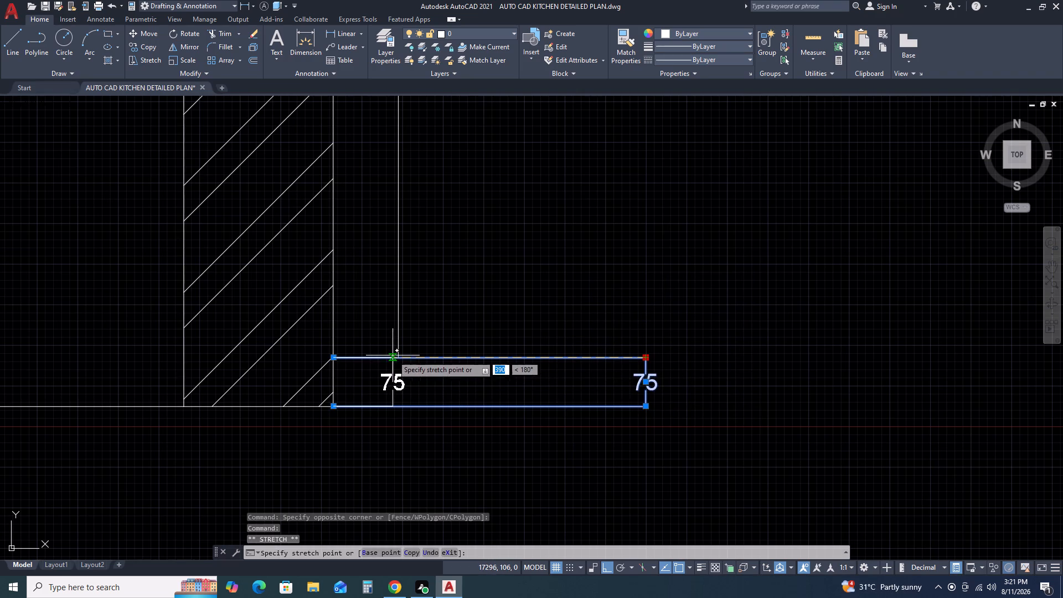
click(399, 357)
scroll(489, 336, down, 3)
key(Escape)
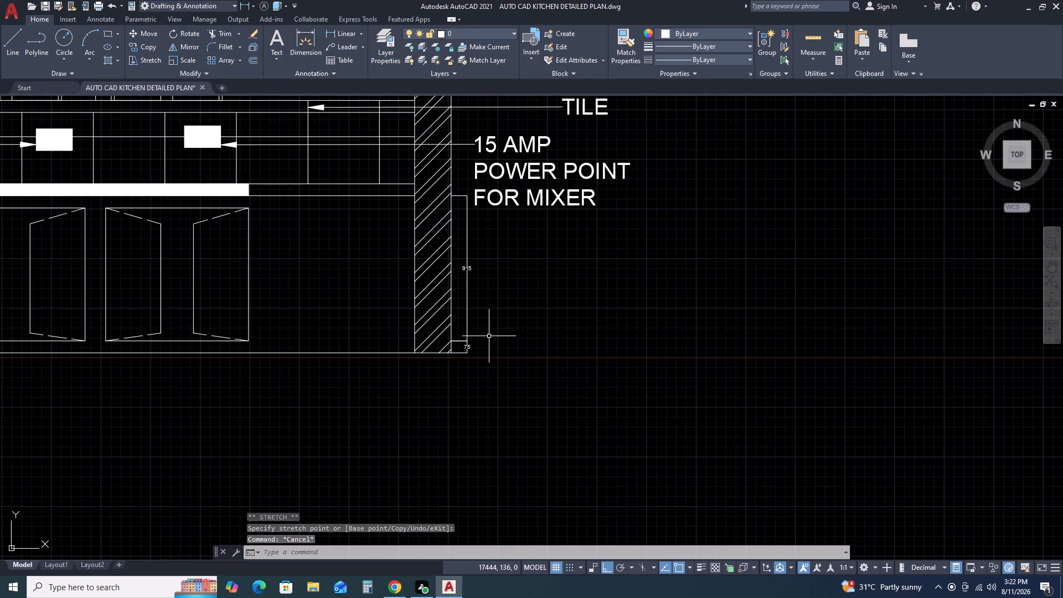
Add a vertical 600 linear dimension above the 915 dimension on the right wall's outer face, aligned with its dimension line.
middle_drag(494, 331, 515, 377)
key(space)
scroll(473, 251, up, 3)
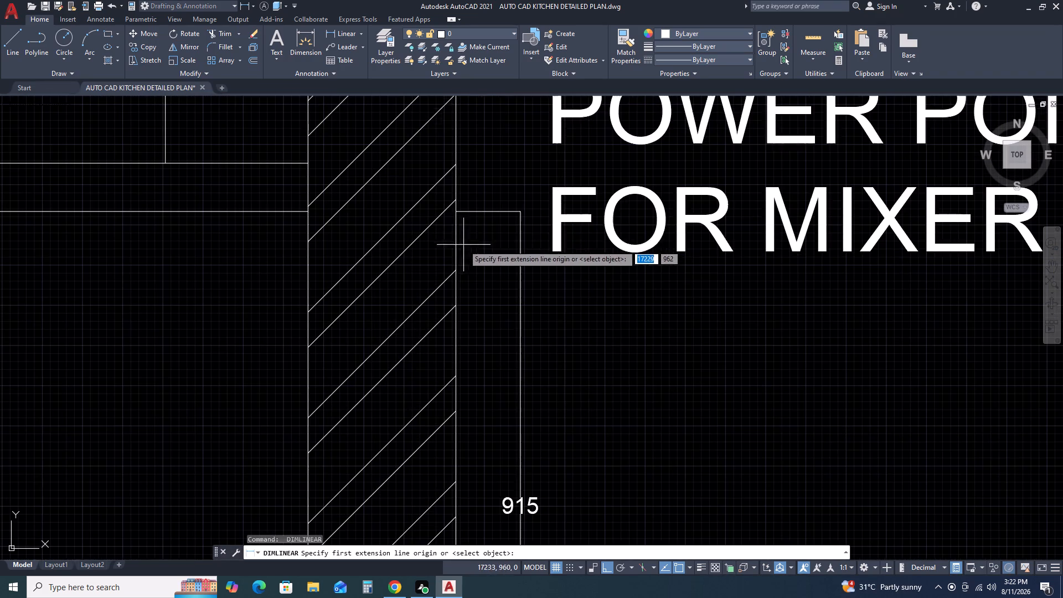
click(455, 209)
middle_drag(483, 136, 493, 407)
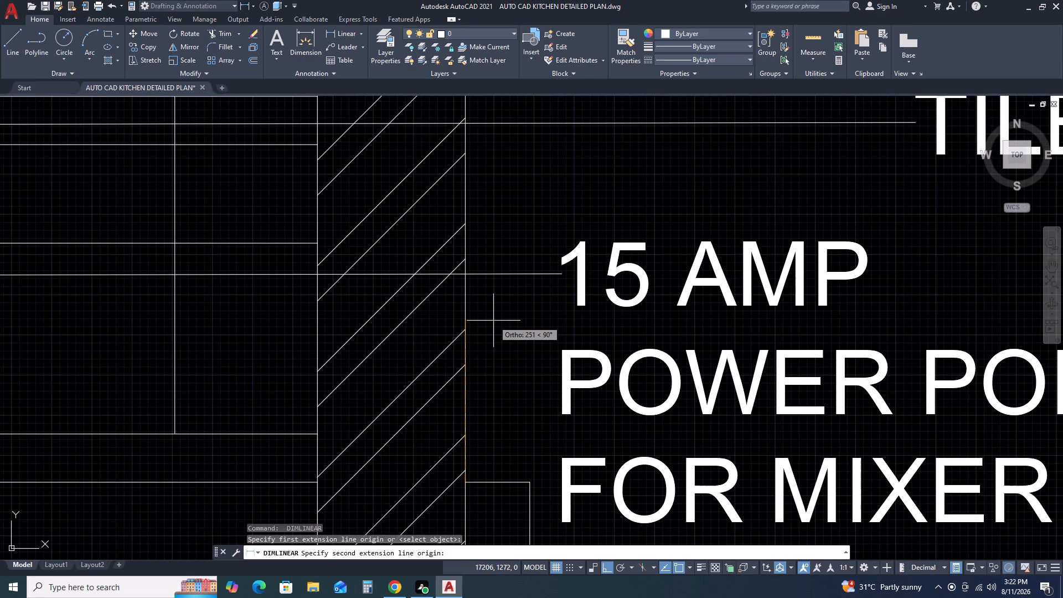
text(600)
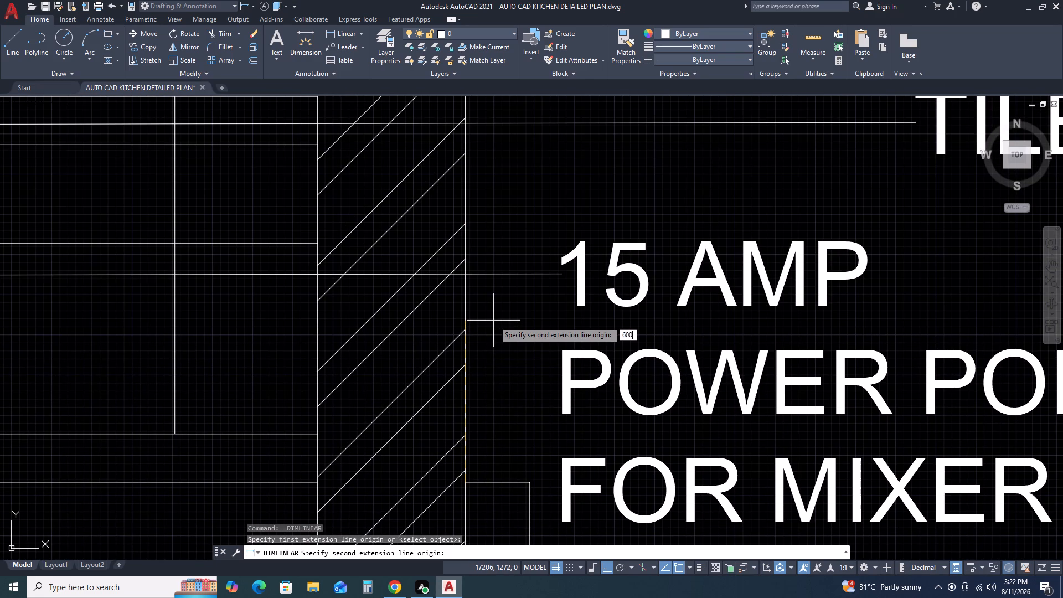
key(space)
click(528, 486)
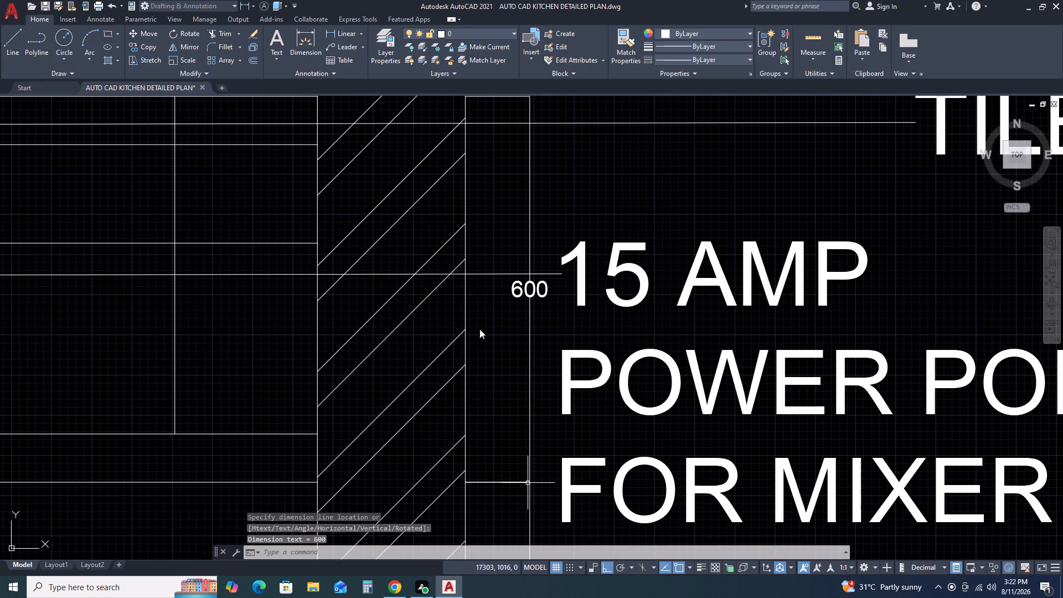
Add a second vertical 600 linear dimension on the right wall's outer face, starting from the top of the existing 600 dimension and aligned with it.
scroll(484, 319, down, 3)
key(space)
middle_drag(487, 290, 487, 411)
scroll(488, 414, down, 1)
scroll(486, 395, up, 3)
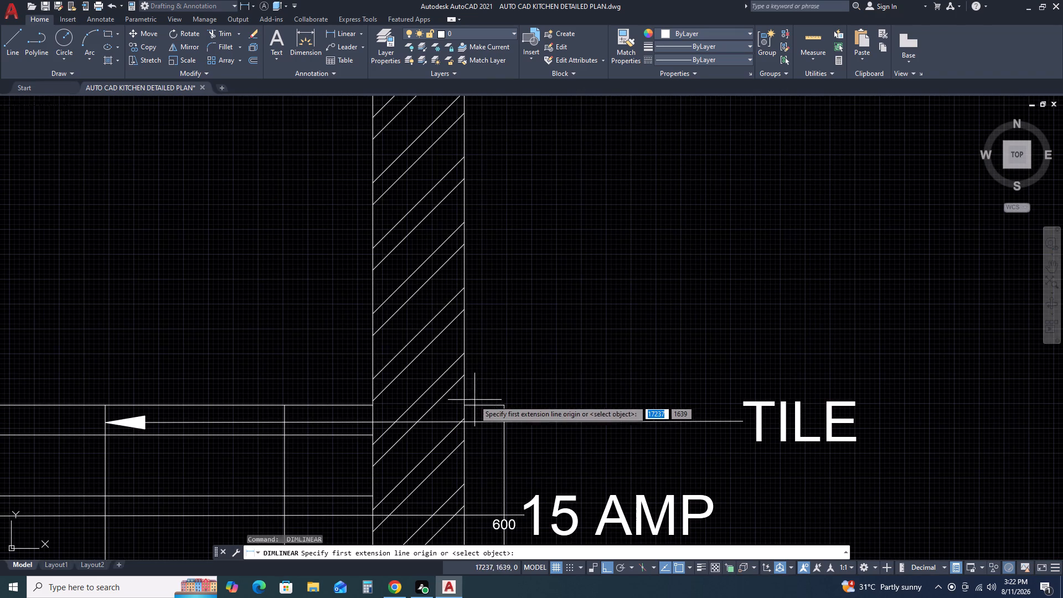
click(467, 405)
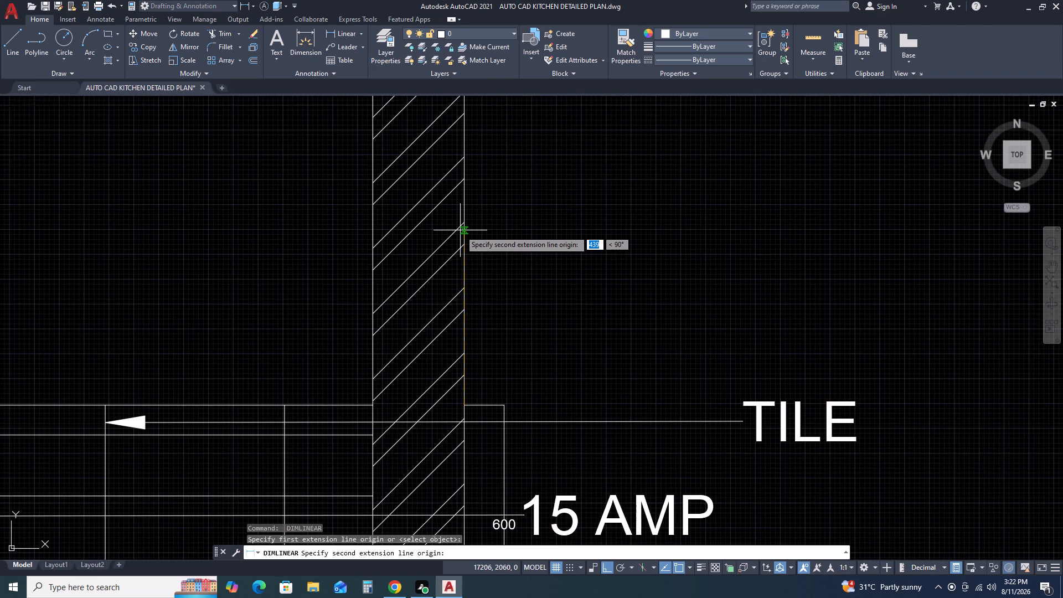
text(600)
key(space)
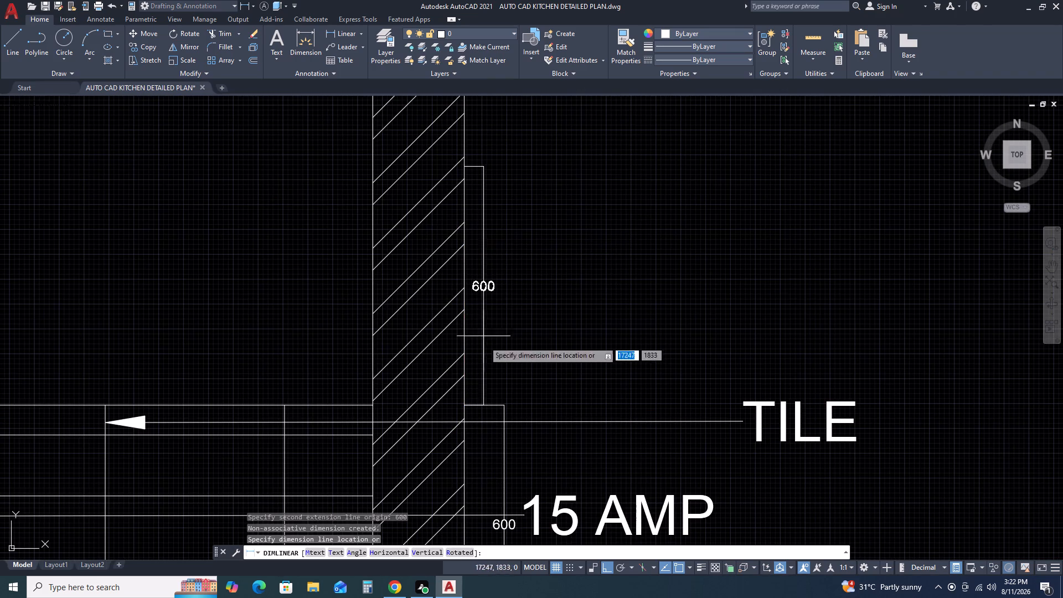
click(502, 403)
Add a vertical 760 linear dimension above the upper 600 dimension on the right wall's outer face, aligned with its dimension line.
middle_drag(480, 315, 513, 434)
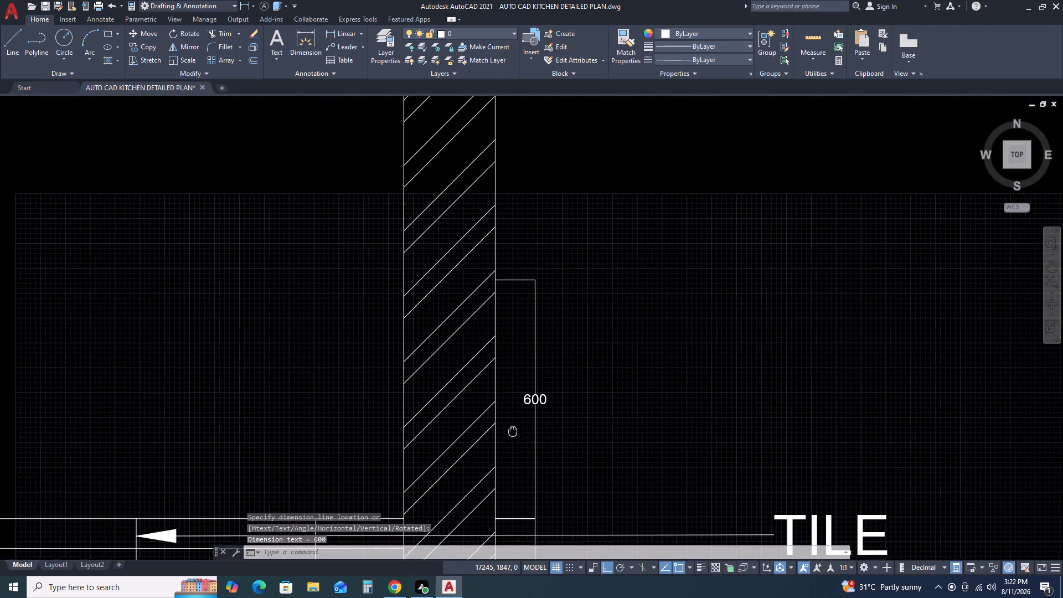
key(space)
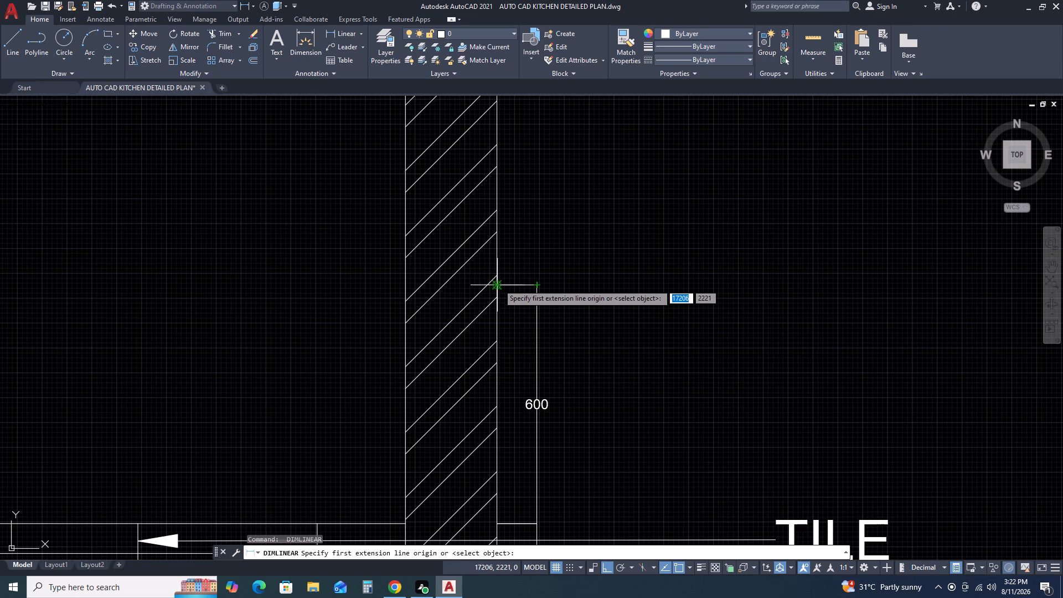
click(498, 284)
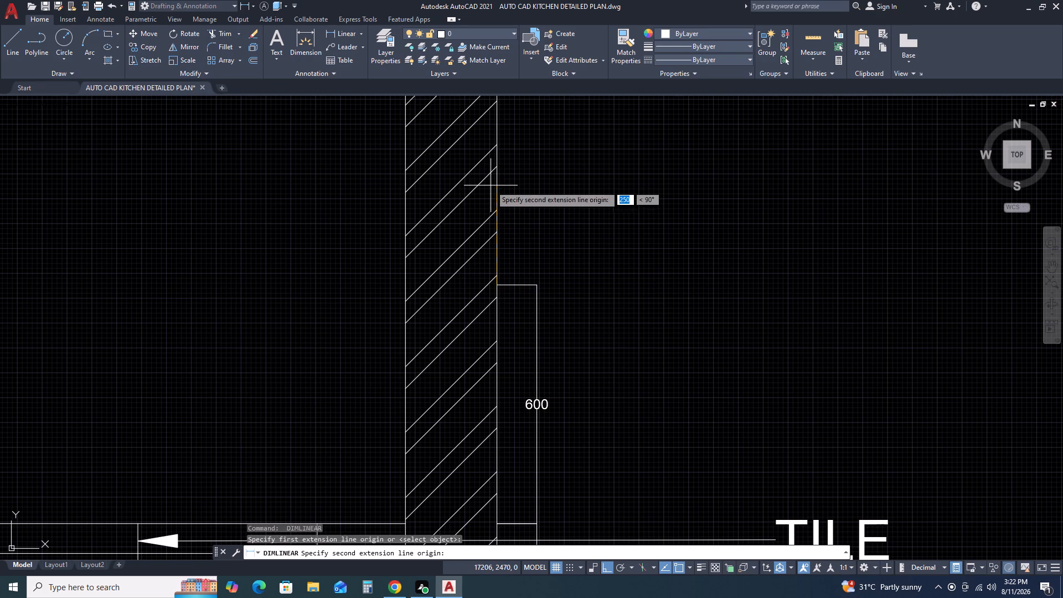
key(7)
key(6)
key(0)
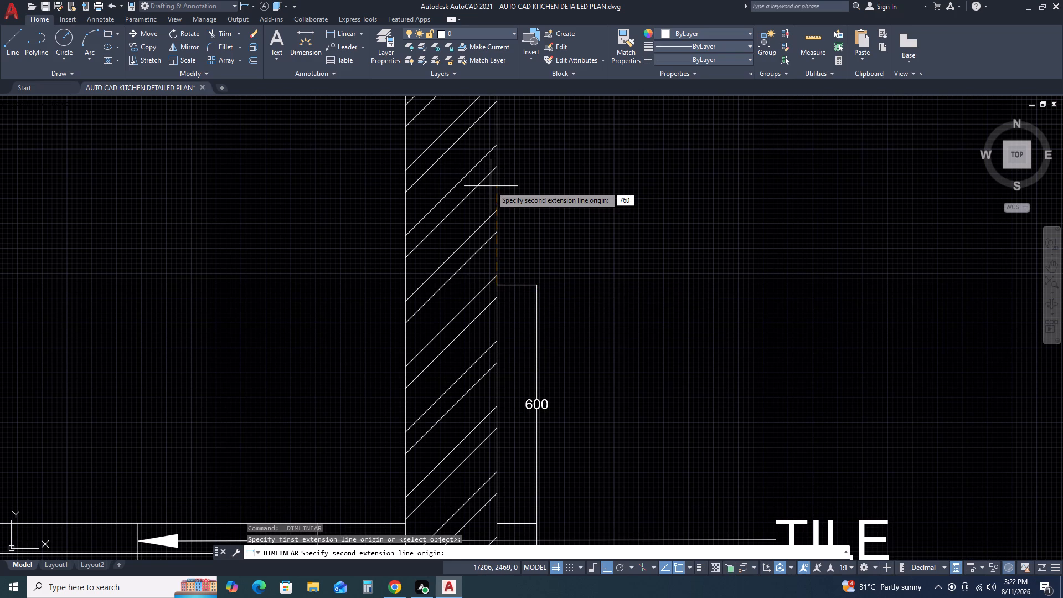
key(space)
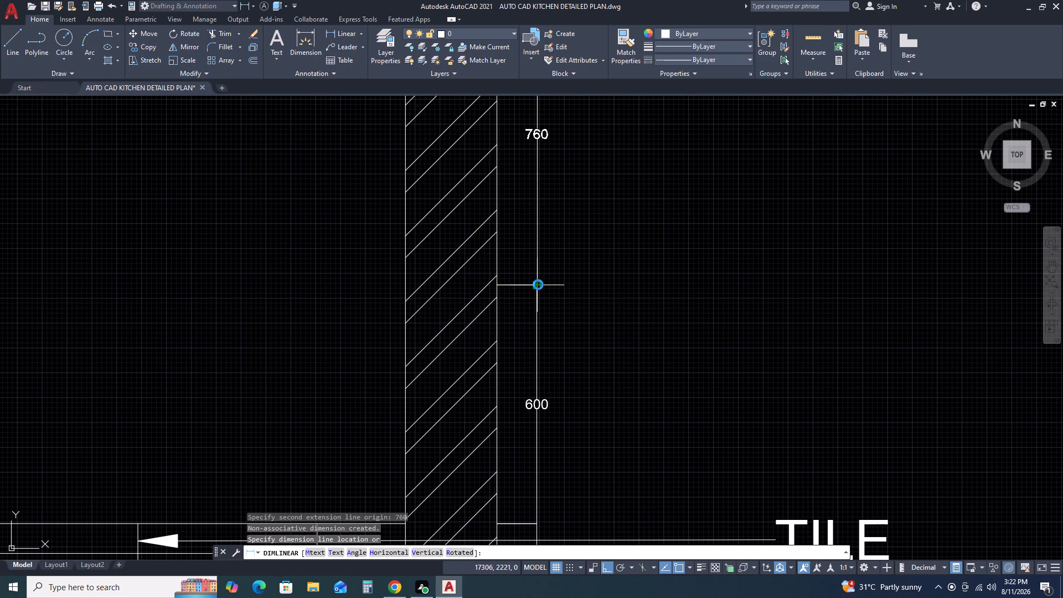
click(538, 285)
Dimension the right beam's height from its bottom outer corner to the slab's underside, in line with the 760 dimension.
scroll(563, 291, down, 2)
middle_drag(589, 245, 589, 318)
middle_drag(589, 353, 589, 363)
key(space)
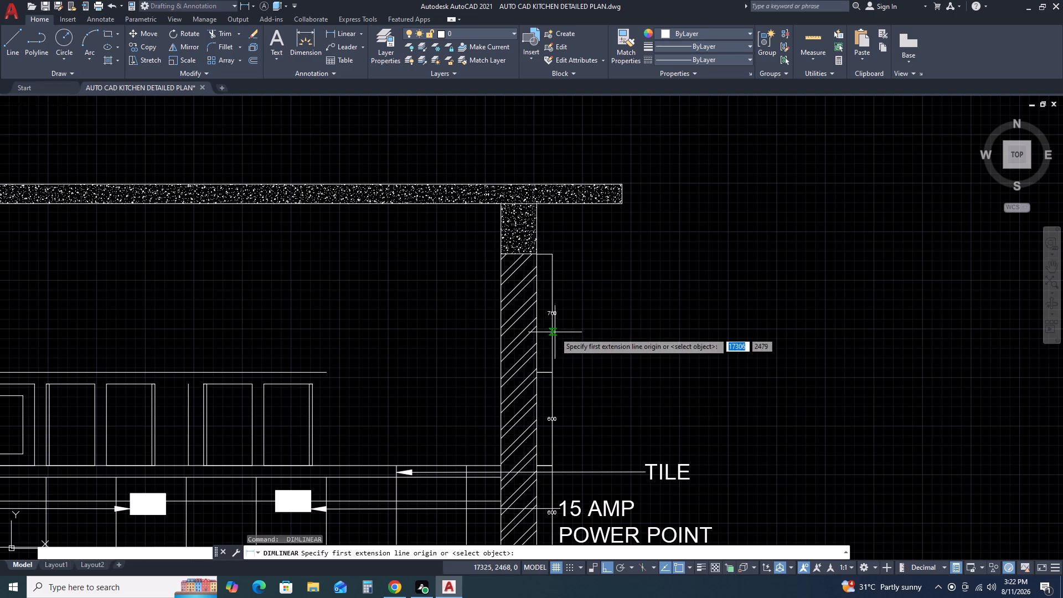
scroll(529, 239, up, 2)
click(544, 277)
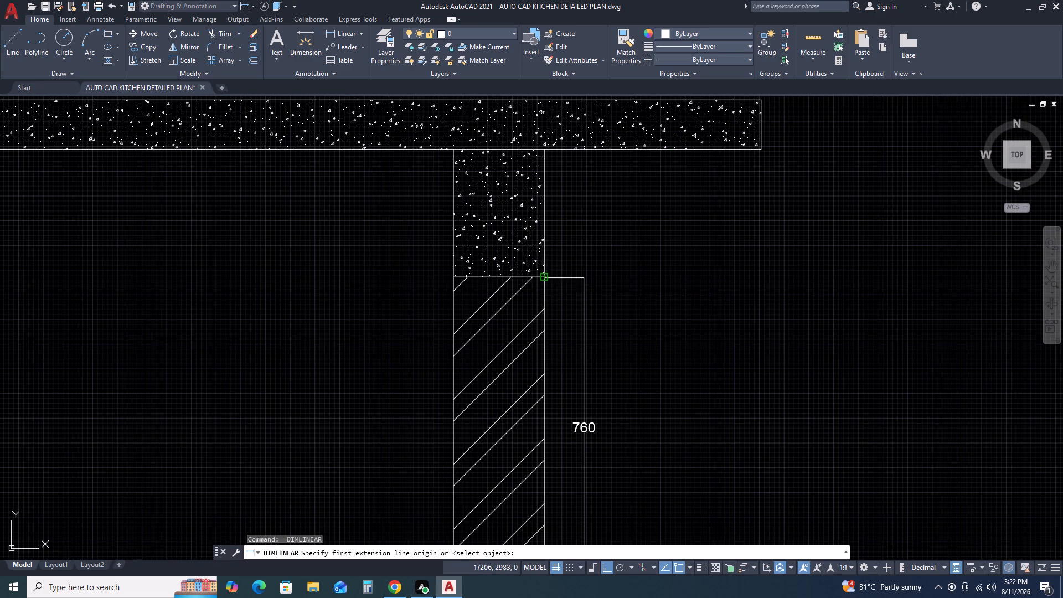
click(543, 146)
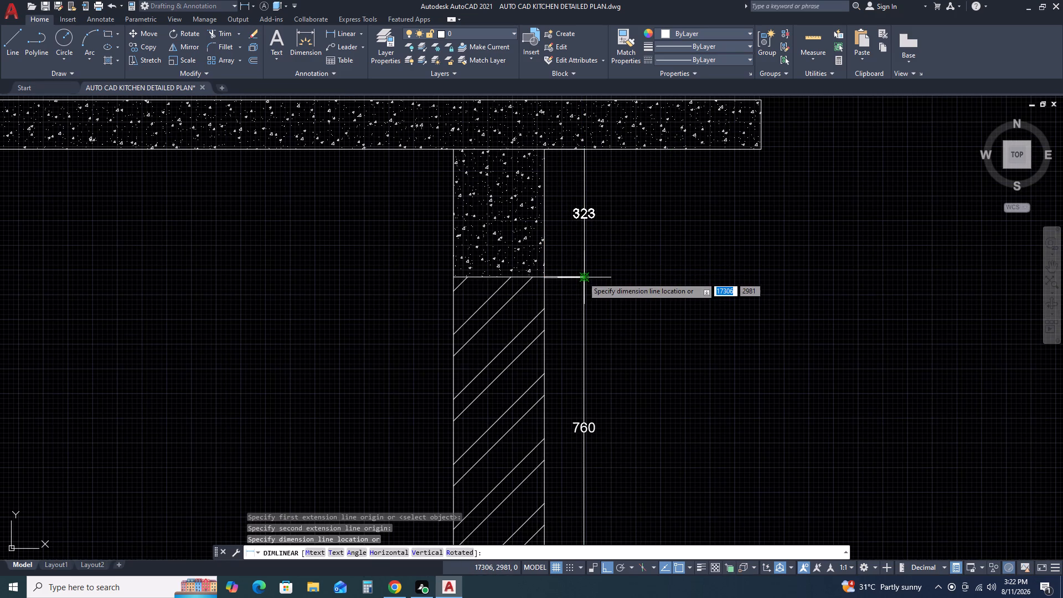
click(582, 279)
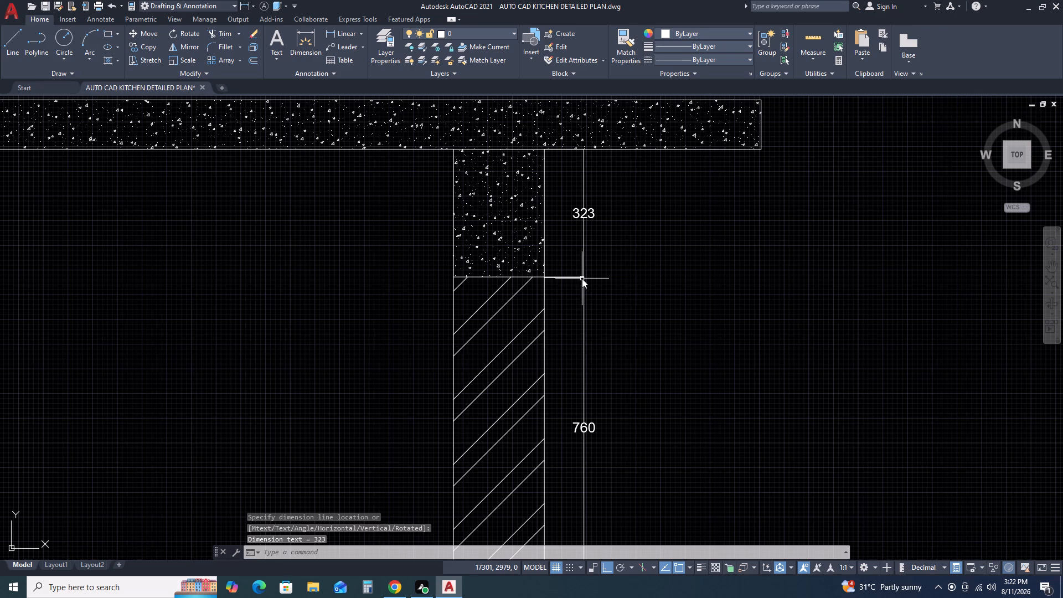
key(Escape)
Dimension the slab's thickness from underside to top, in line with the beam's height dimension.
key(space)
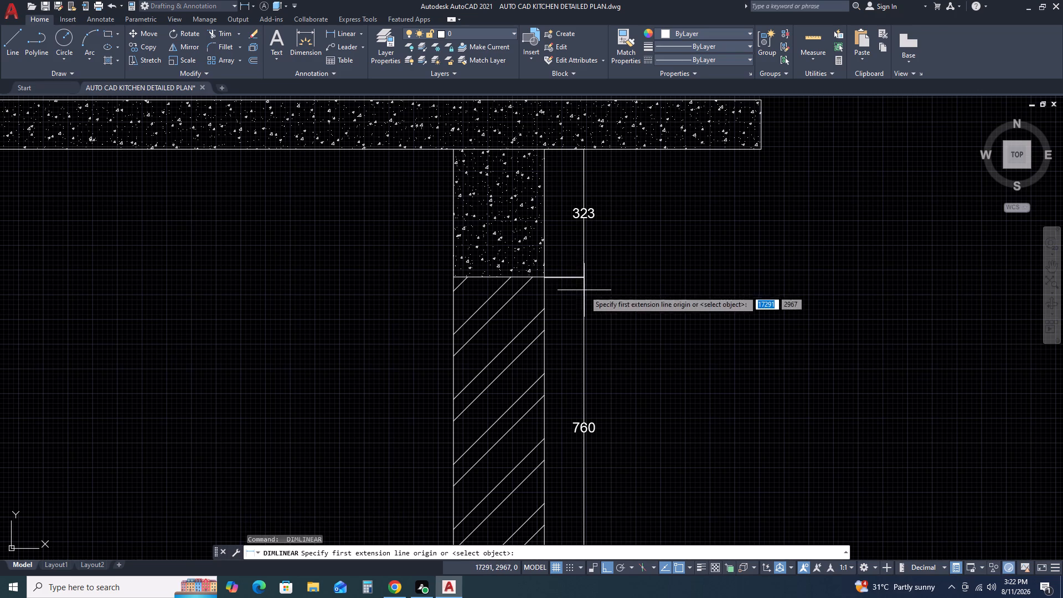
middle_drag(646, 259, 680, 413)
scroll(616, 299, up, 2)
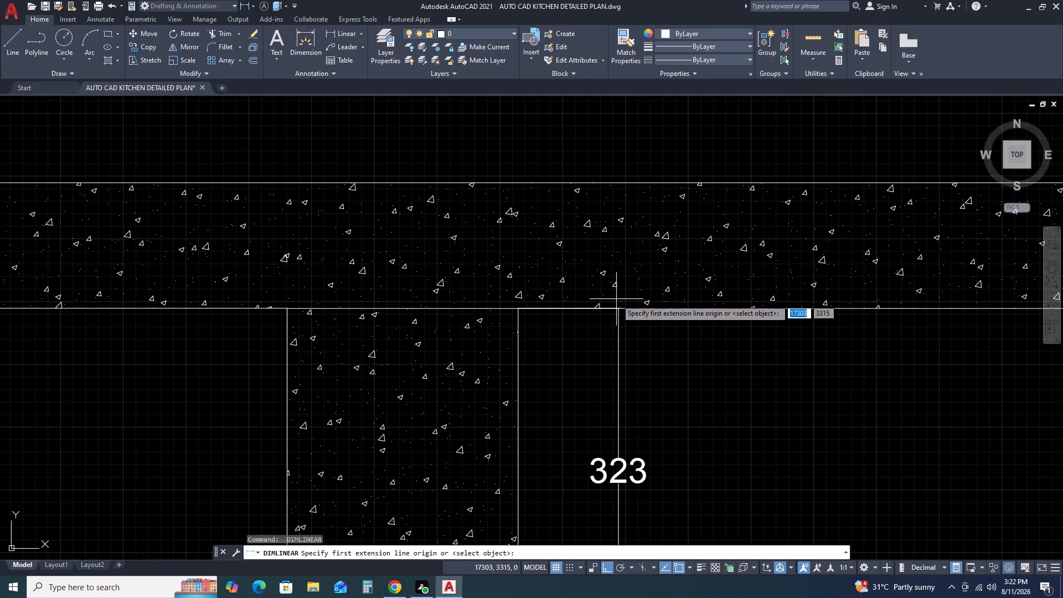
click(619, 308)
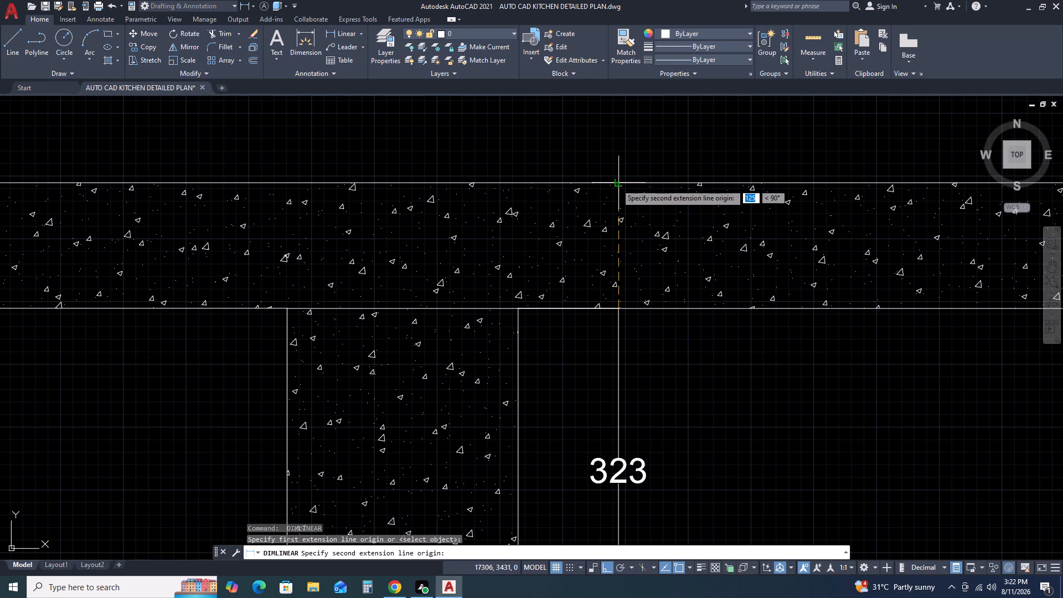
click(619, 183)
click(617, 308)
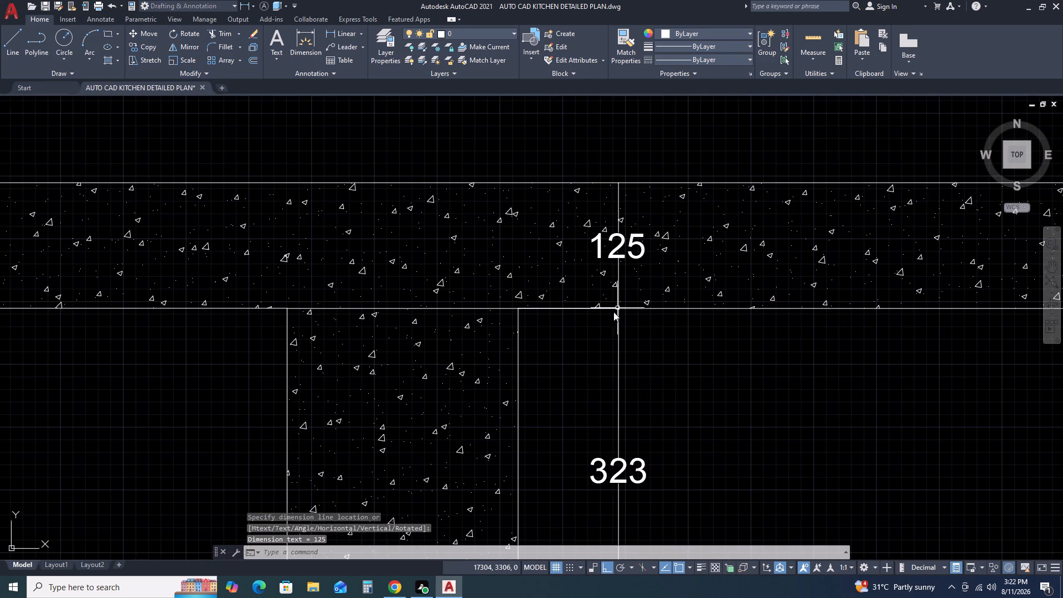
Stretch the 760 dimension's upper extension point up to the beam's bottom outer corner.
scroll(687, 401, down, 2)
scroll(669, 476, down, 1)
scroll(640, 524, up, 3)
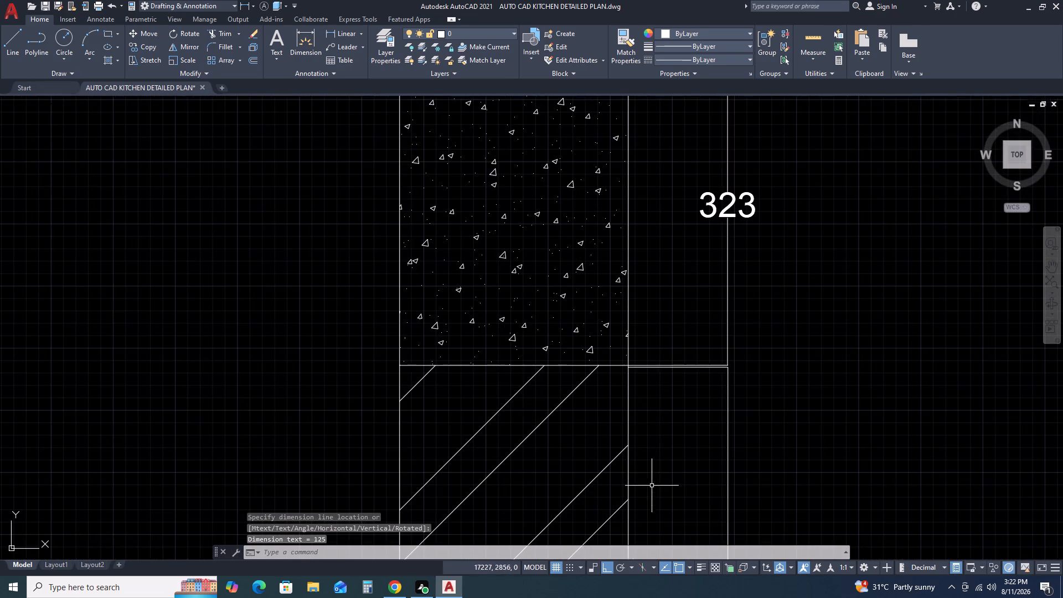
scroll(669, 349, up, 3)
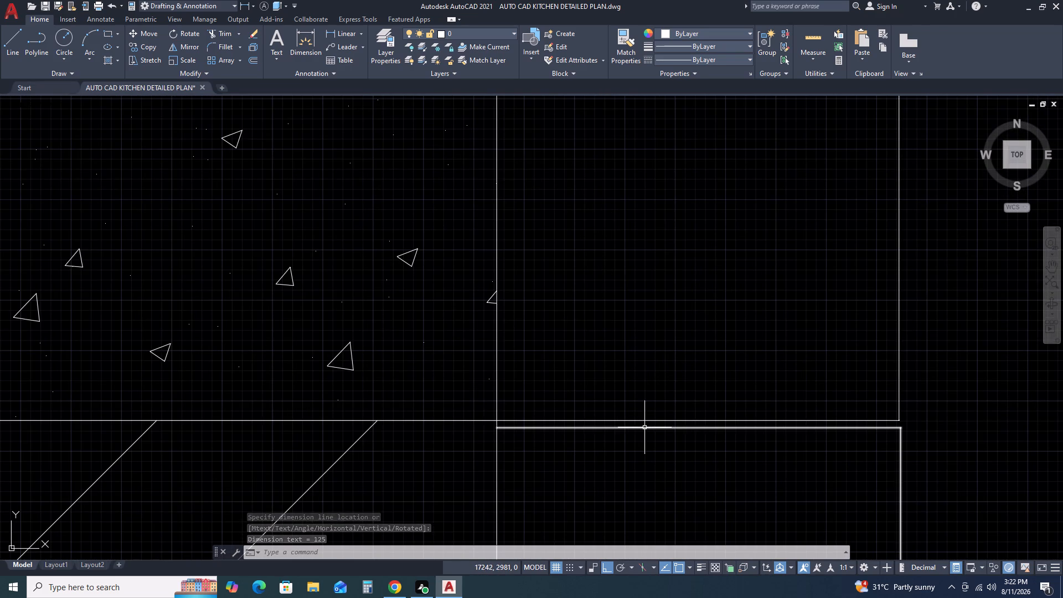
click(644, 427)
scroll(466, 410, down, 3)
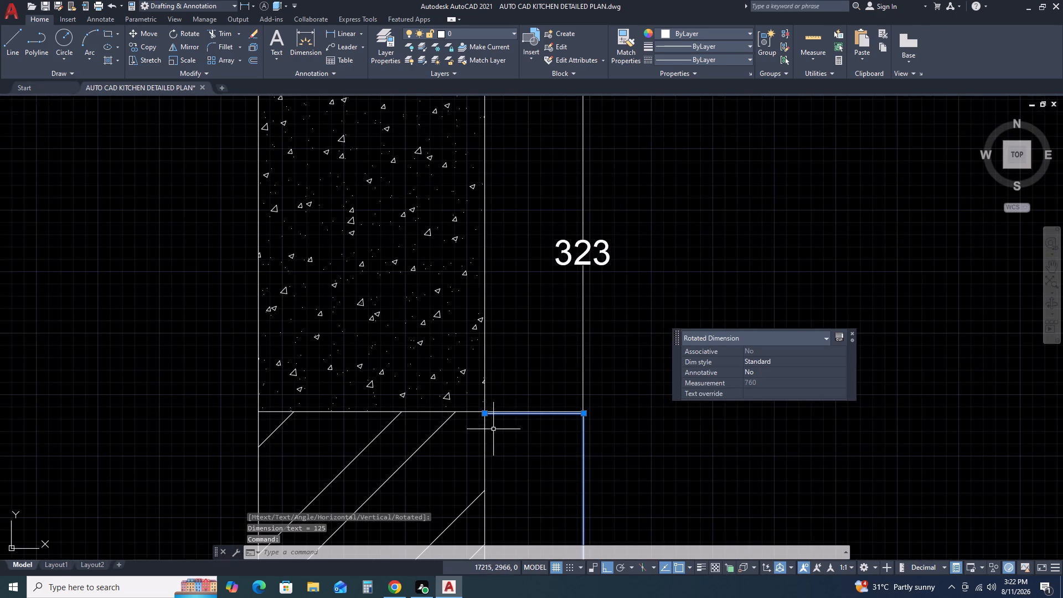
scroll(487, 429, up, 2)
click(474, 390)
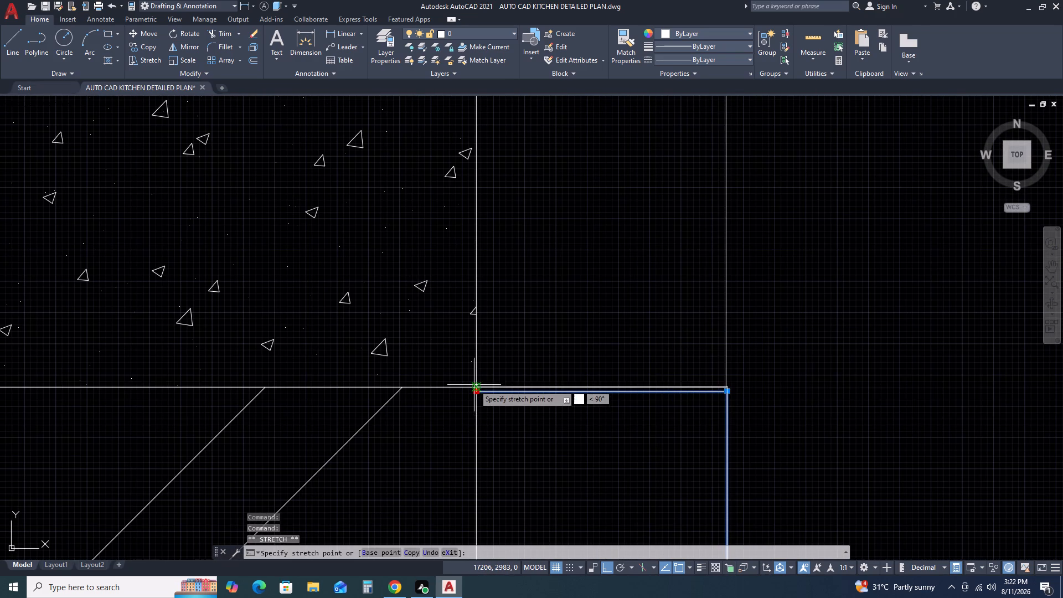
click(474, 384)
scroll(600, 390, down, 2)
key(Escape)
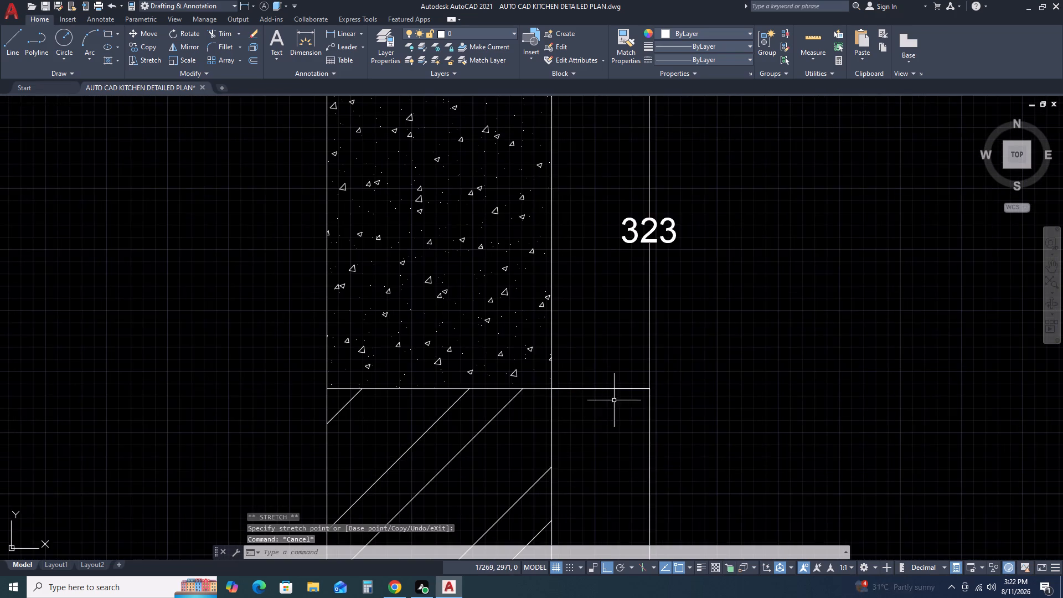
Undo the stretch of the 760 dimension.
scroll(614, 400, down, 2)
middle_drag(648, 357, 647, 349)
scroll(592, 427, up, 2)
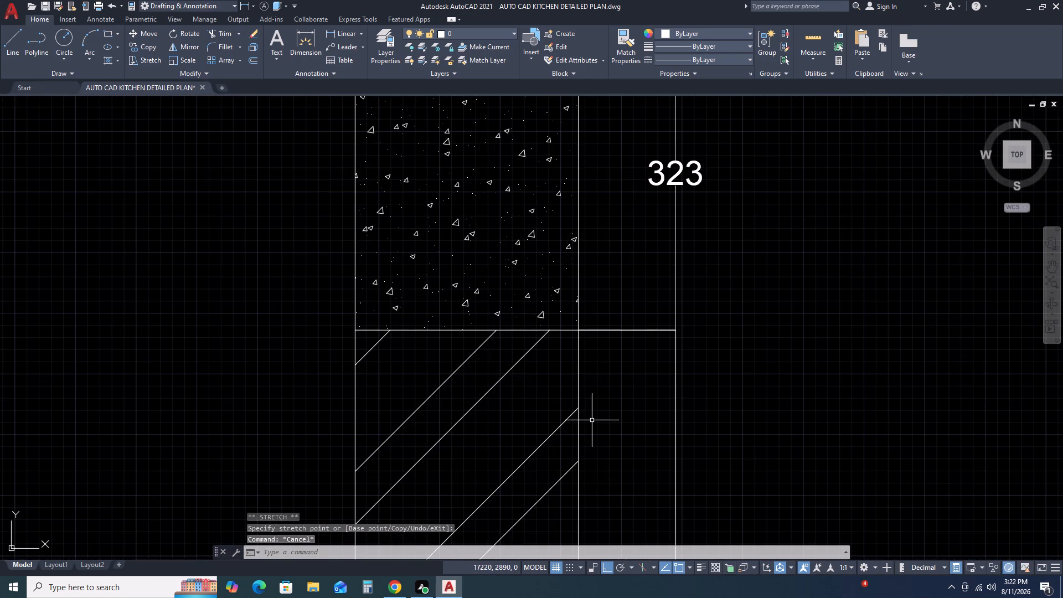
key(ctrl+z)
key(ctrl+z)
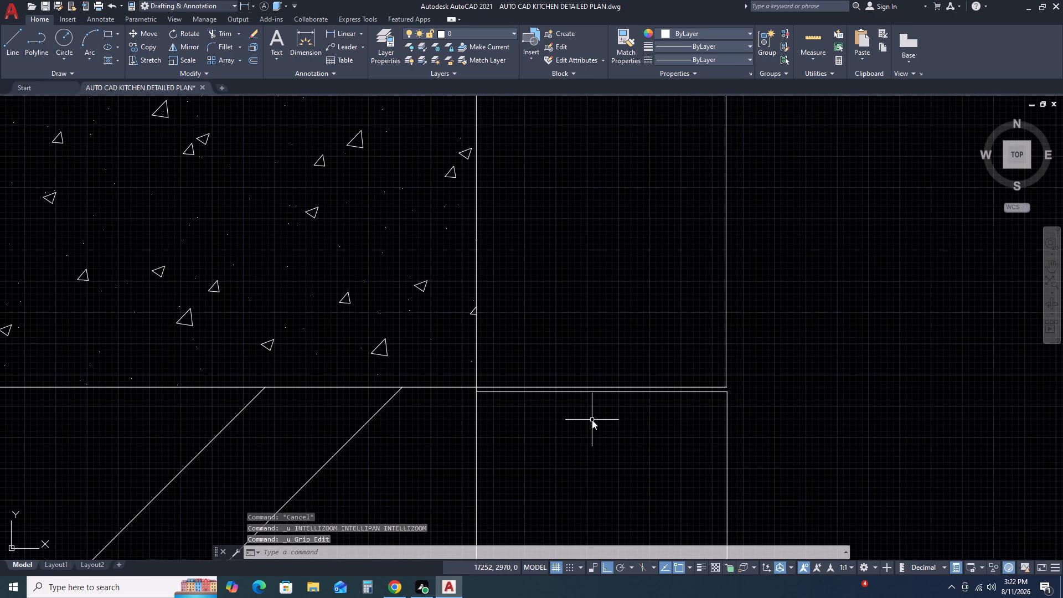
Move the beam's height dimension down from the beam's bottom corner to the top of the 760 dimension.
click(770, 361)
click(719, 312)
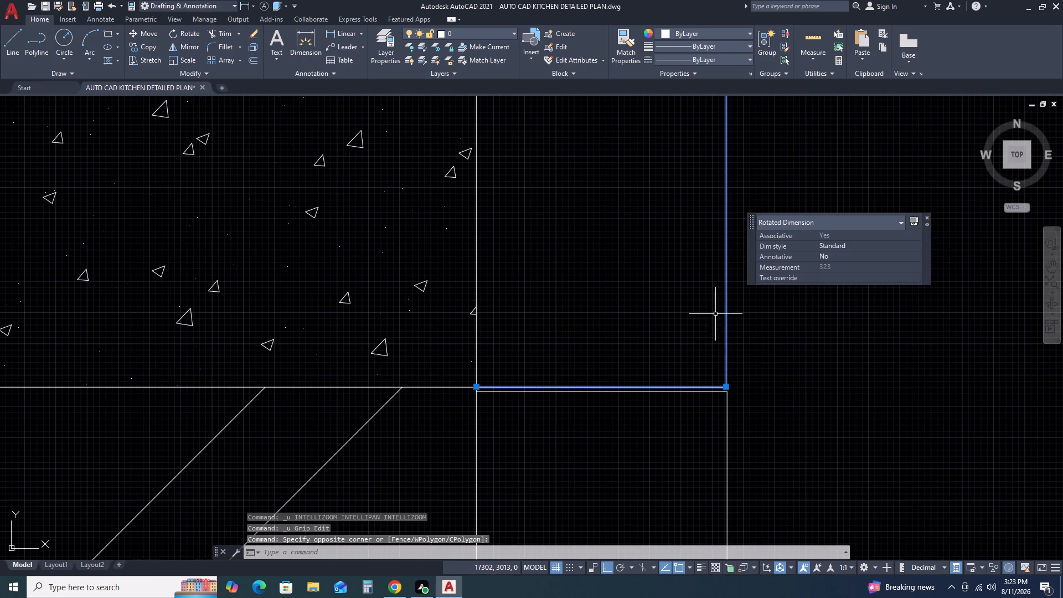
key(m)
key(space)
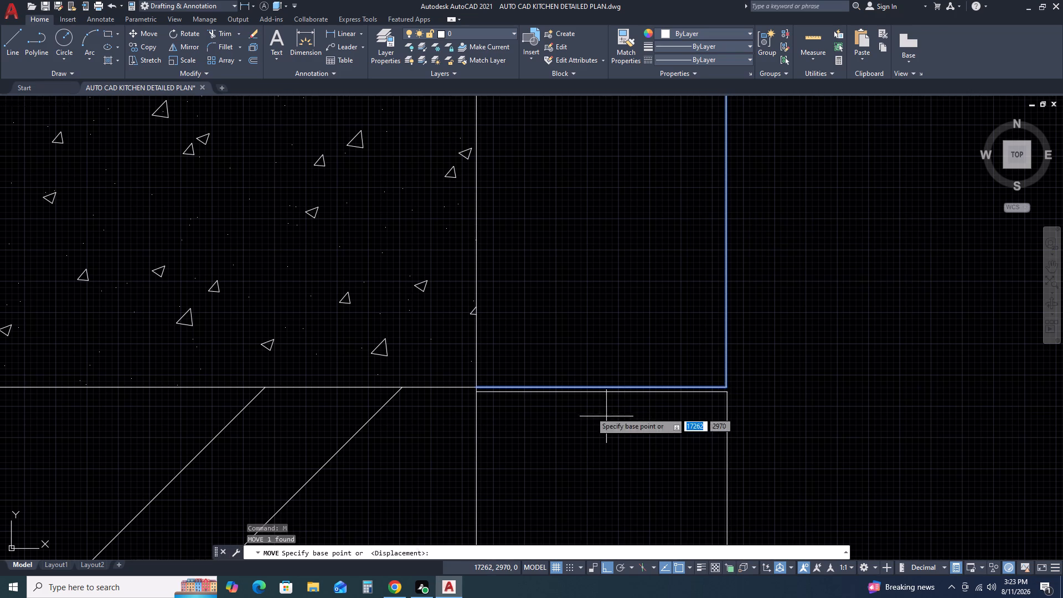
scroll(480, 385, up, 2)
click(465, 393)
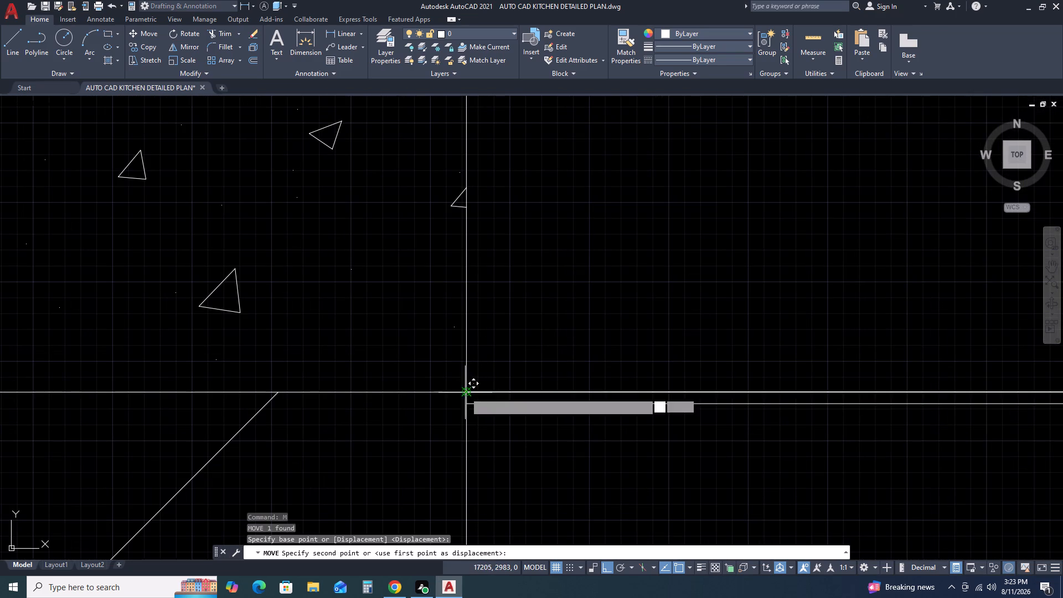
click(465, 406)
scroll(590, 372, down, 4)
middle_drag(634, 349, 654, 464)
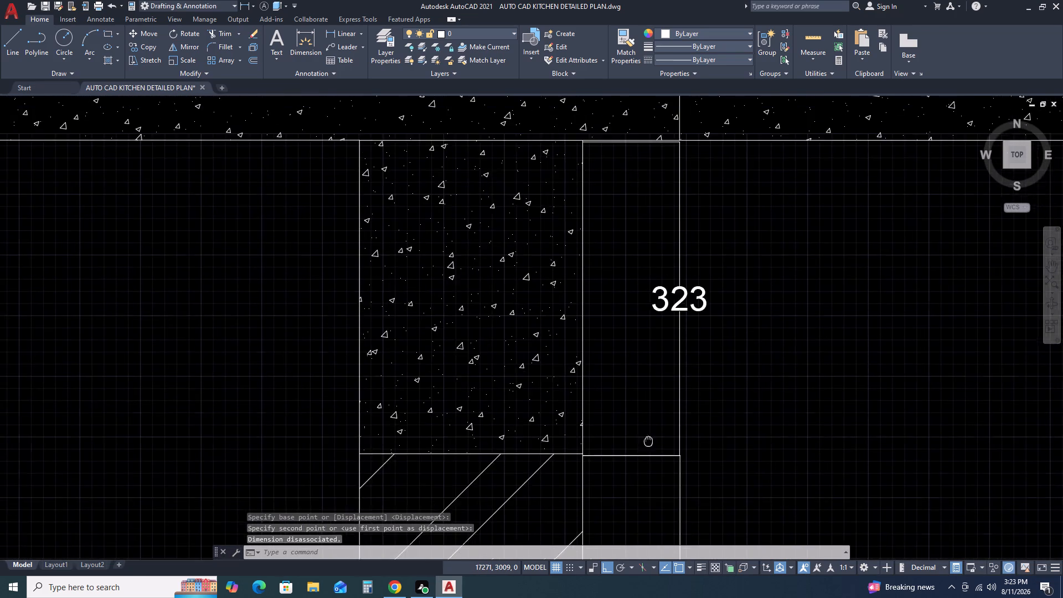
Stretch the upper extension point of the beam's height dimension up to the slab's underside.
scroll(588, 178, up, 4)
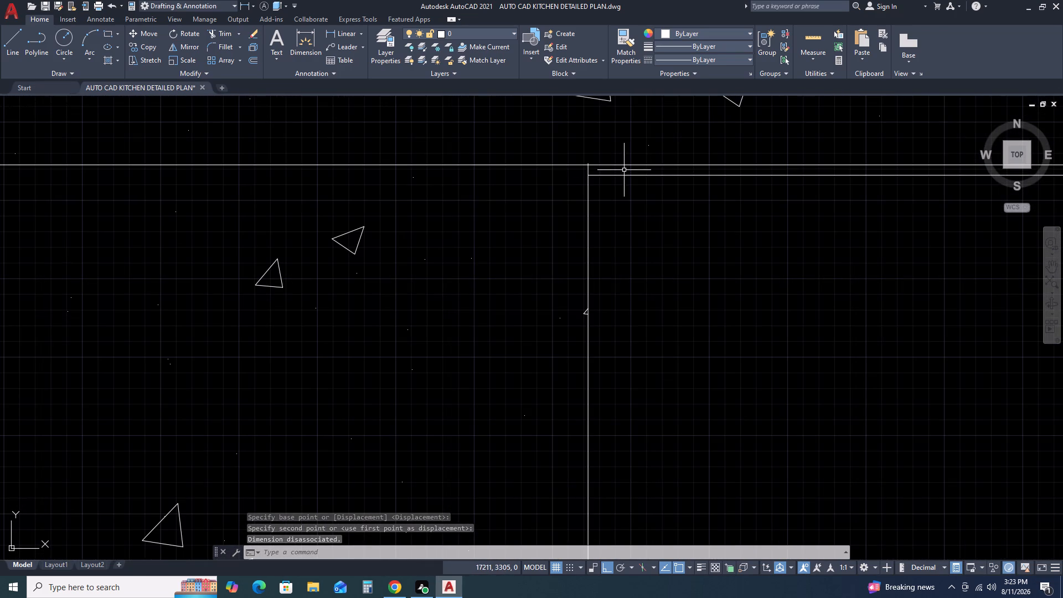
click(624, 170)
click(615, 184)
middle_drag(653, 234, 642, 372)
scroll(584, 313, up, 2)
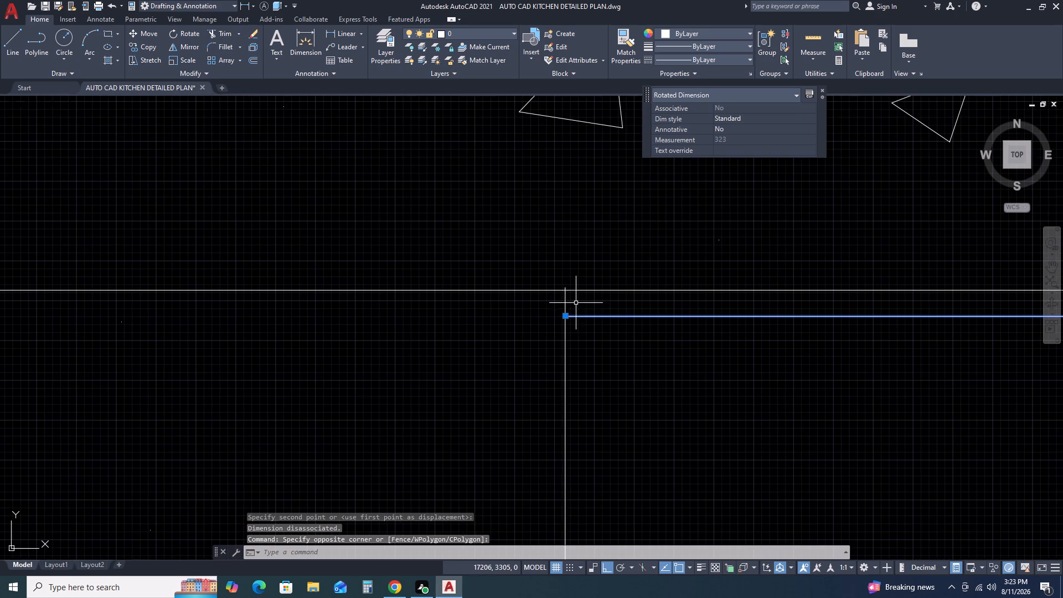
click(565, 313)
key(Escape)
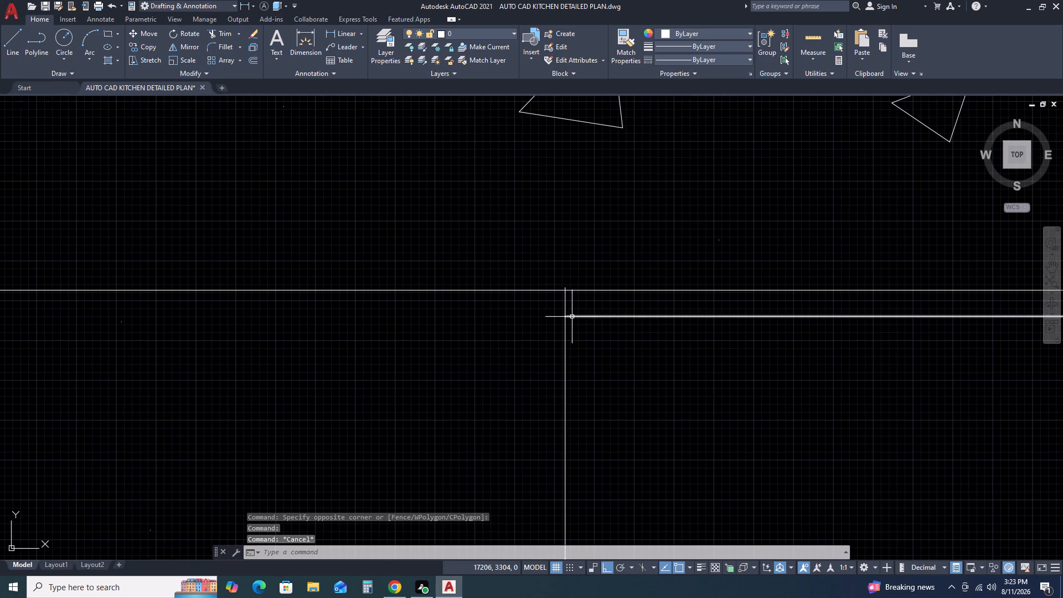
click(575, 316)
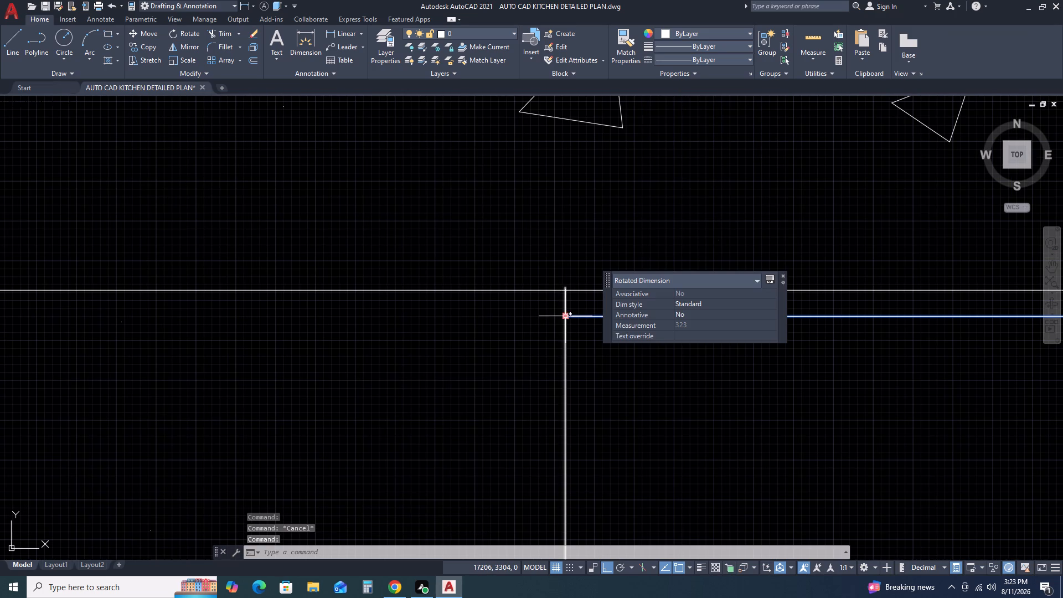
click(566, 318)
click(562, 292)
scroll(467, 337, down, 6)
key(Escape)
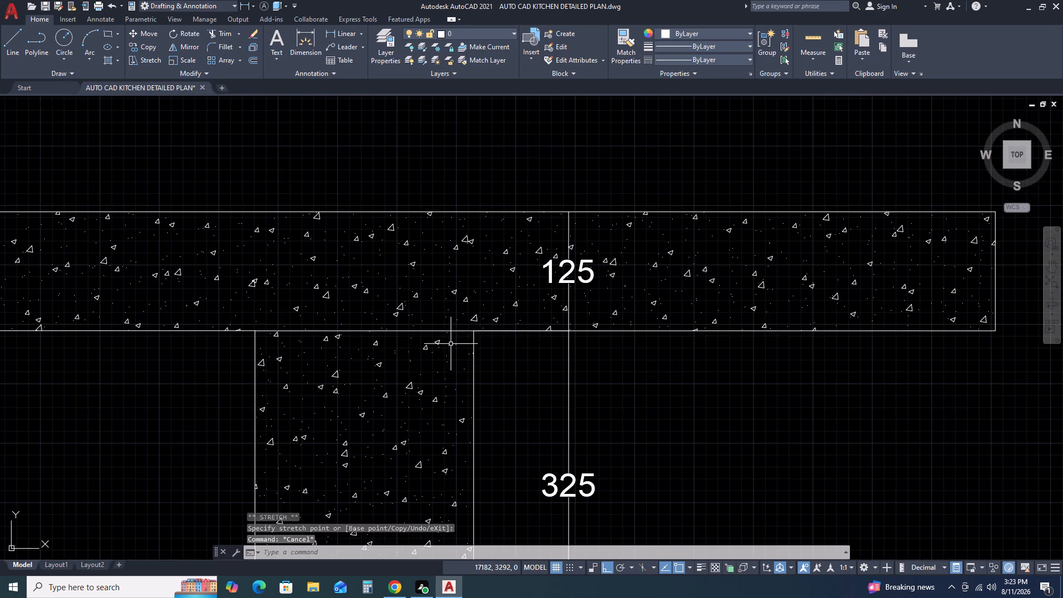
Move the beam's bottom line down to meet the top extension line of the 760 dimension at the wall's outer face.
scroll(529, 367, down, 3)
middle_drag(531, 419, 576, 306)
scroll(551, 333, up, 4)
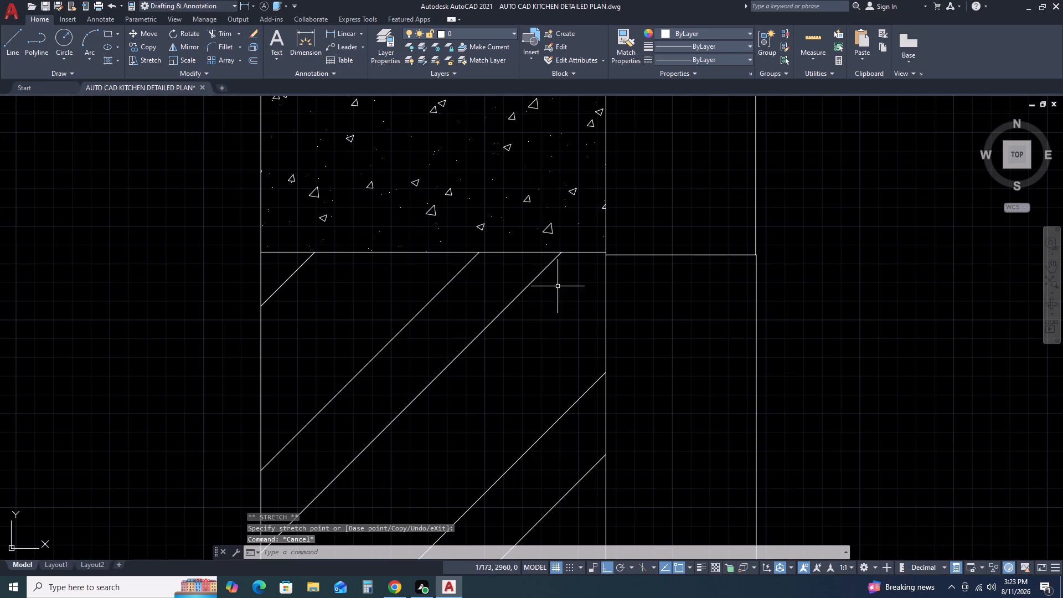
scroll(567, 267, up, 3)
click(621, 210)
double_click(587, 245)
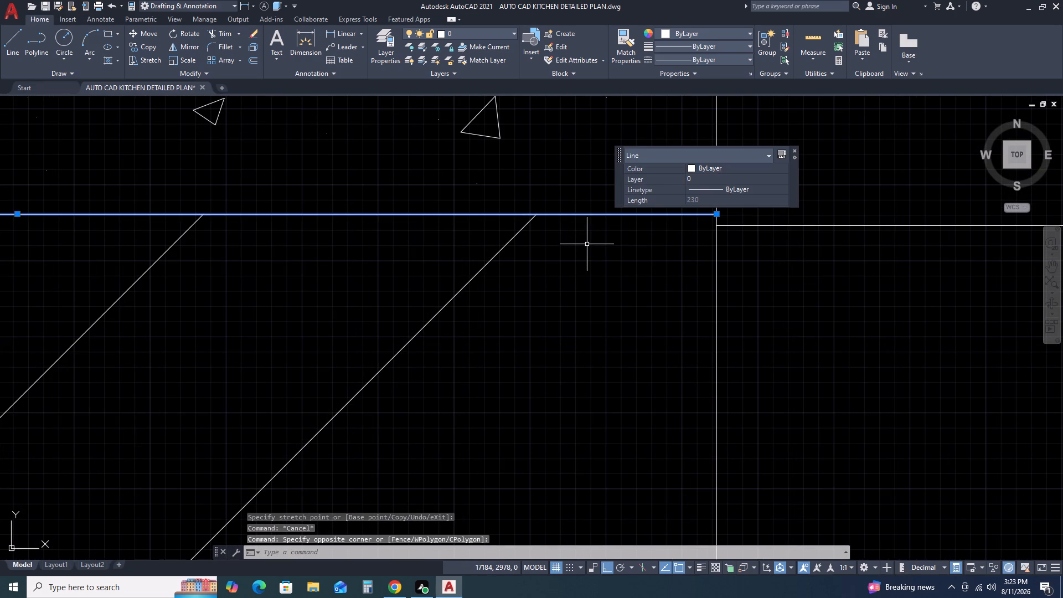
text(M)
key(space)
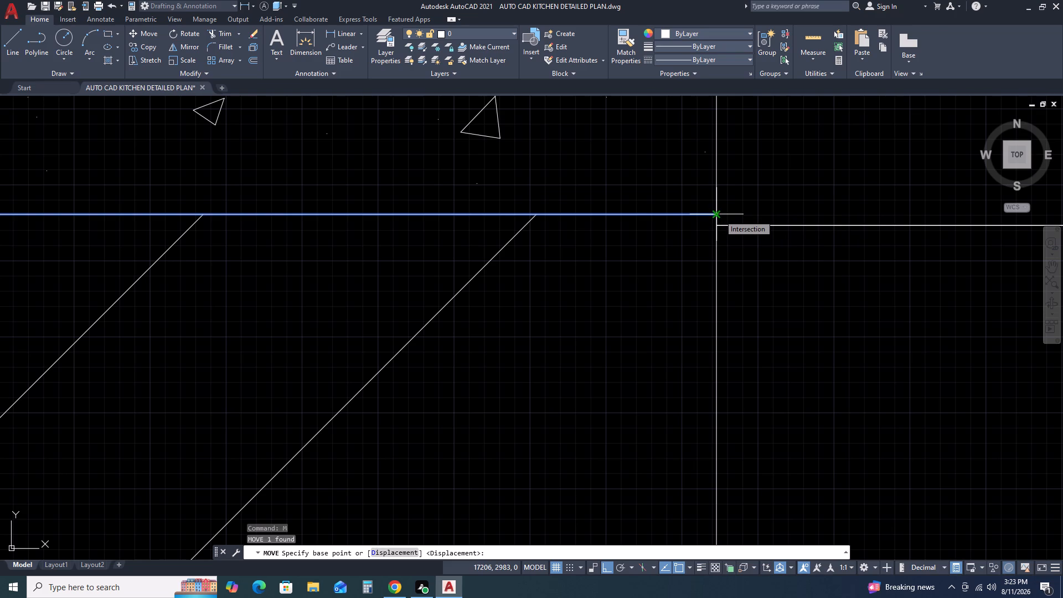
scroll(721, 213, up, 2)
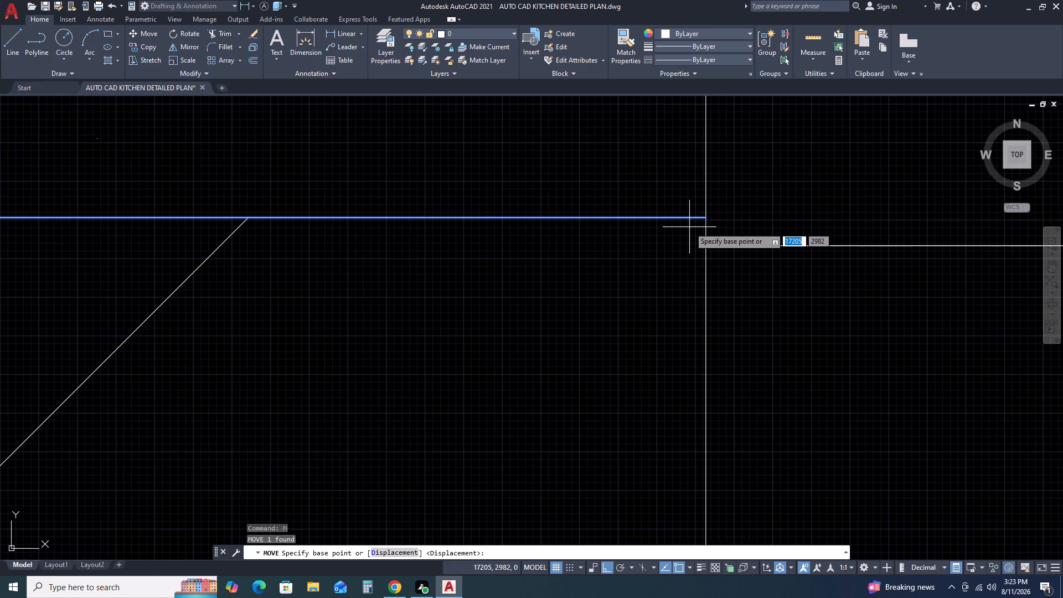
click(704, 217)
click(702, 241)
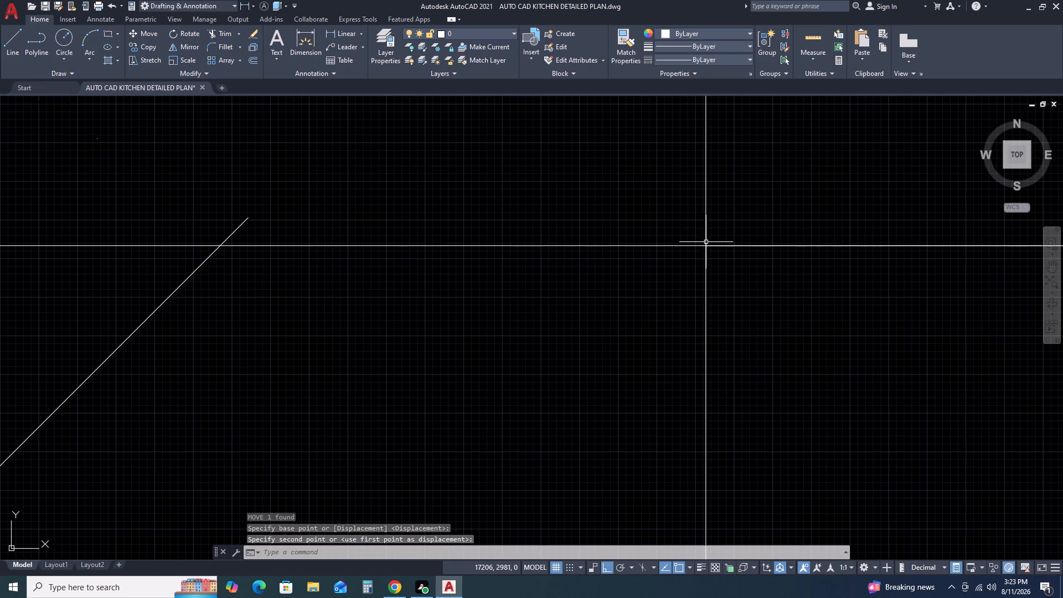
Stretch both upper corners of the right wall's ANSI32 hatch down to the beam's bottom line.
scroll(581, 231, down, 3)
middle_drag(297, 269, 688, 263)
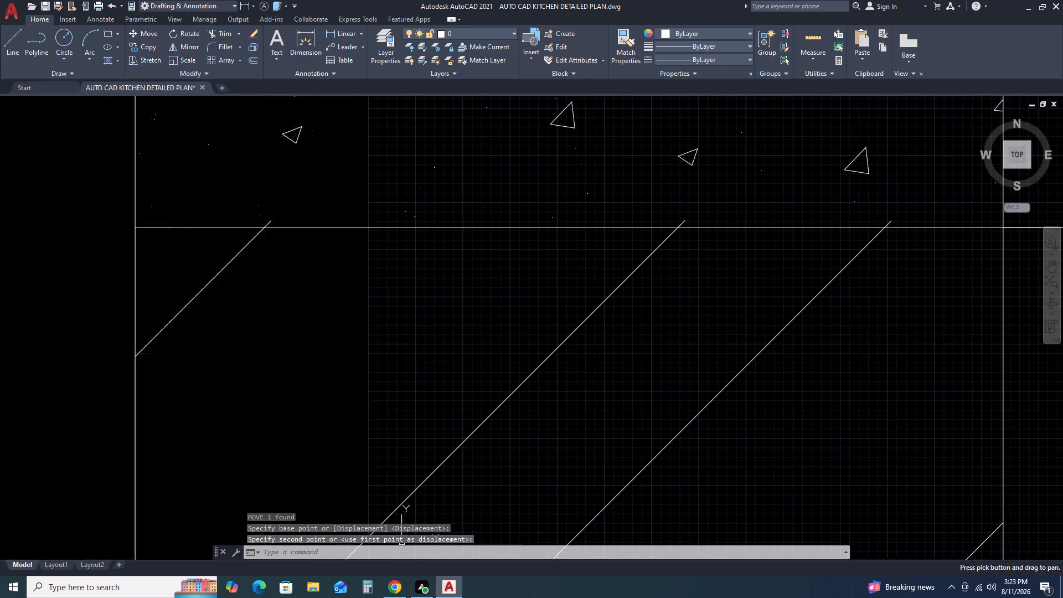
drag(808, 370, 792, 368)
click(534, 344)
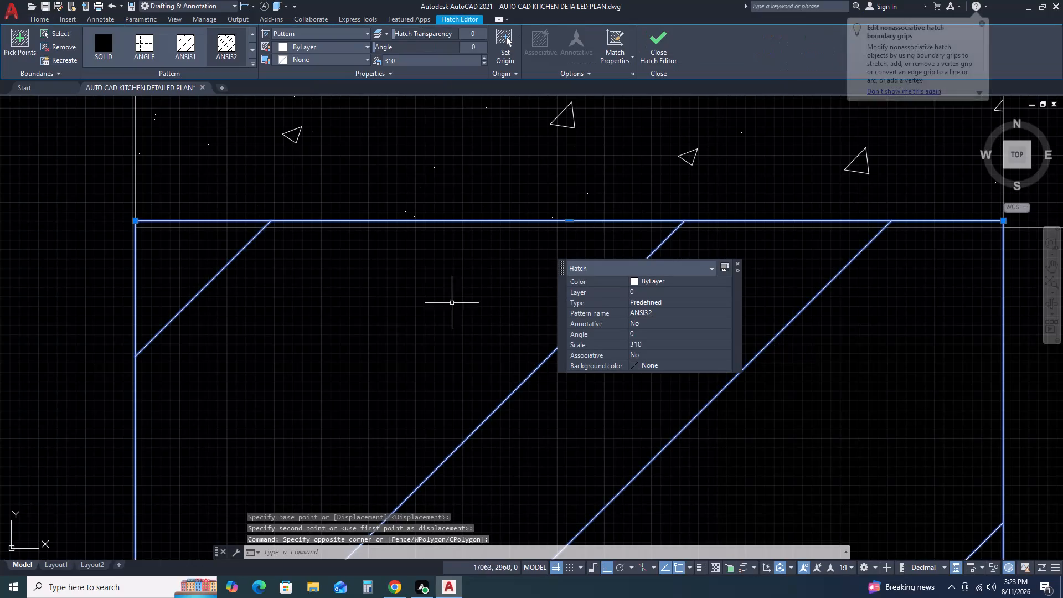
scroll(116, 214, up, 2)
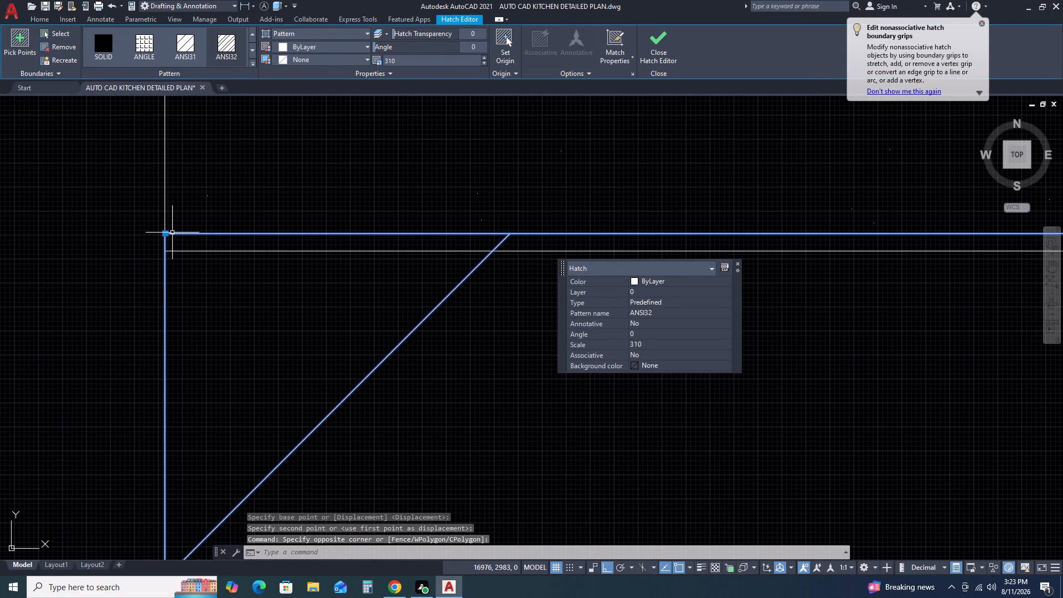
click(166, 234)
click(166, 251)
scroll(207, 248, down, 3)
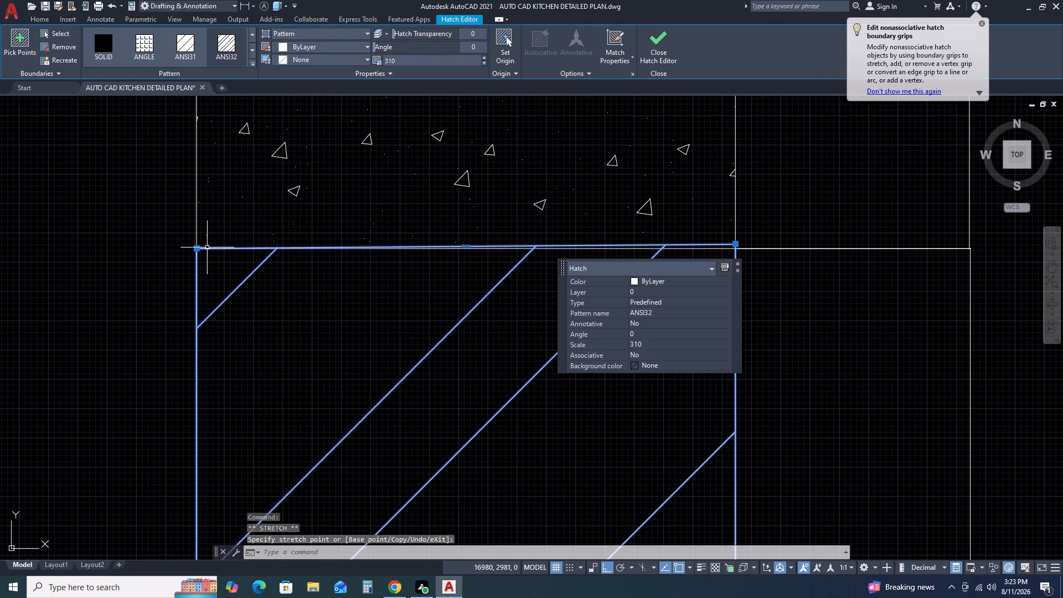
scroll(740, 244, up, 5)
middle_drag(702, 214, 711, 164)
click(709, 178)
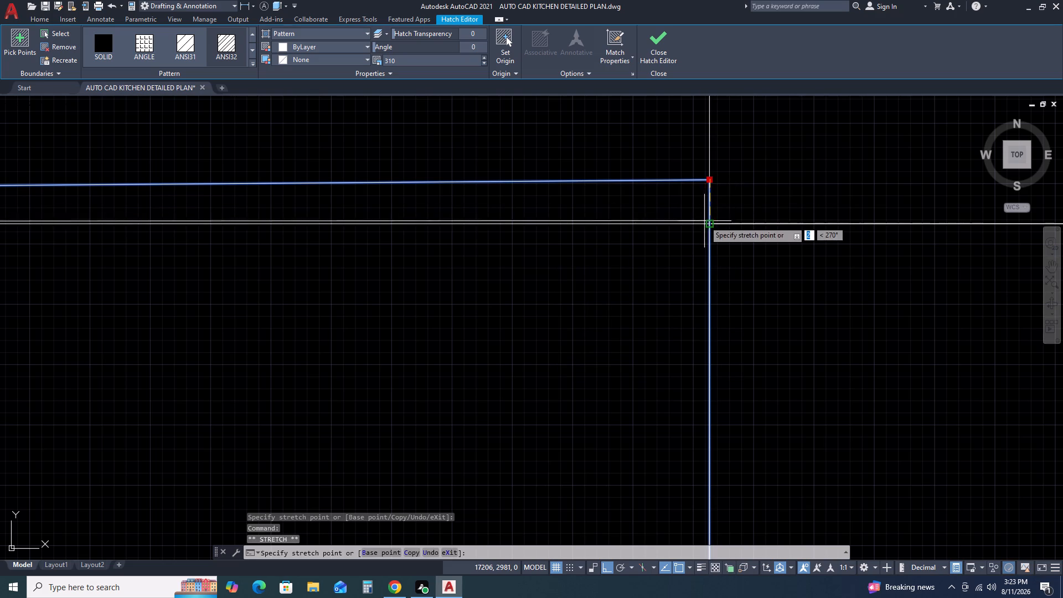
click(708, 223)
scroll(558, 228, down, 4)
scroll(650, 230, down, 2)
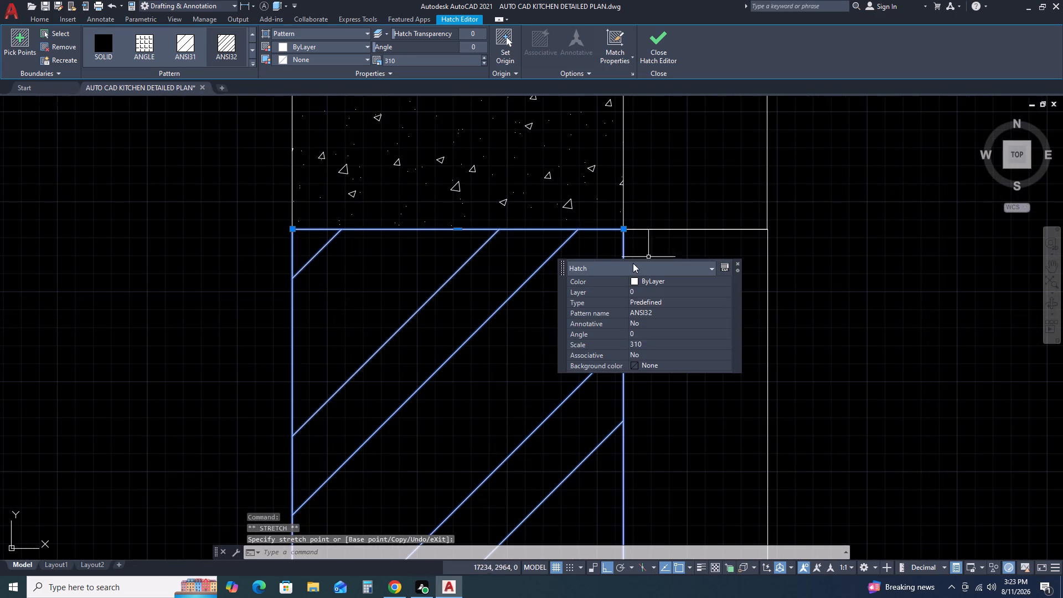
middle_drag(633, 263, 713, 244)
key(Escape)
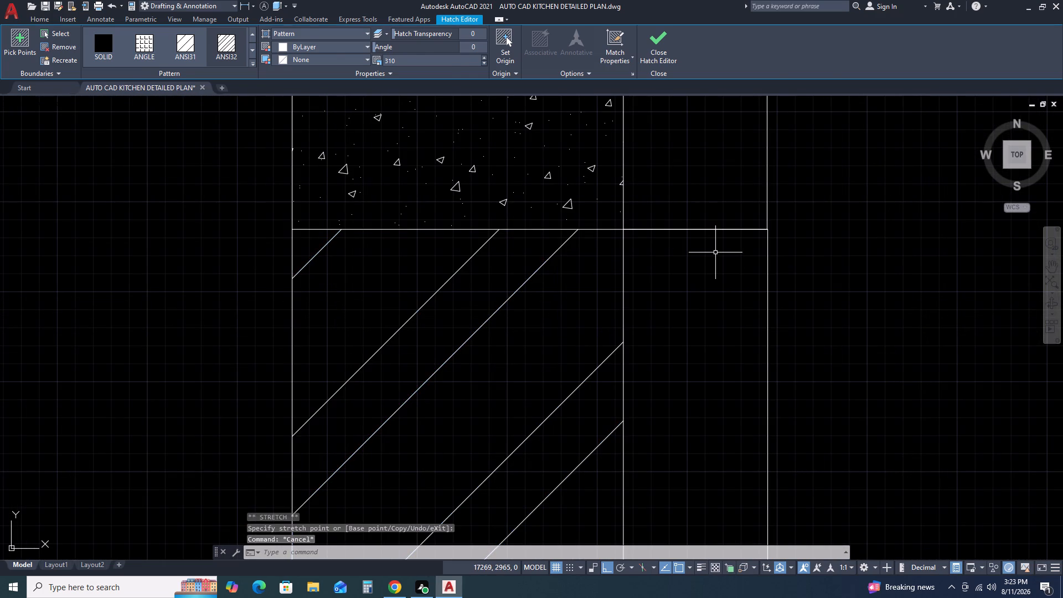
key(Escape)
Add an overall vertical linear dimension from the slab's top outer corner to floor level, placed outside the existing height dimension chain.
scroll(688, 251, down, 4)
middle_drag(687, 199, 689, 279)
scroll(689, 243, down, 1)
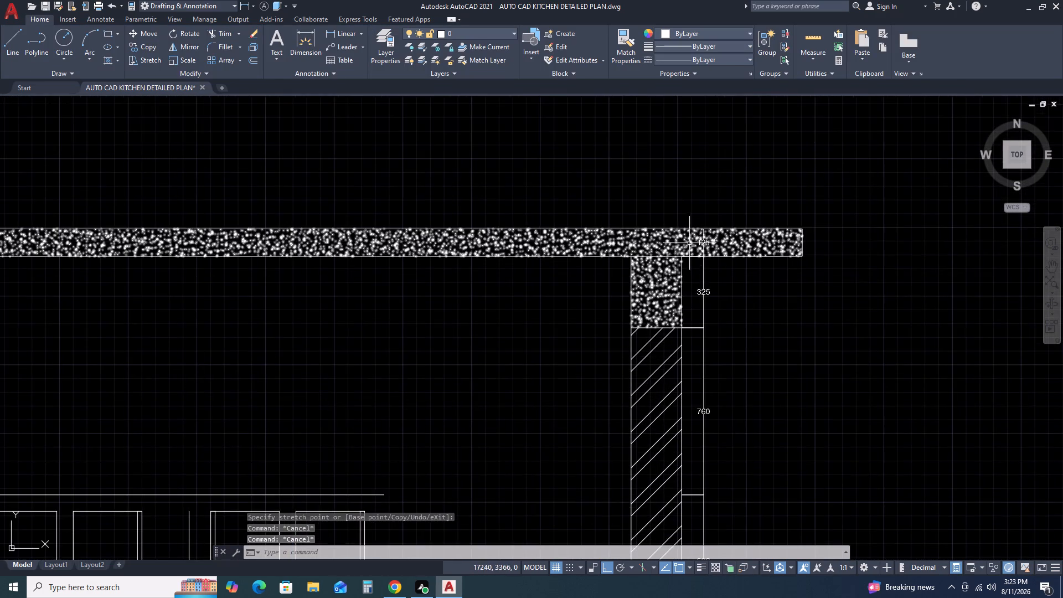
scroll(689, 243, down, 2)
middle_drag(746, 313, 721, 190)
key(d)
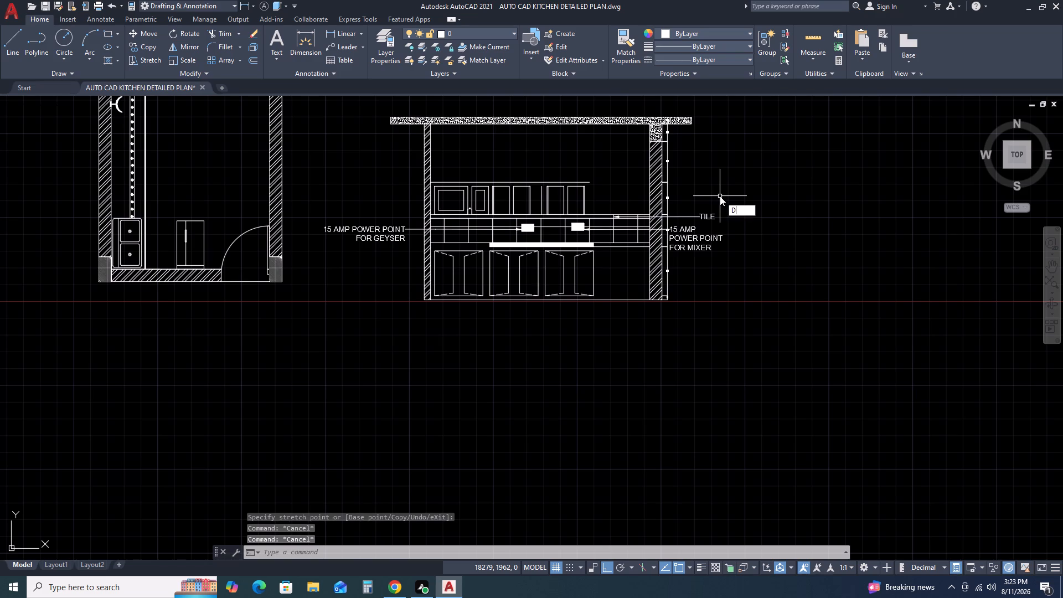
text(LI)
key(space)
scroll(687, 96, up, 2)
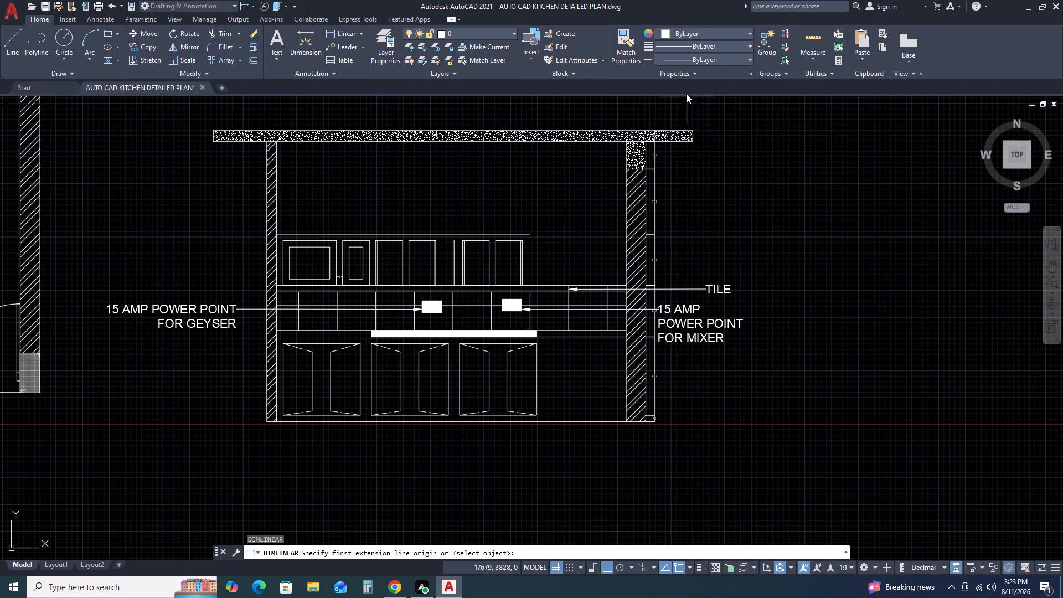
scroll(692, 127, up, 3)
click(689, 144)
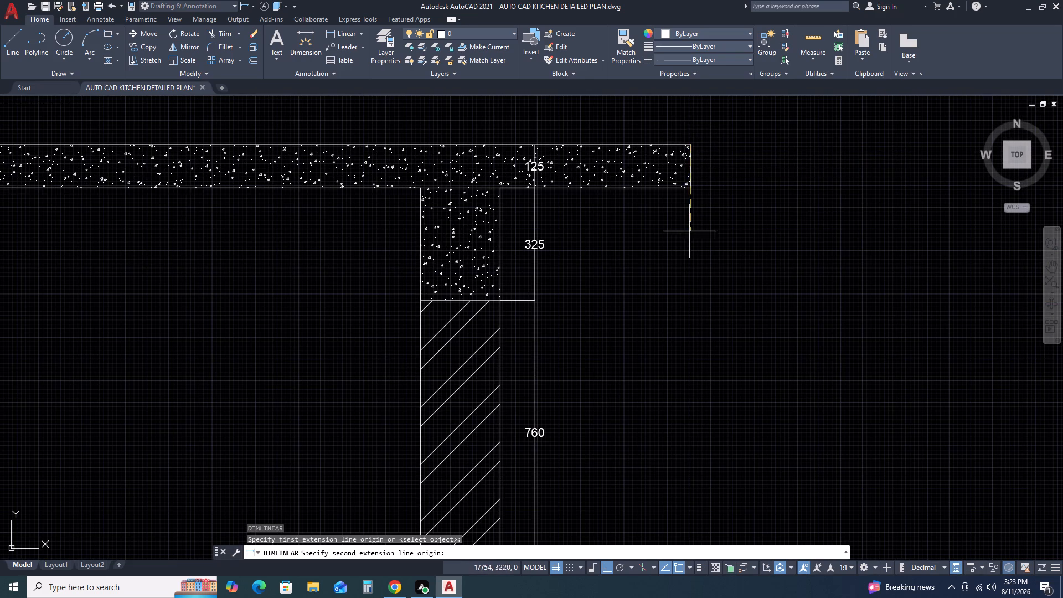
scroll(689, 254, down, 5)
scroll(706, 379, up, 3)
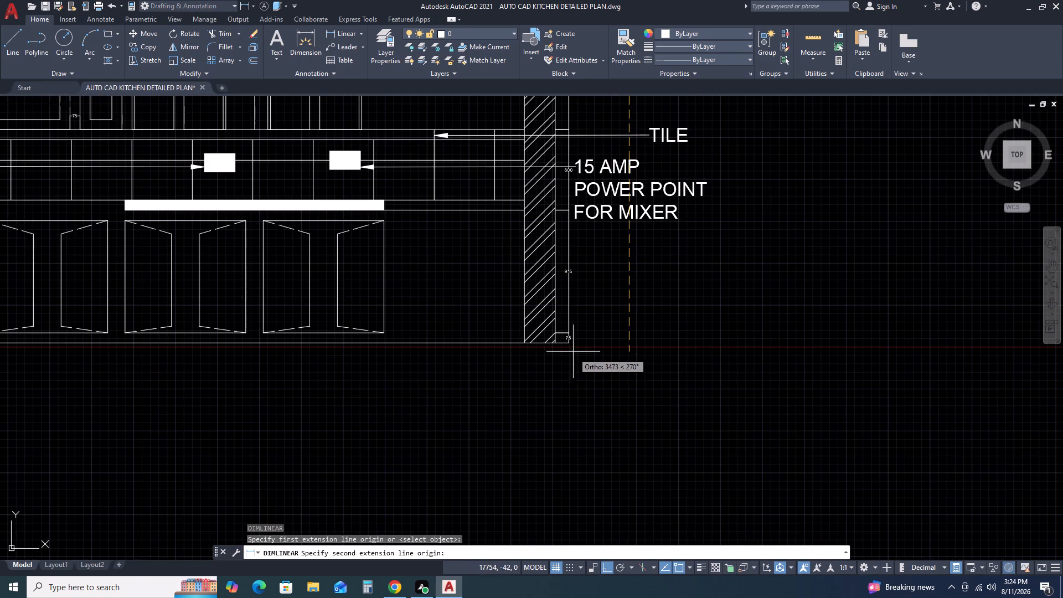
scroll(569, 349, up, 2)
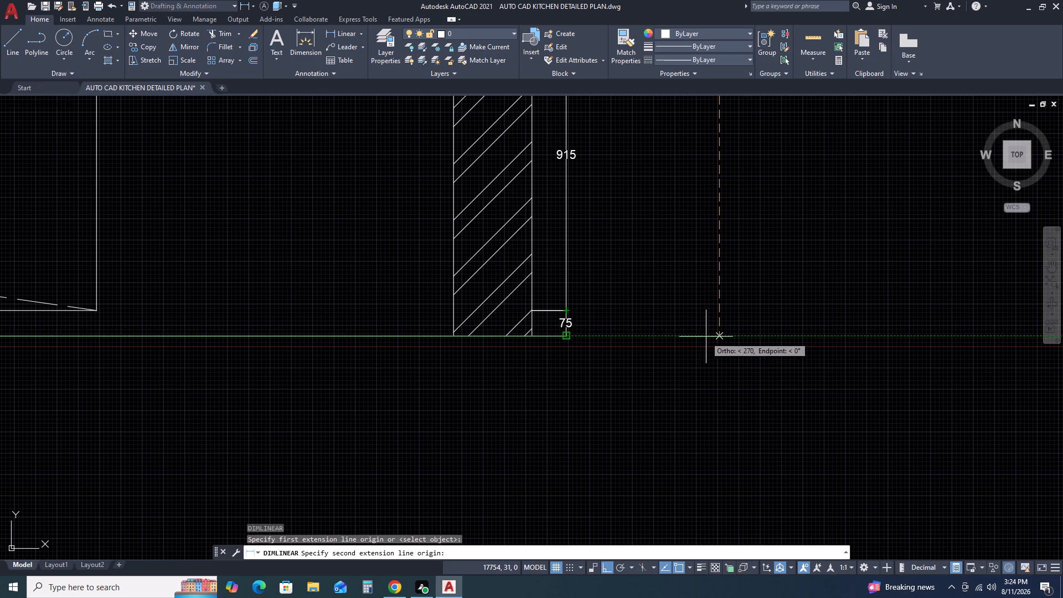
click(718, 335)
scroll(784, 328, down, 2)
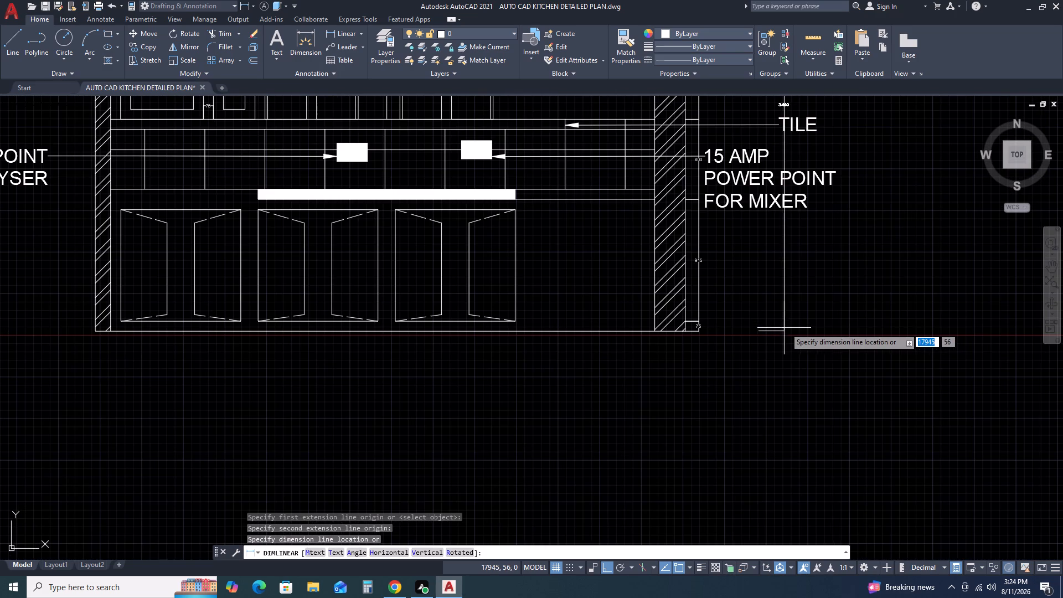
click(840, 332)
middle_drag(792, 266, 514, 300)
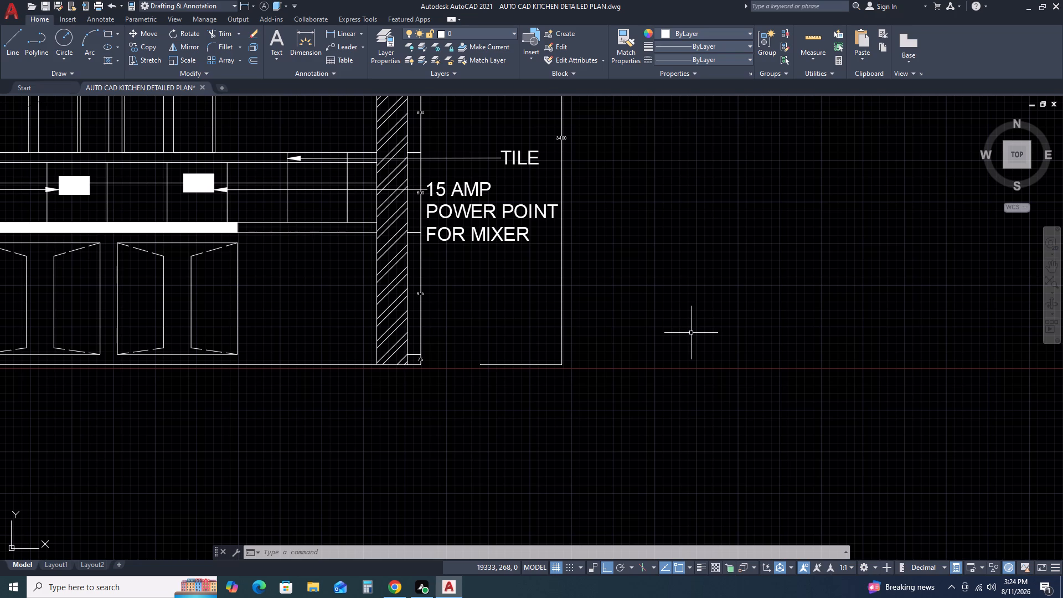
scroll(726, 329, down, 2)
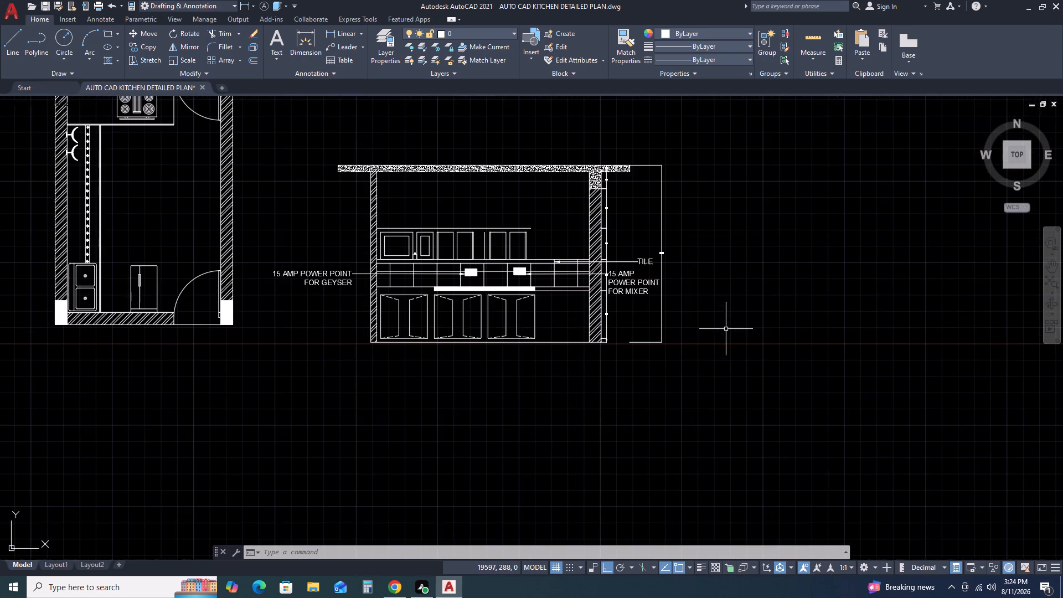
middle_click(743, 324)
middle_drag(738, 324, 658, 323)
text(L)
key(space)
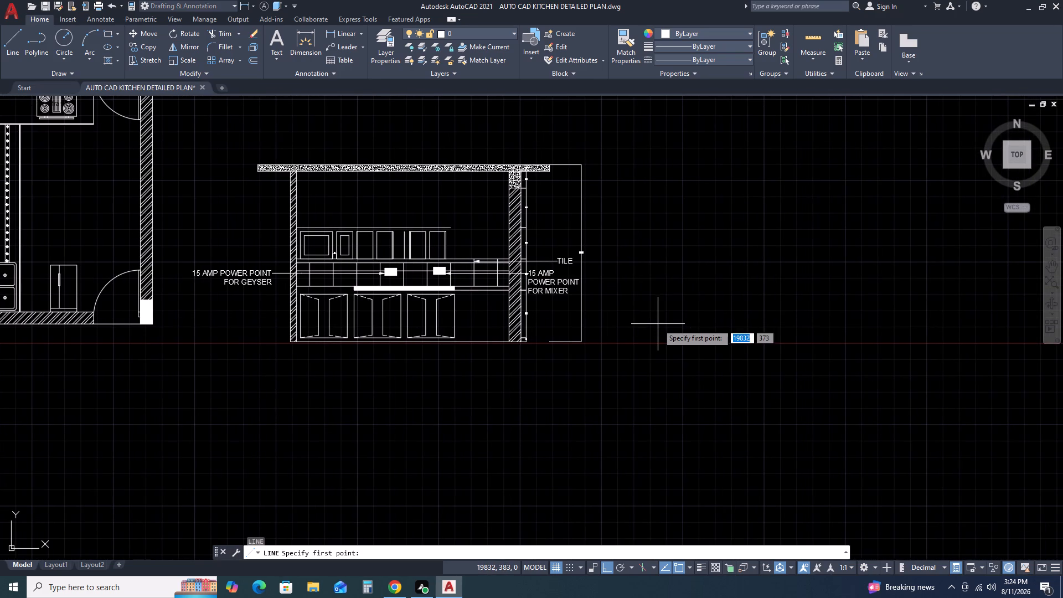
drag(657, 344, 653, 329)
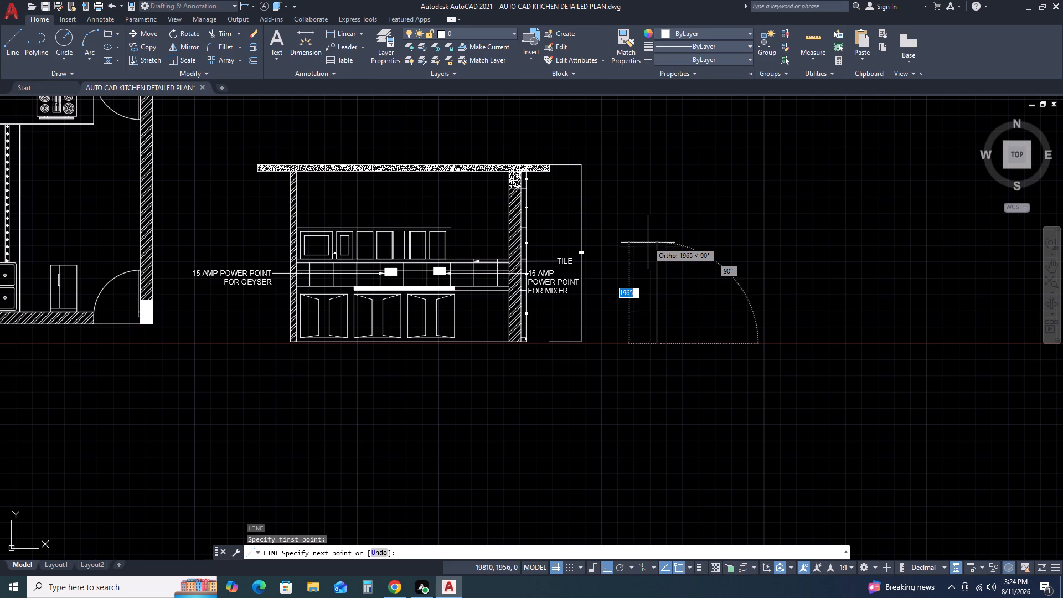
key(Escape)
Draw a horizontal construction line through the bottom outer corner of the elevation's left wall.
scroll(690, 319, down, 2)
middle_drag(771, 341, 587, 292)
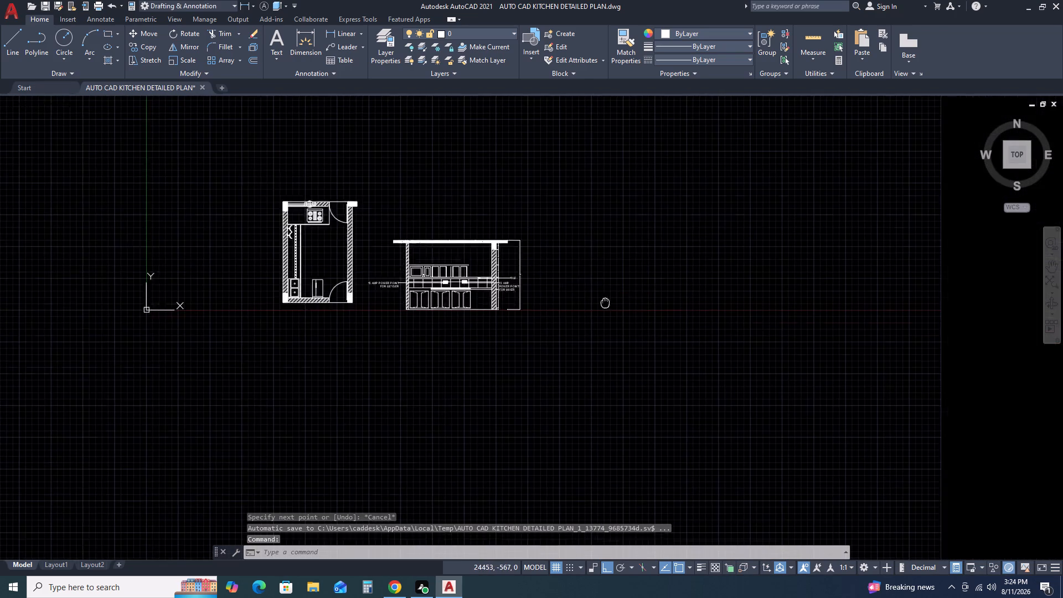
middle_drag(199, 282, 545, 310)
middle_click(545, 310)
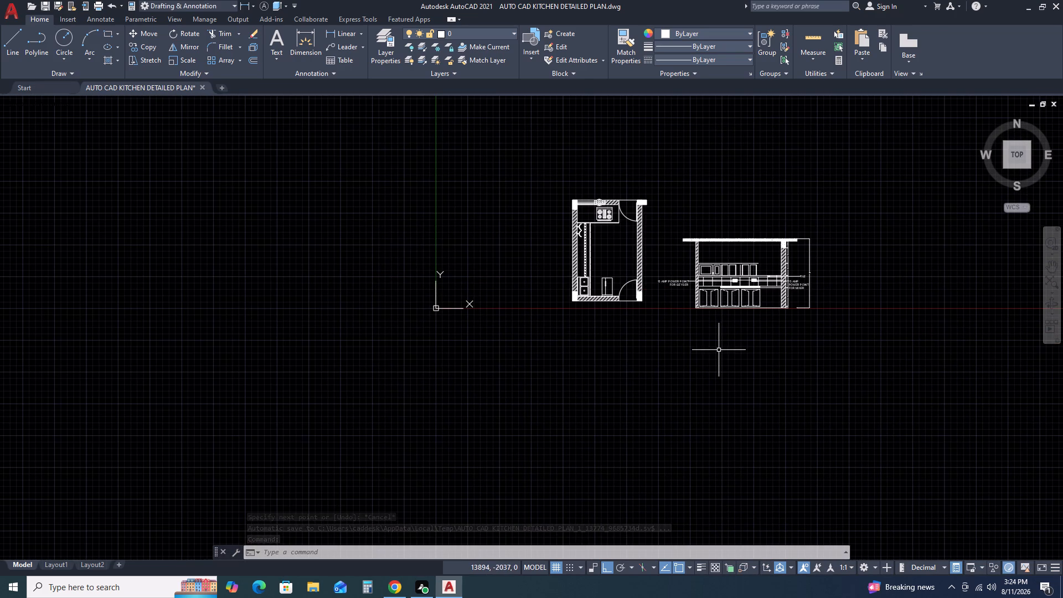
key(x)
key(l)
key(space)
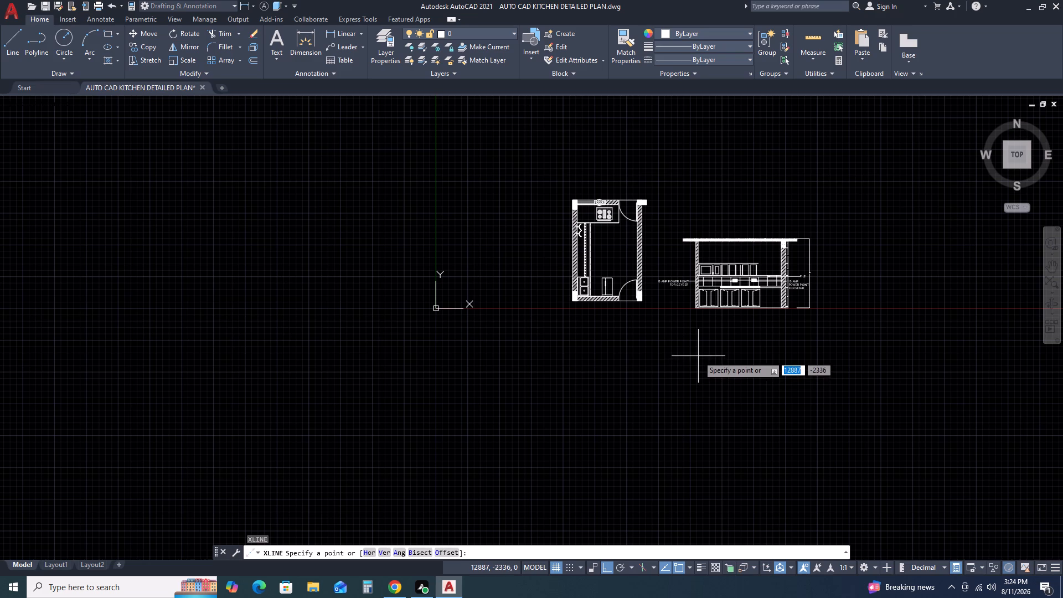
key(h)
key(space)
scroll(696, 304, up, 5)
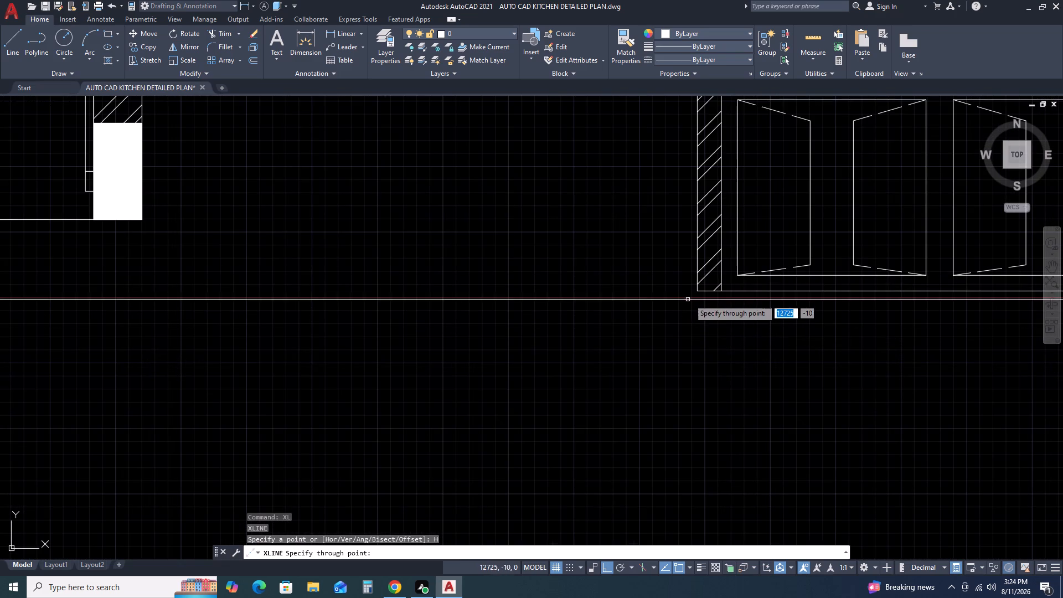
click(696, 291)
key(Escape)
Move the whole kitchen floor plan straight down so its bottom right column corner sits on the construction line.
scroll(763, 325, down, 4)
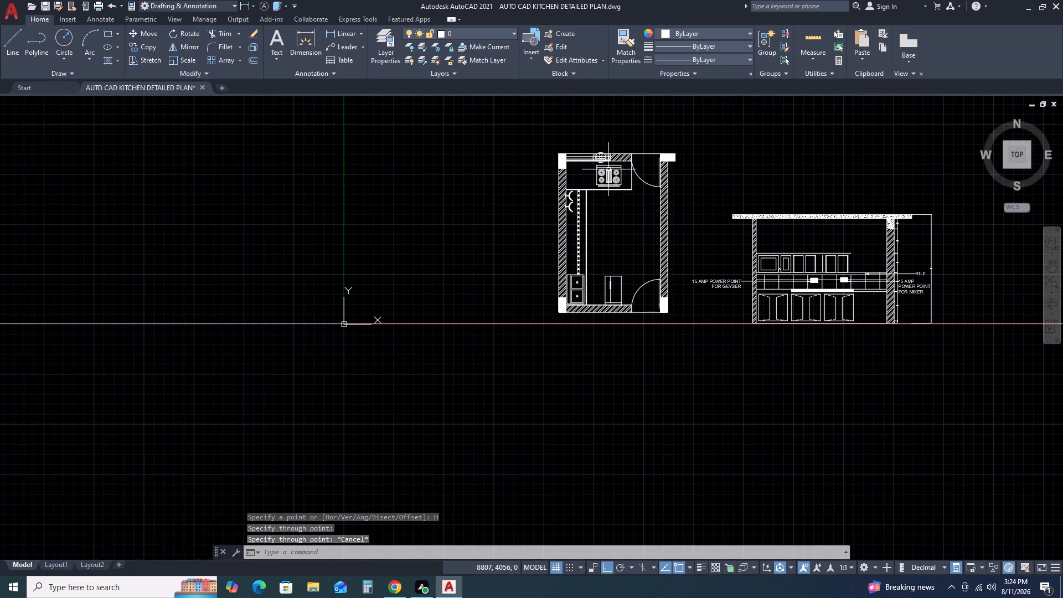
click(523, 131)
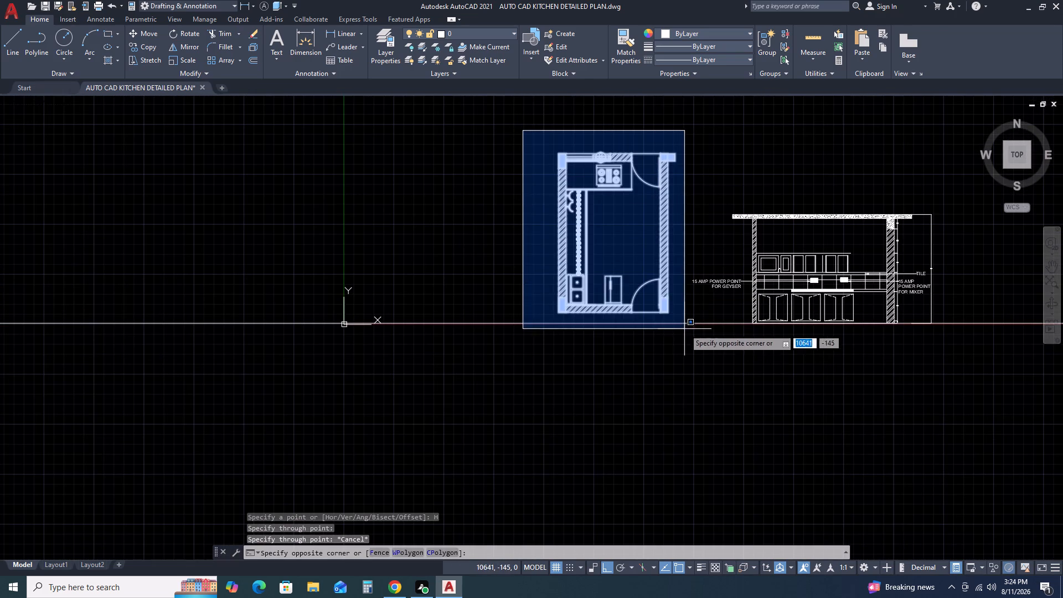
click(684, 329)
text(M)
key(space)
scroll(668, 322, up, 3)
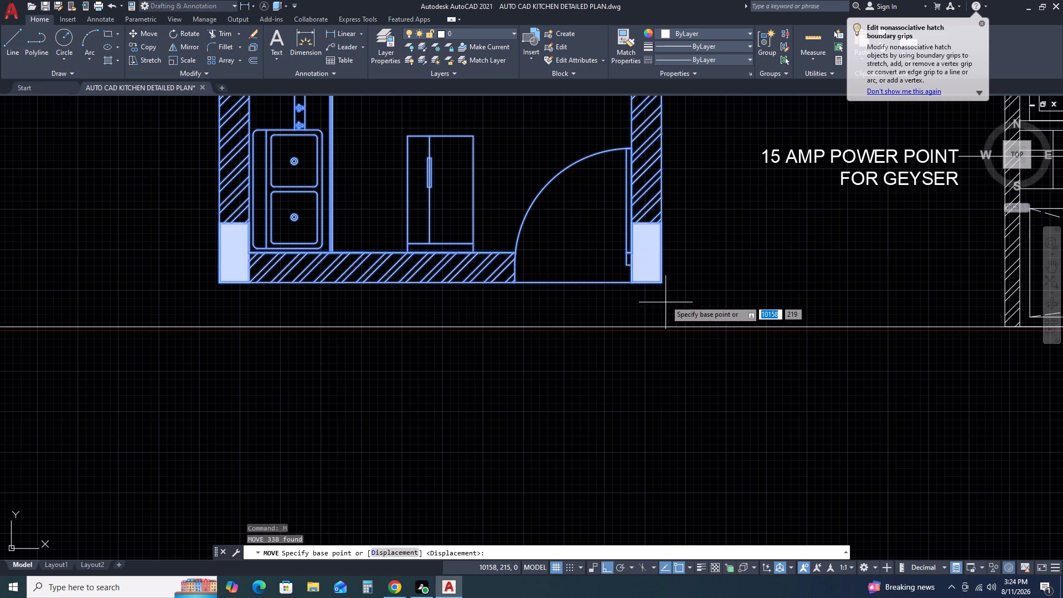
click(660, 279)
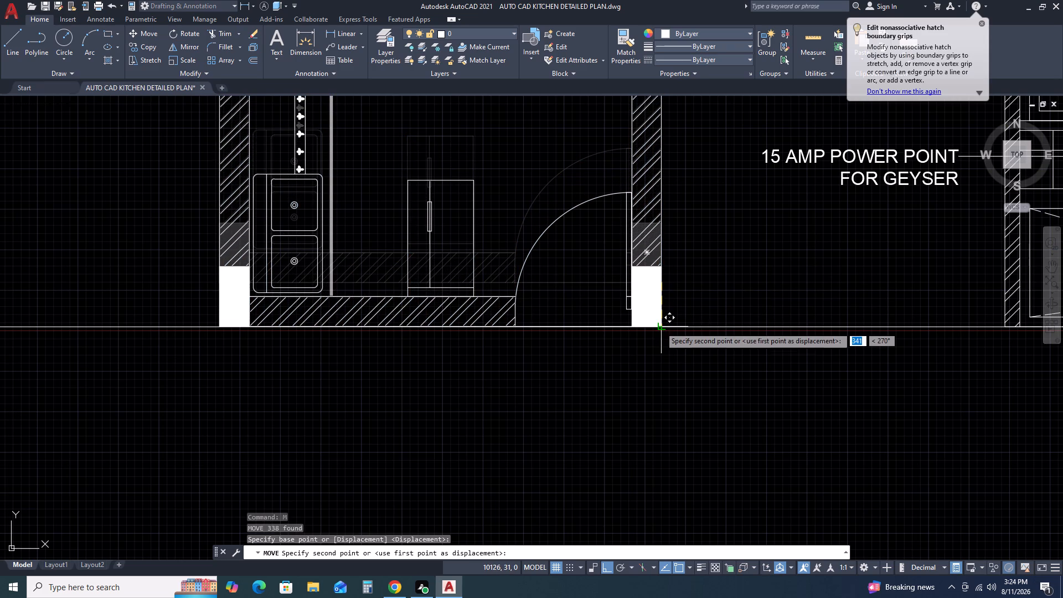
click(660, 328)
Examine how the floor plan and wall elevation line up along the horizontal construction line.
scroll(481, 253, down, 2)
scroll(494, 266, up, 1)
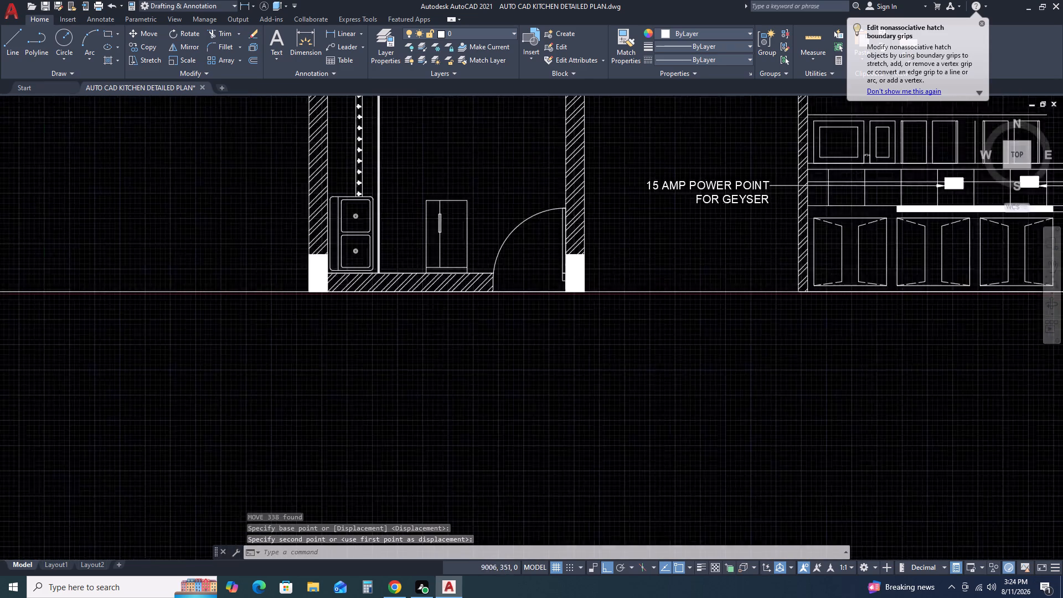
scroll(494, 266, up, 2)
scroll(734, 332, up, 2)
scroll(723, 296, down, 7)
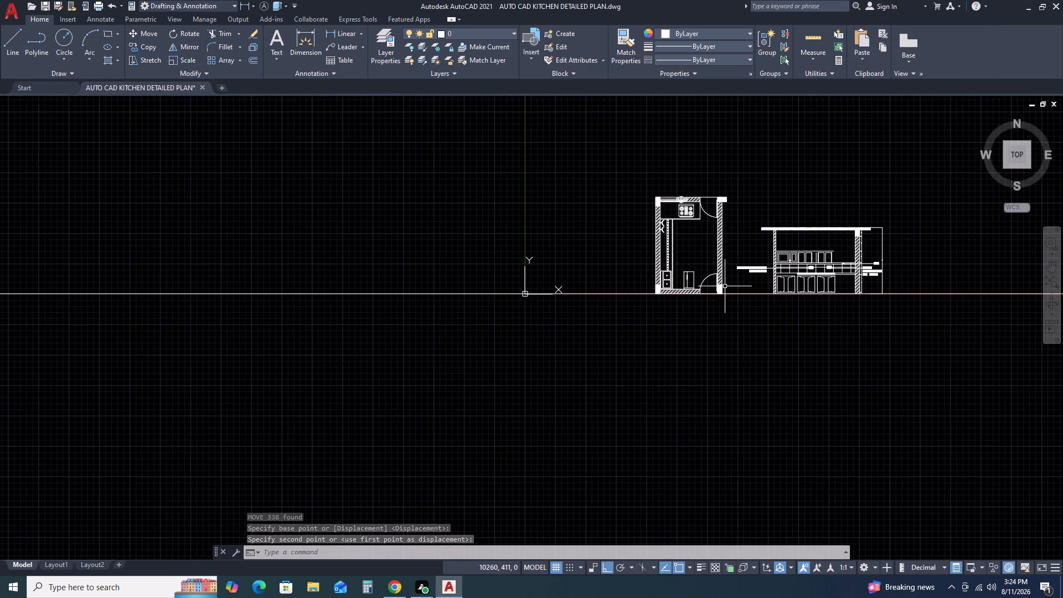
middle_drag(794, 284, 613, 257)
middle_drag(597, 260, 571, 264)
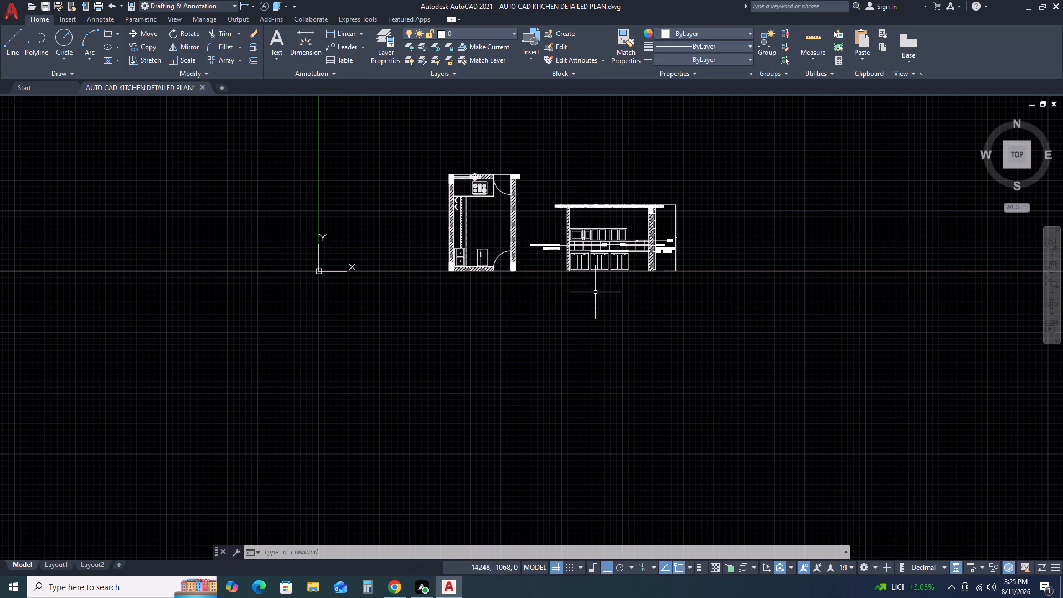
scroll(662, 260, up, 3)
scroll(707, 185, up, 3)
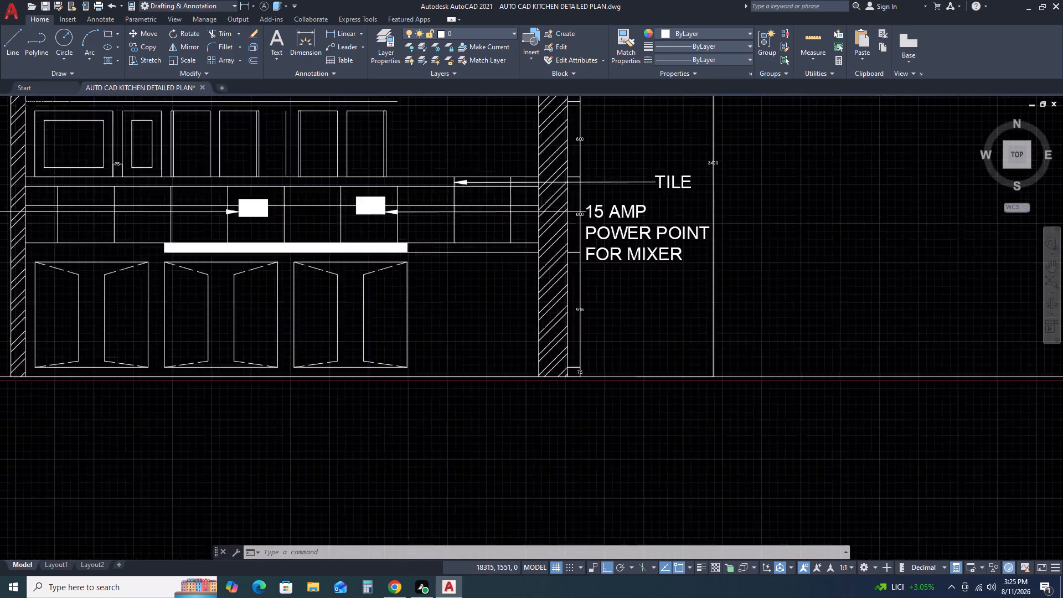
Examine the elevation's height dimension chain and where its extension lines meet beside the outer right wall.
scroll(708, 184, down, 2)
middle_drag(825, 249, 643, 244)
scroll(643, 244, down, 1)
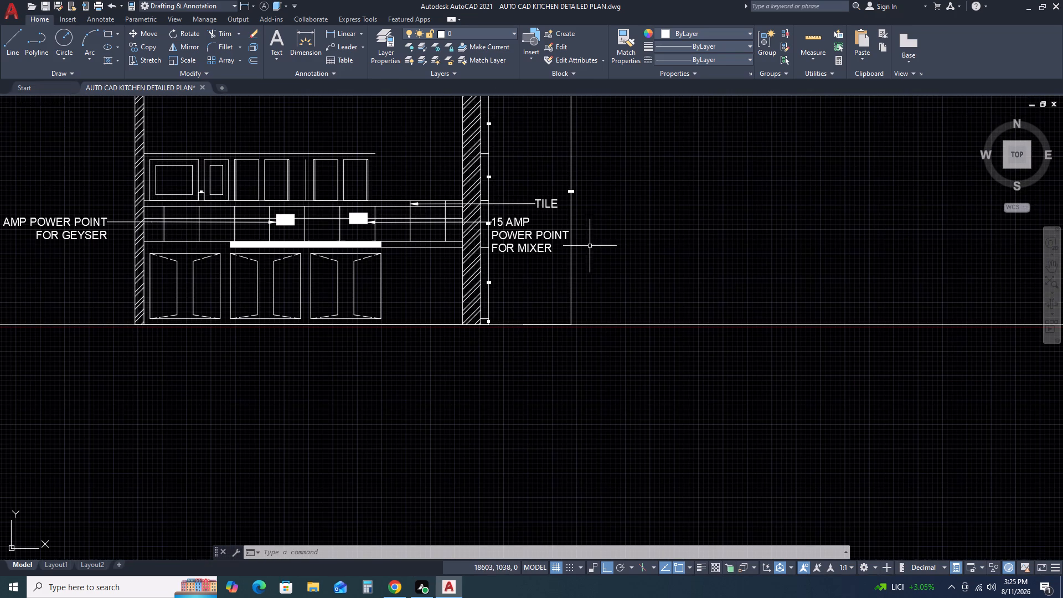
scroll(476, 149, up, 3)
scroll(518, 203, down, 3)
scroll(511, 205, up, 3)
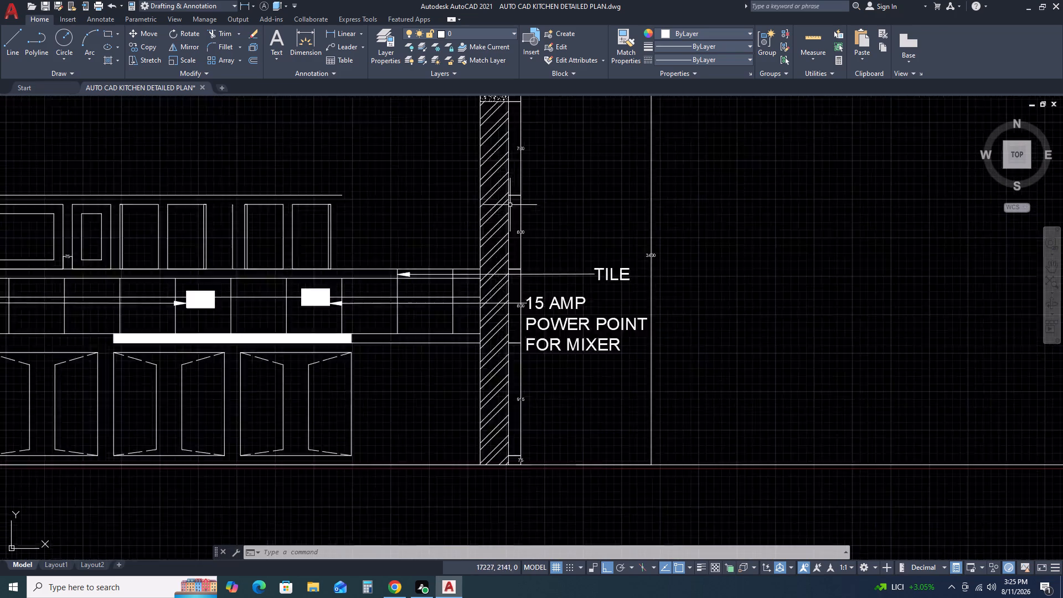
scroll(523, 183, up, 6)
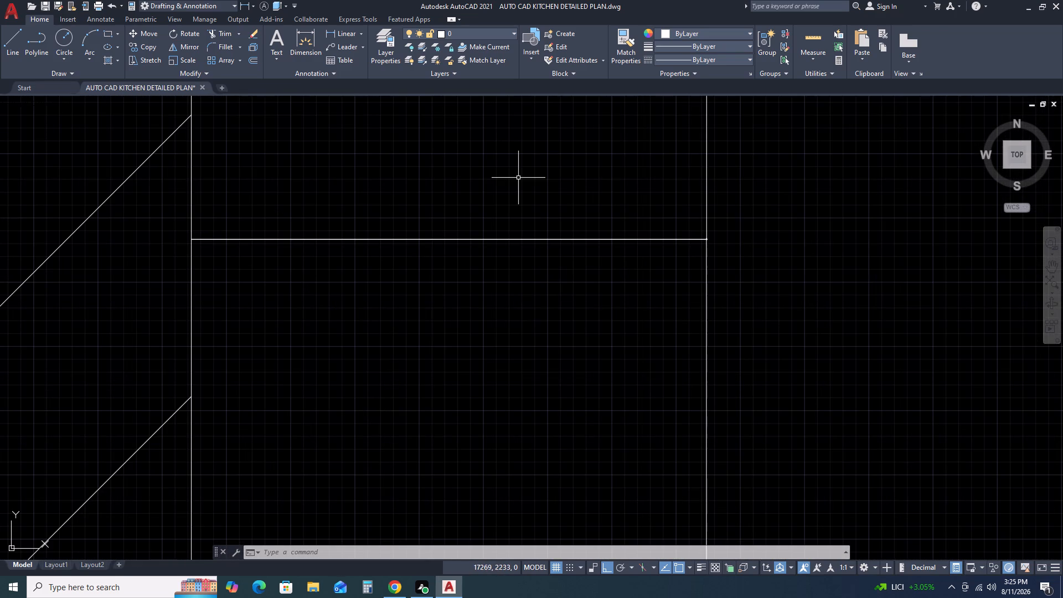
scroll(714, 243, up, 3)
scroll(657, 225, up, 3)
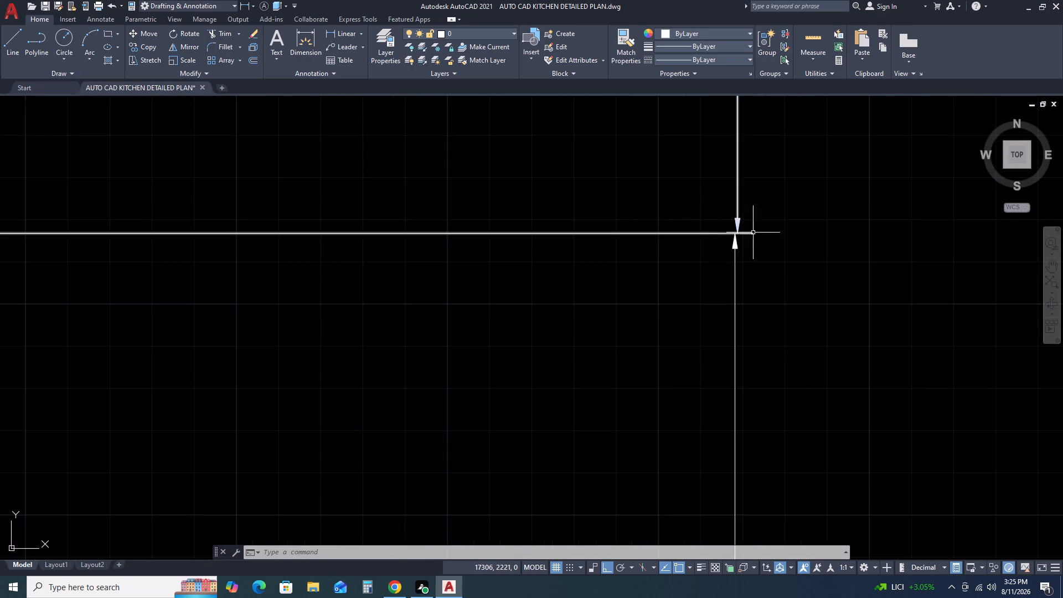
scroll(753, 233, up, 3)
scroll(745, 226, down, 4)
scroll(701, 259, down, 7)
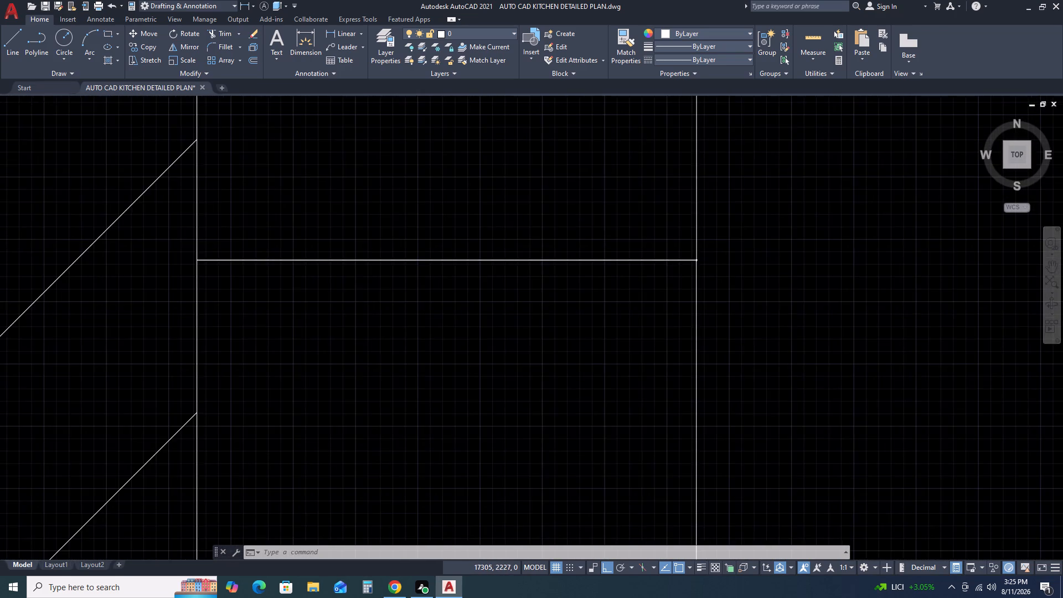
scroll(694, 227, down, 9)
middle_drag(809, 241, 666, 226)
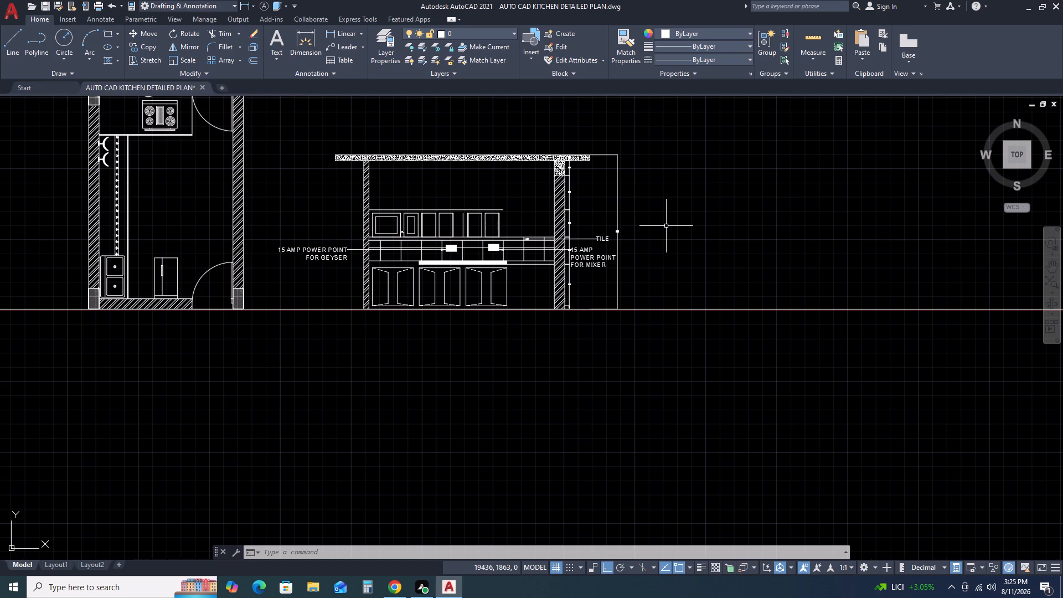
Beyond the elevation's overall dimension, draw a line 75 up from the construction line, continuing horizontally away from the elevation for about 8333.
text(L)
key(space)
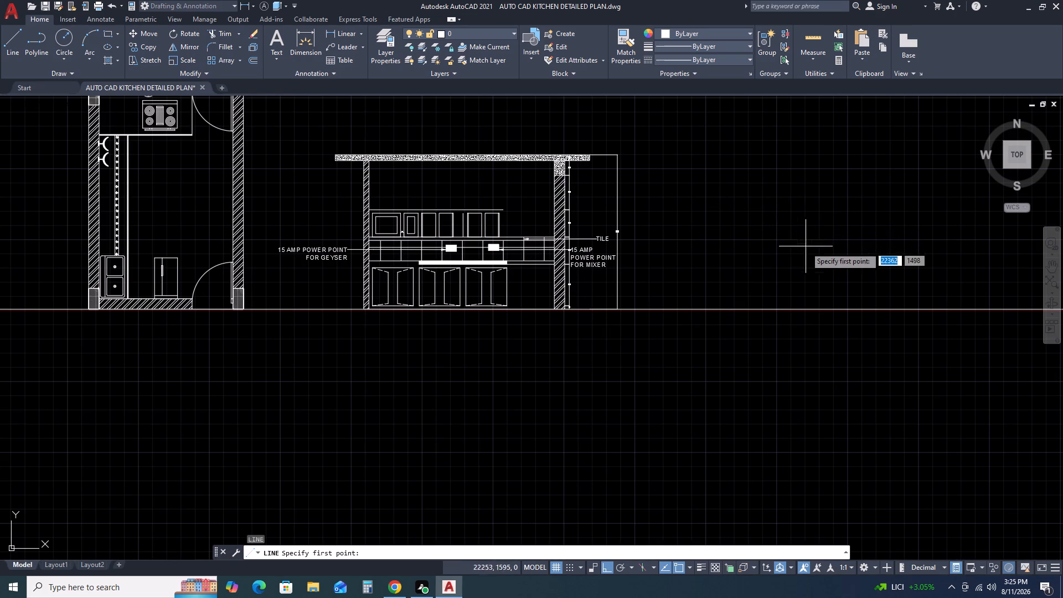
scroll(710, 298, up, 2)
drag(688, 326, 688, 324)
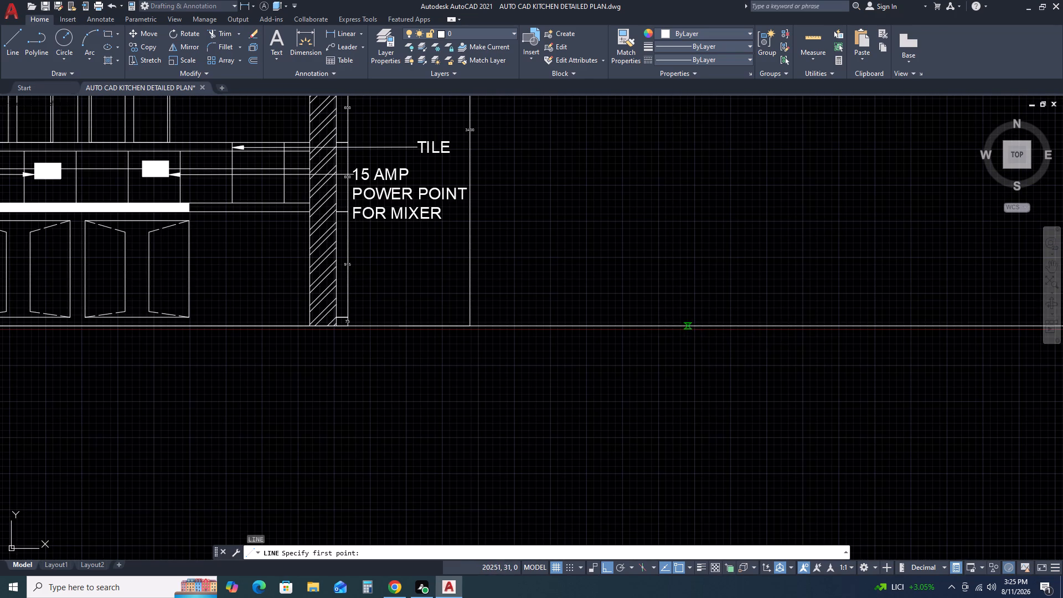
drag(688, 324, 688, 318)
middle_drag(679, 214, 618, 315)
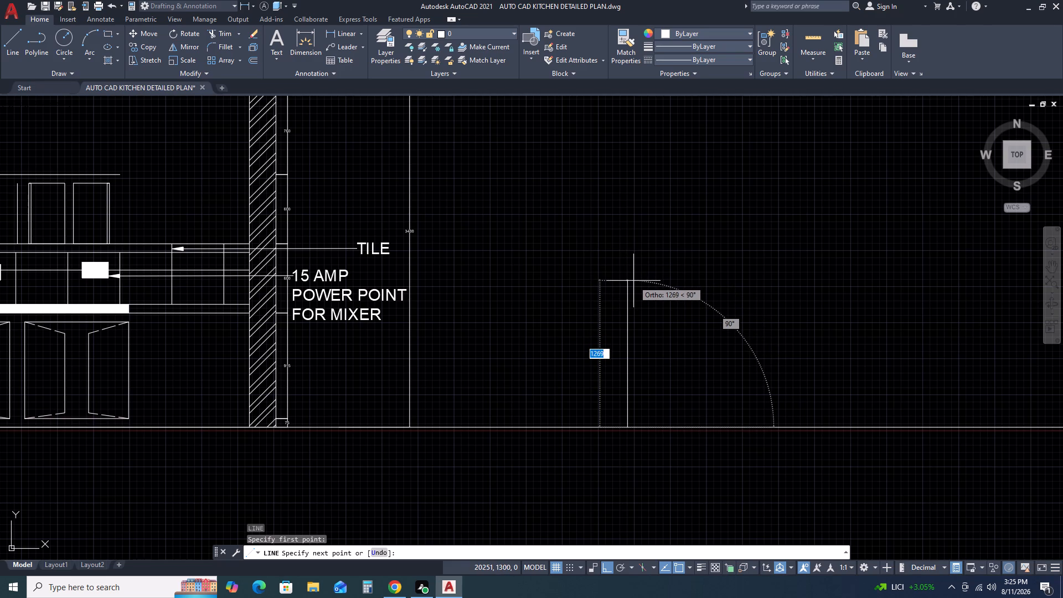
text(75)
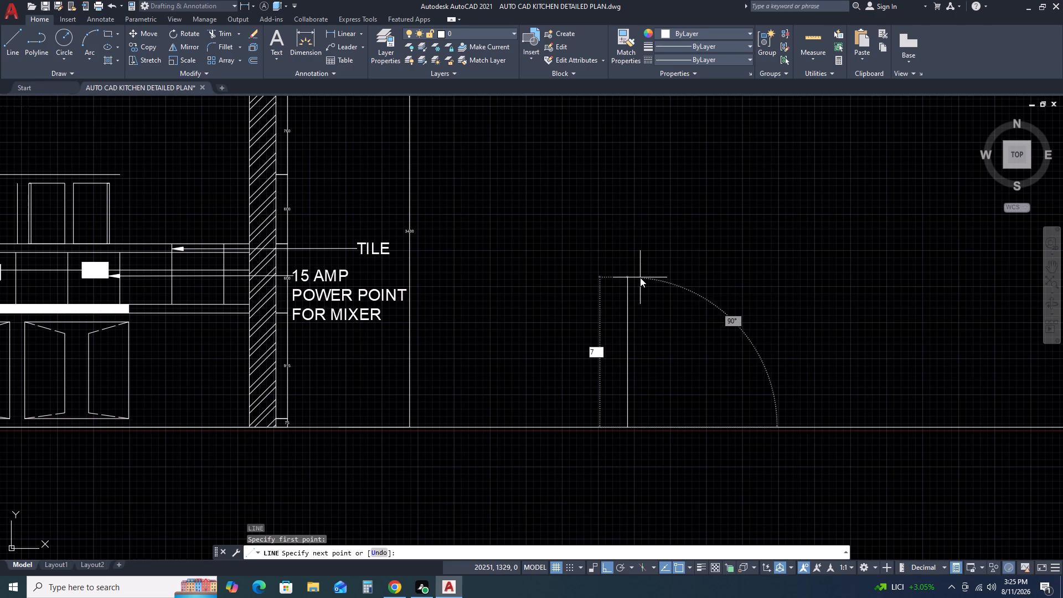
key(space)
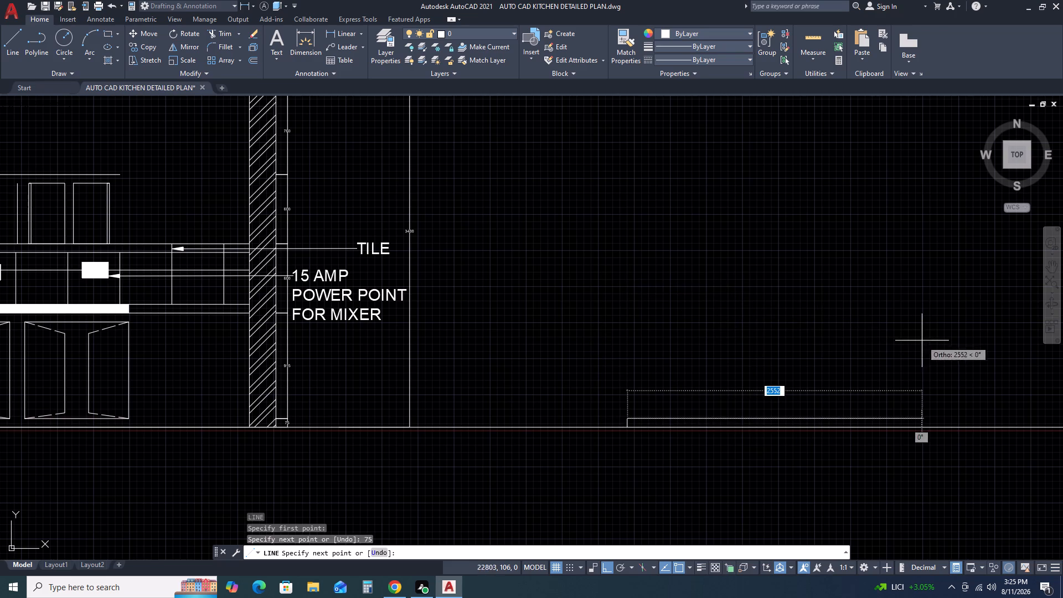
scroll(965, 344, down, 2)
middle_drag(981, 341, 973, 346)
middle_drag(963, 350, 699, 358)
click(936, 349)
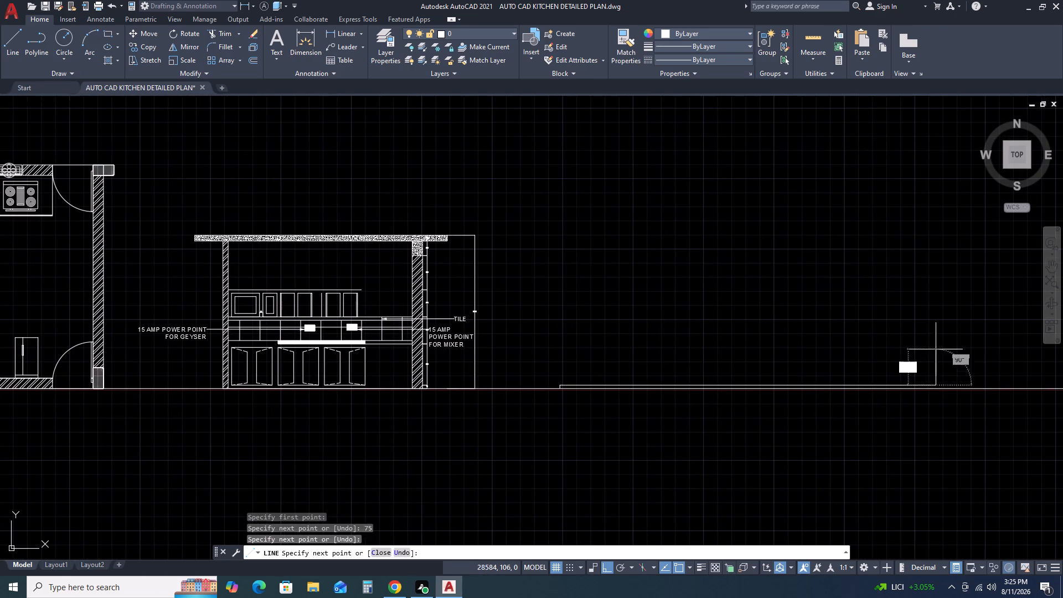
key(Escape)
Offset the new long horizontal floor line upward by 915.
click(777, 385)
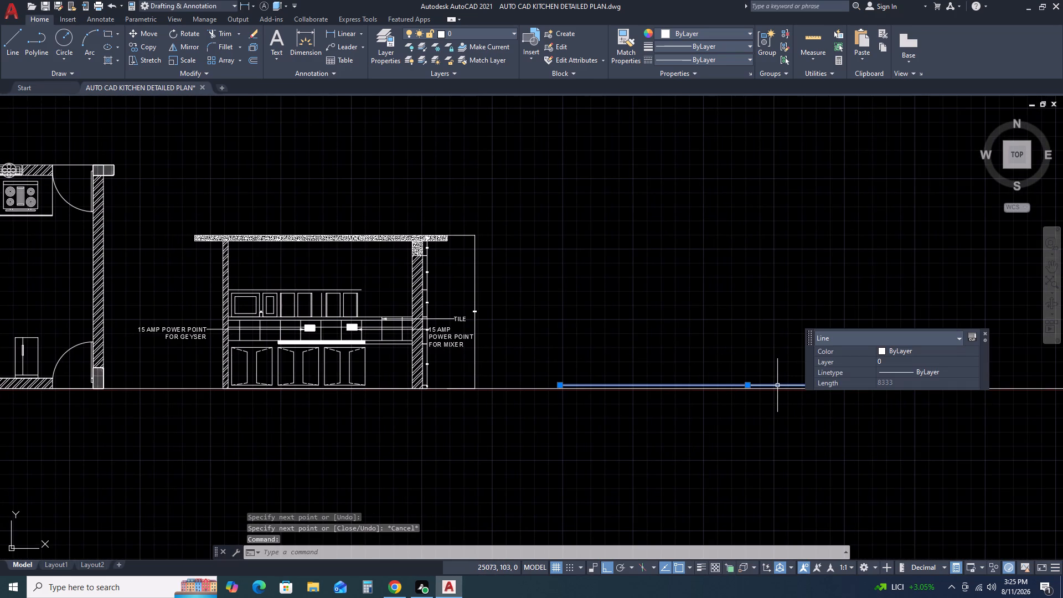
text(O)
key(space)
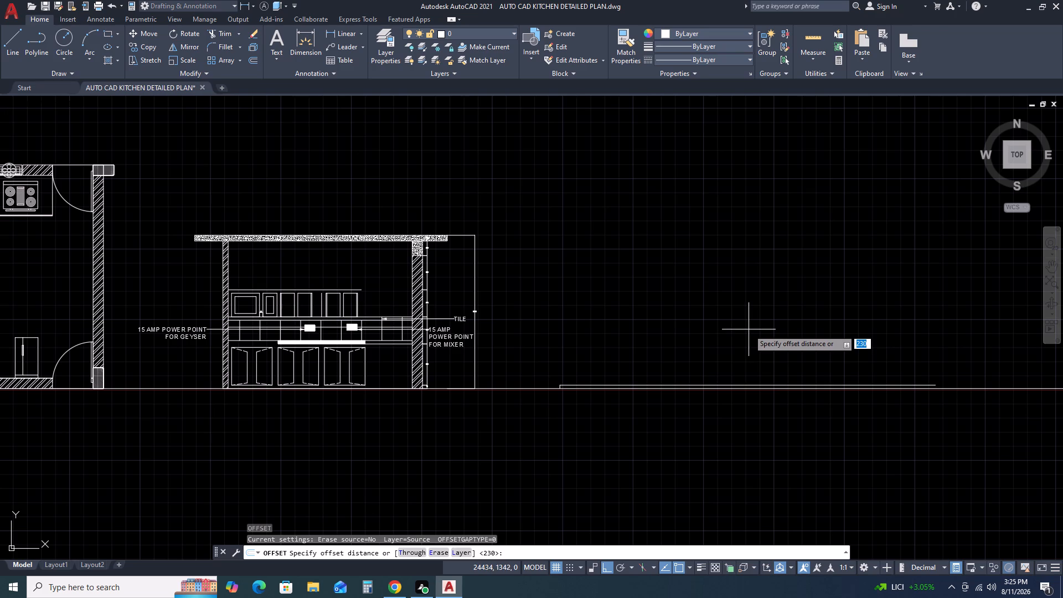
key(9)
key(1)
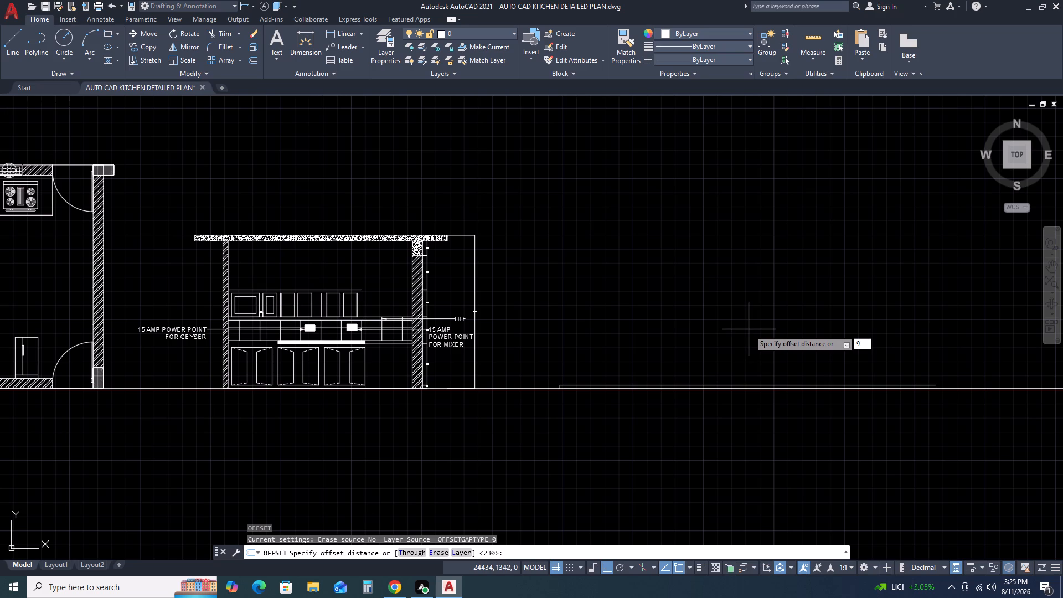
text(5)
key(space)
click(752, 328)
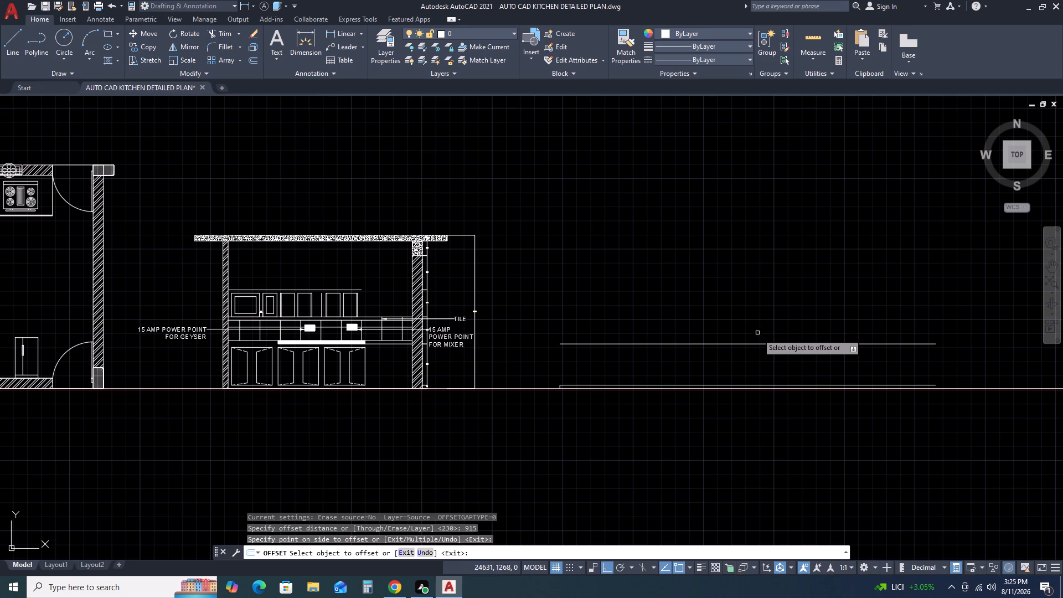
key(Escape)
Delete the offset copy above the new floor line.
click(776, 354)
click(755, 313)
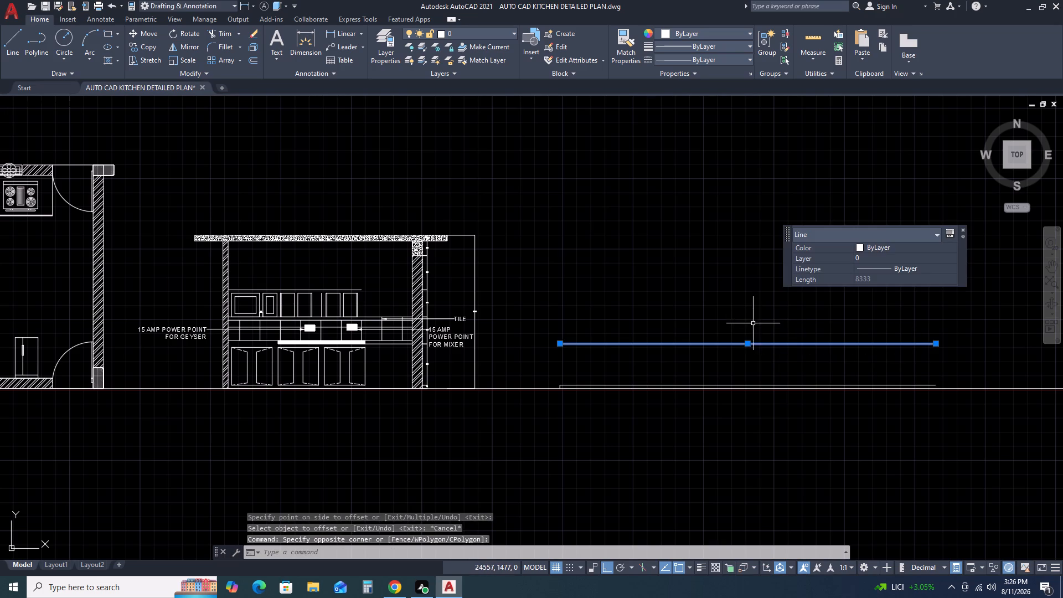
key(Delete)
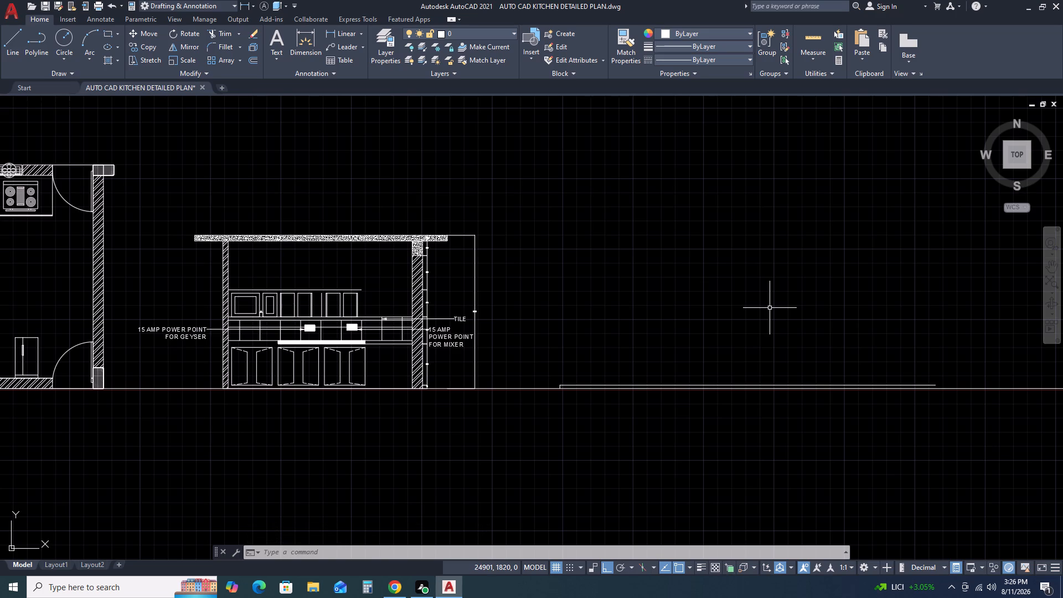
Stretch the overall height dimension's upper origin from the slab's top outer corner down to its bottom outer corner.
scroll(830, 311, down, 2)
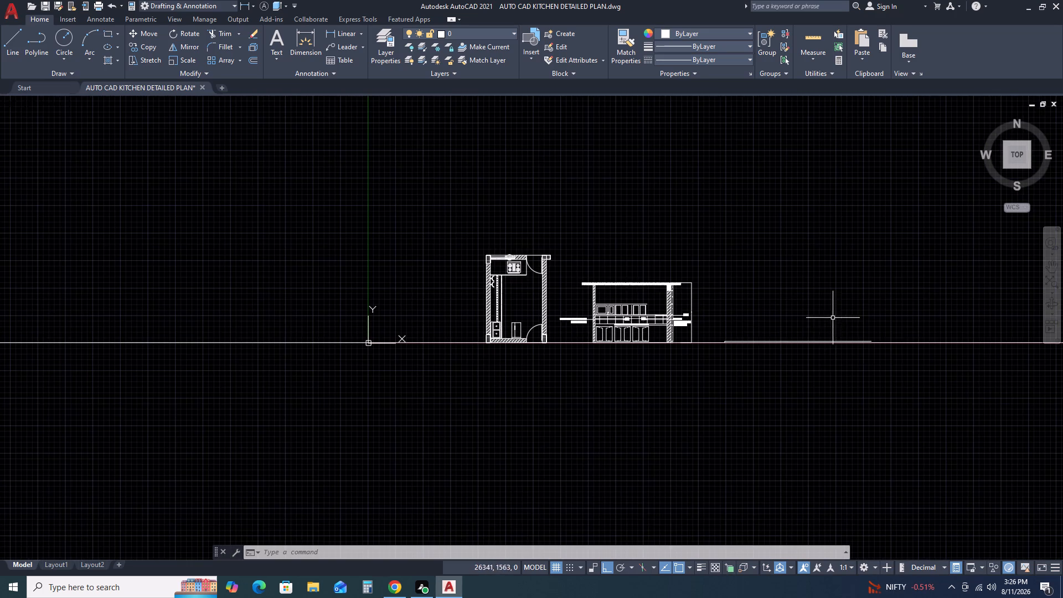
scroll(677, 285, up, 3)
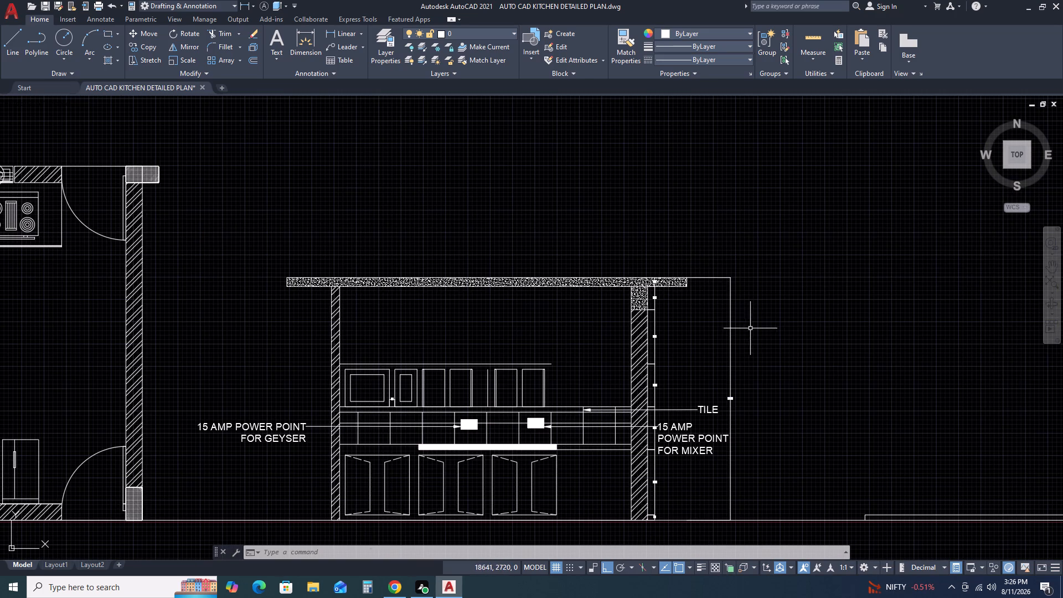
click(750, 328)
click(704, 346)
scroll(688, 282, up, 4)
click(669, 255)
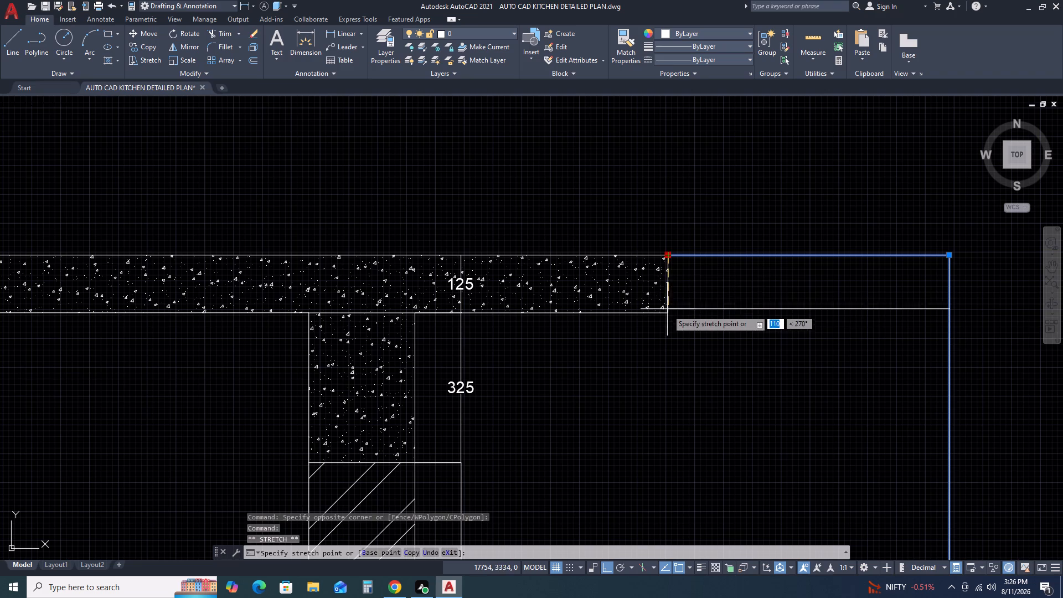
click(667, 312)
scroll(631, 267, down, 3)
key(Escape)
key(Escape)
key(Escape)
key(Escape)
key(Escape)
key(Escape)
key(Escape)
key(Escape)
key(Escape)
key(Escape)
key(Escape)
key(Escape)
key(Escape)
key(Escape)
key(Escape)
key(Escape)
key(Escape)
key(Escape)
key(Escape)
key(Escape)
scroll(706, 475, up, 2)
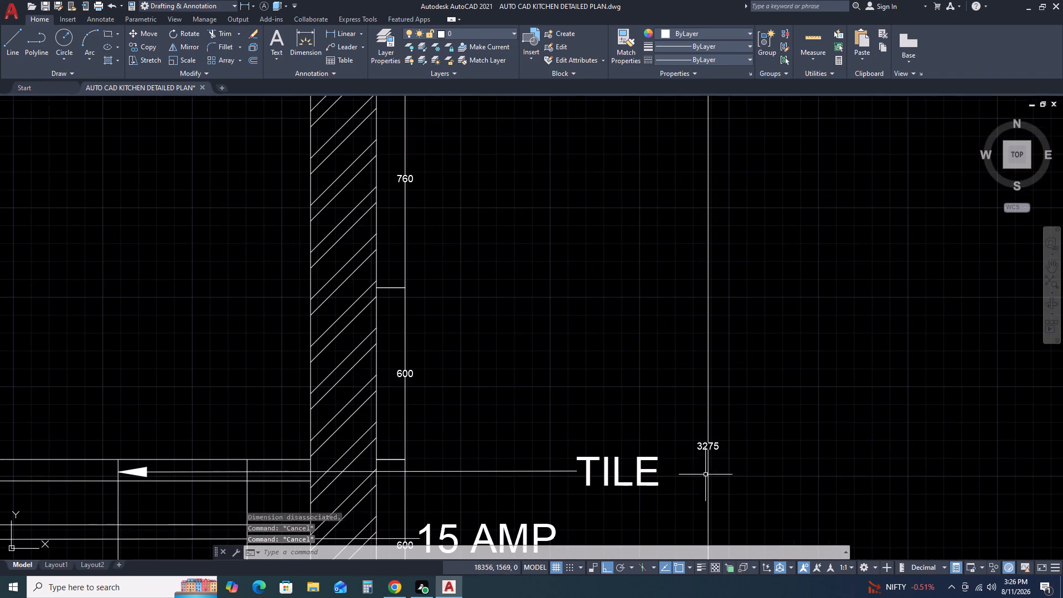
Examine the overall height dimension's upper end at the slab underside and its run beside the dimension chain.
scroll(705, 472, down, 1)
scroll(615, 159, up, 1)
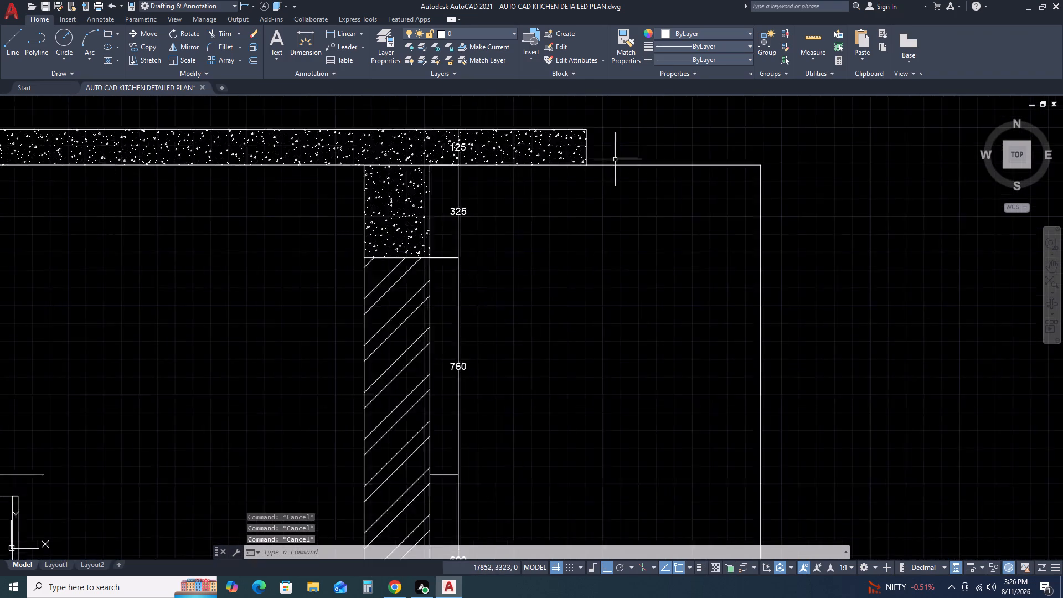
scroll(615, 159, up, 2)
scroll(615, 159, down, 4)
scroll(699, 415, down, 1)
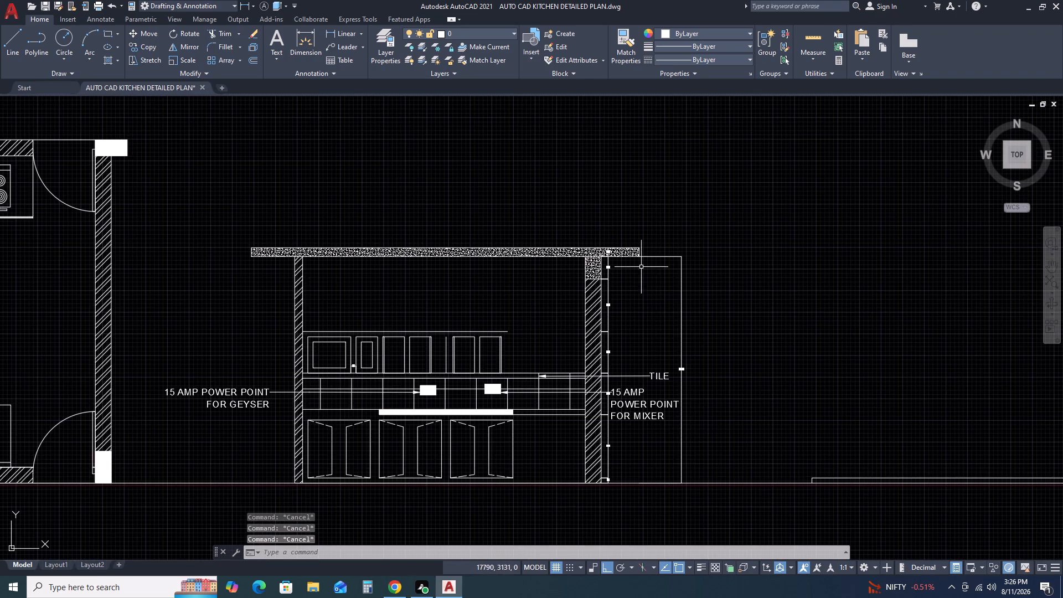
scroll(635, 260, up, 3)
click(695, 254)
click(676, 302)
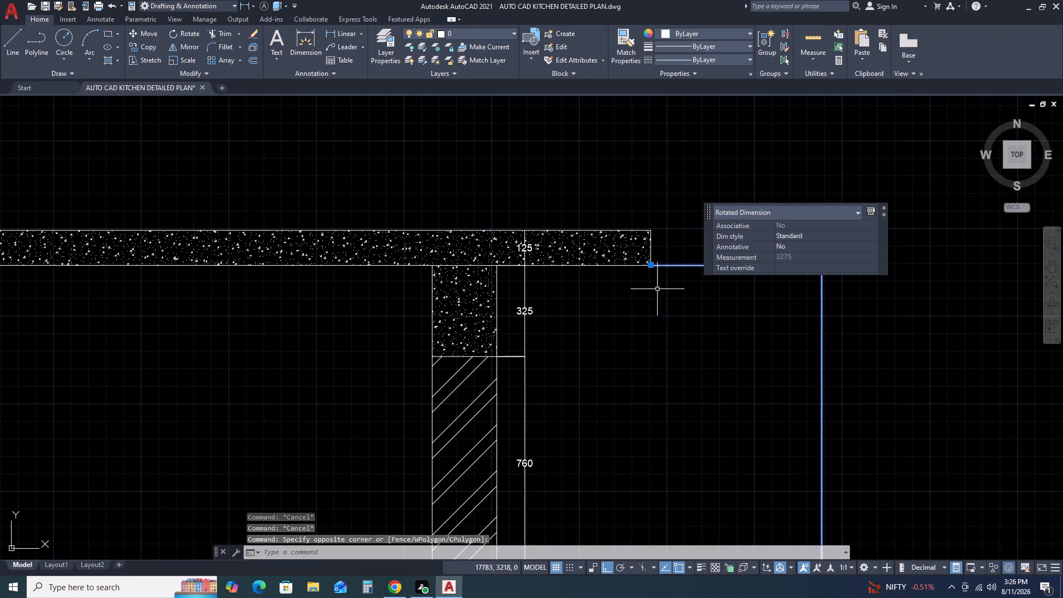
scroll(643, 255, up, 3)
scroll(675, 319, down, 2)
middle_drag(820, 399, 664, 212)
scroll(736, 290, down, 2)
middle_drag(772, 513, 735, 395)
middle_drag(720, 364, 713, 350)
key(Escape)
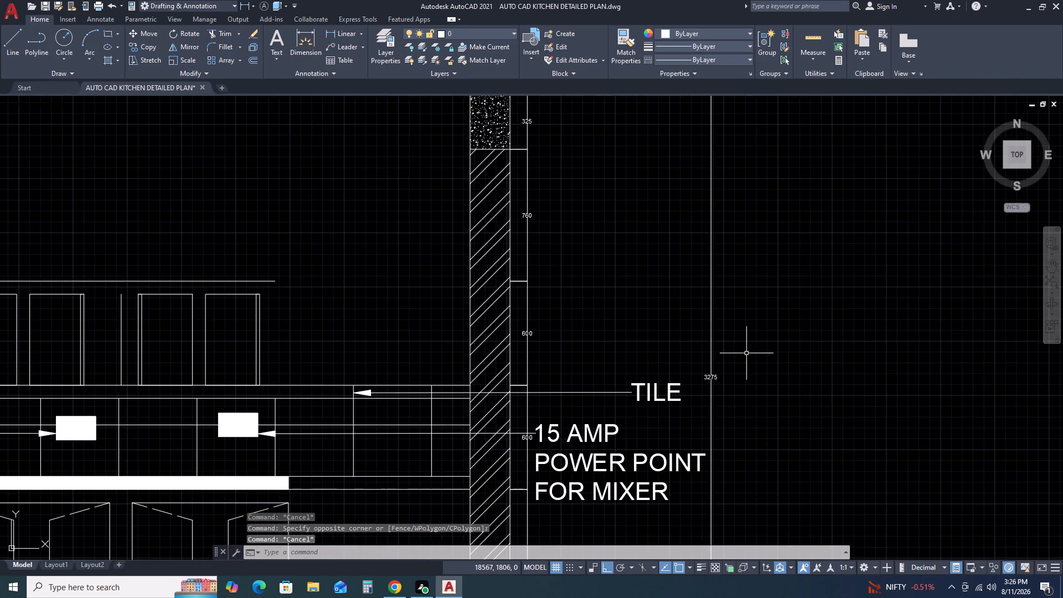
Delete the overall height dimension outside the elevation's dimension chain.
drag(745, 346, 730, 347)
click(672, 317)
key(Delete)
scroll(705, 361, down, 2)
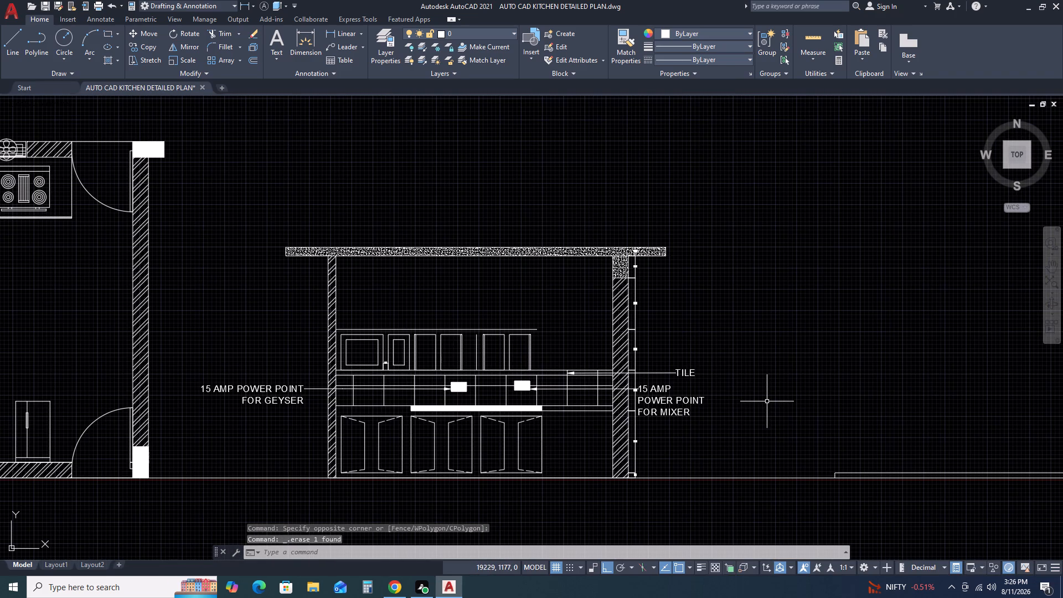
Add a vertical linear dimension from the top of the 75 floor segment to the slab's underside, placed outside the height dimension chain.
key(d)
text(LI)
key(space)
scroll(621, 486, up, 3)
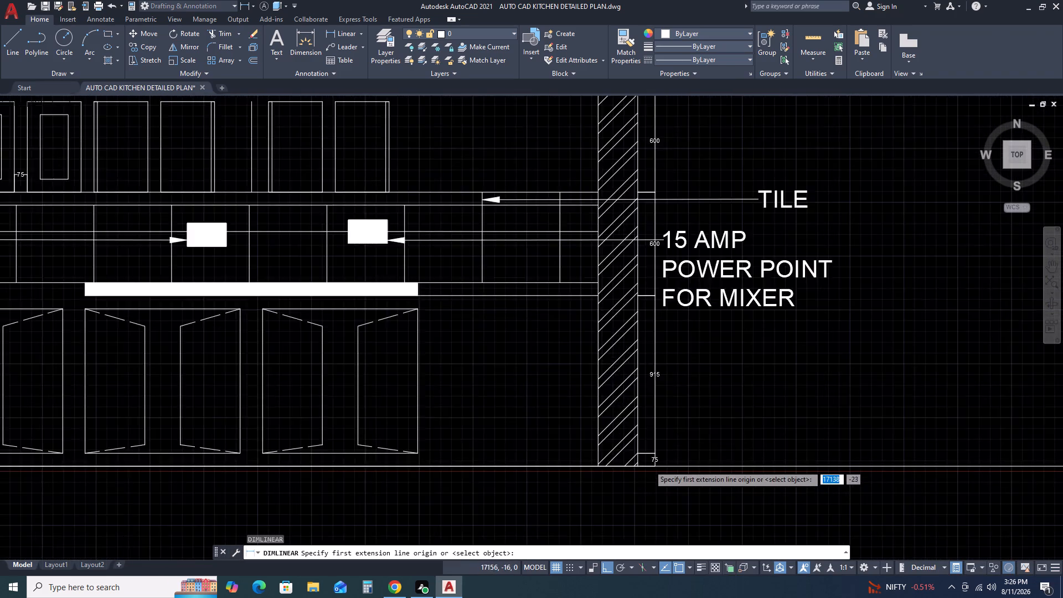
drag(645, 443, 646, 406)
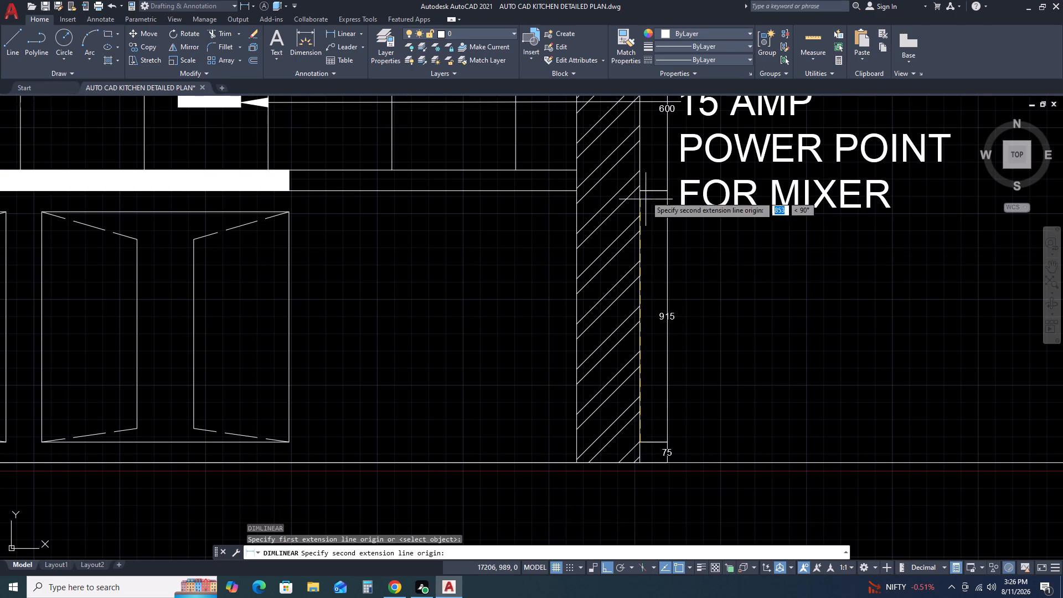
middle_drag(646, 192, 647, 435)
scroll(651, 457, down, 4)
scroll(673, 365, up, 3)
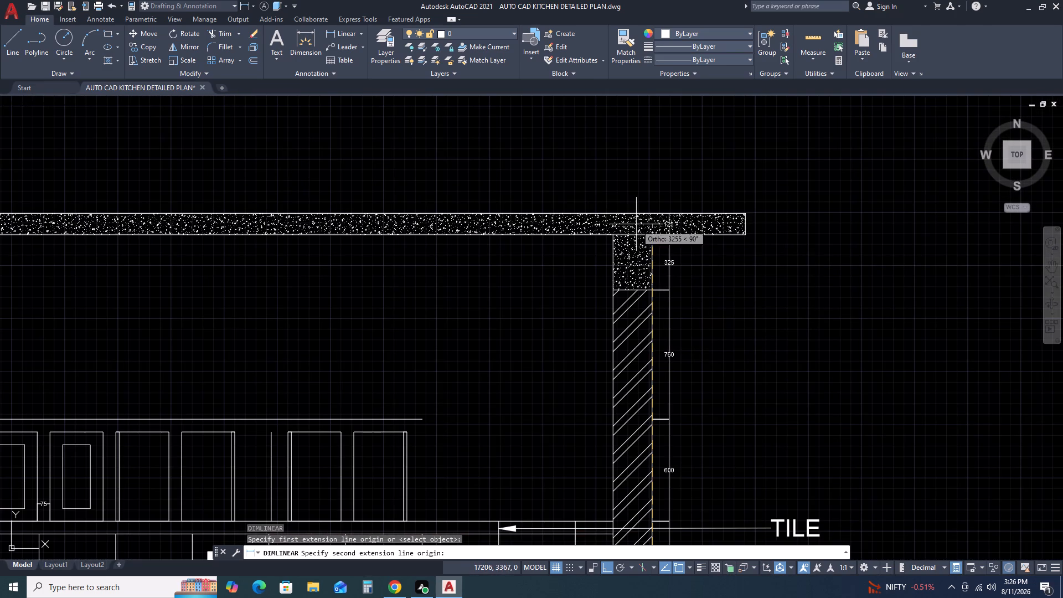
click(654, 236)
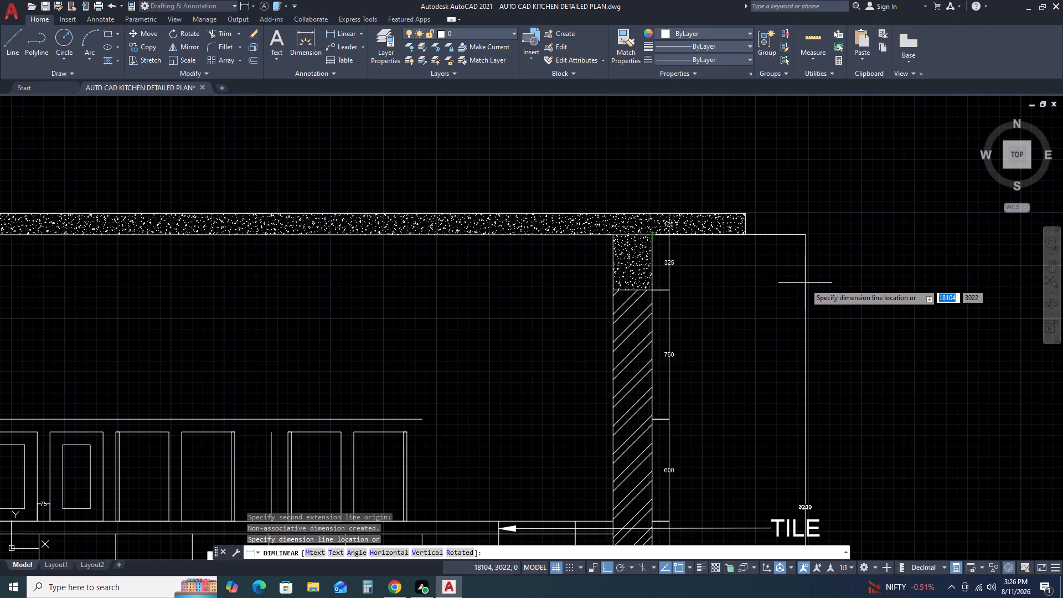
middle_drag(845, 283, 776, 203)
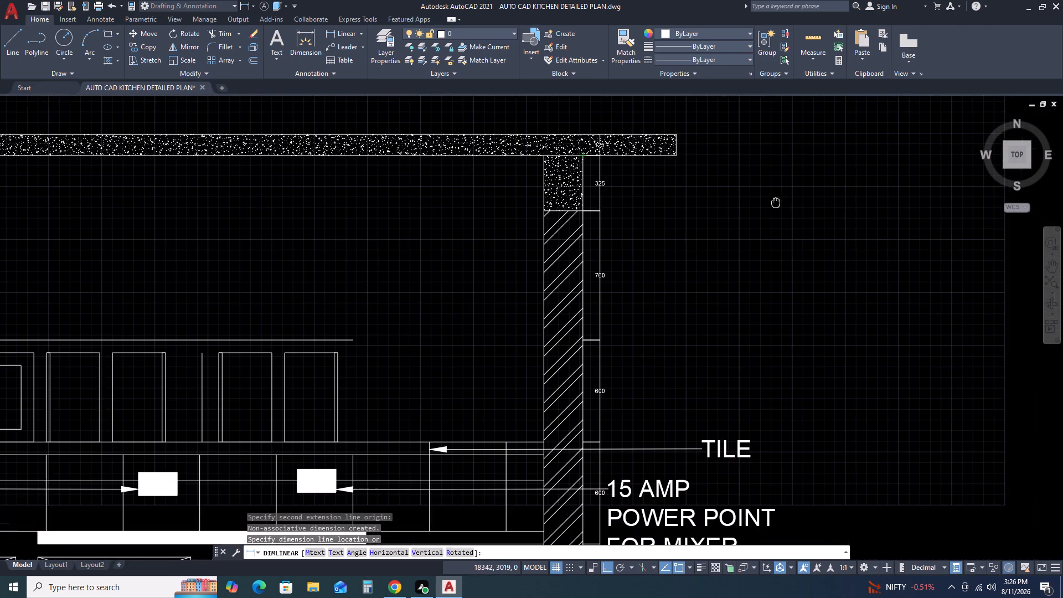
click(794, 225)
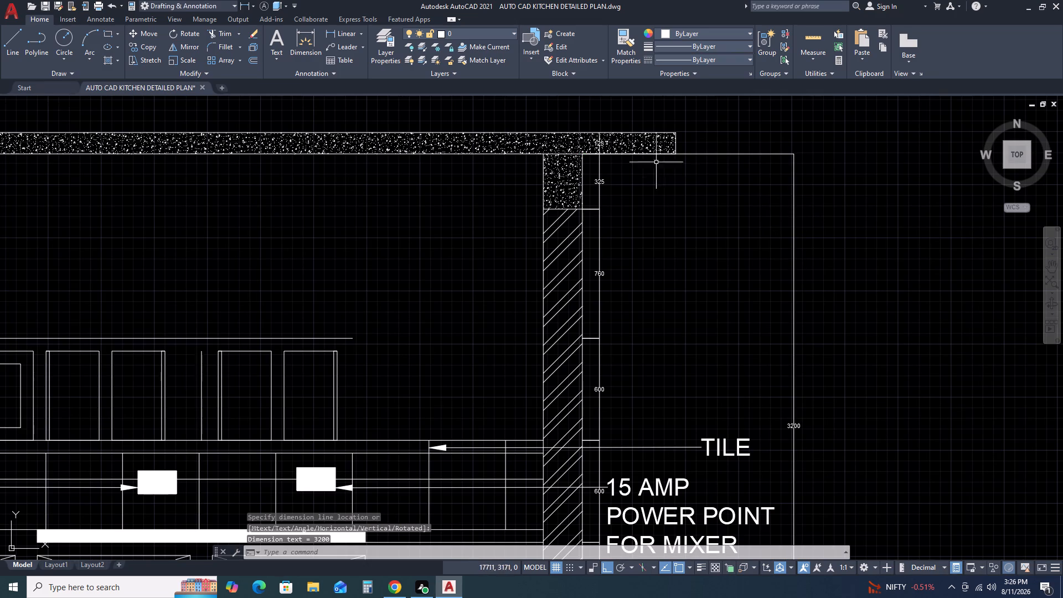
scroll(639, 154, up, 3)
scroll(639, 156, down, 2)
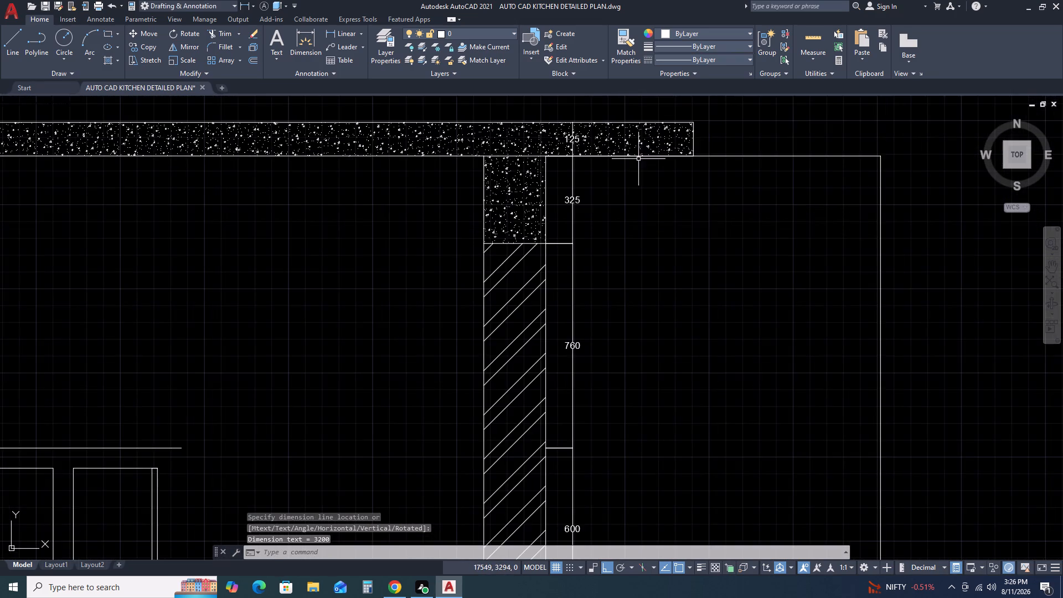
scroll(638, 159, down, 2)
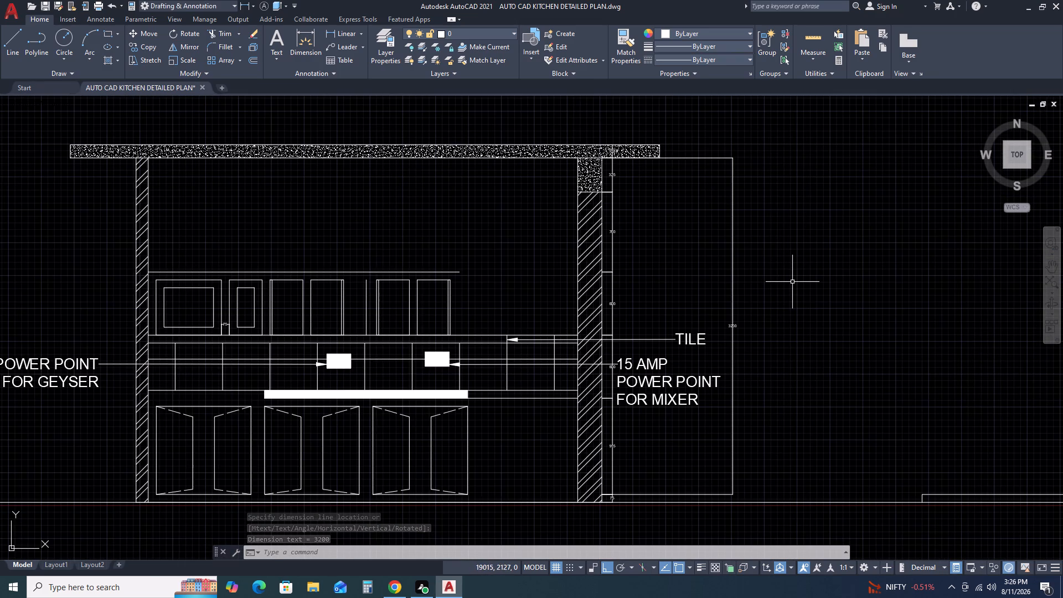
Delete the overall height dimension that starts at the top of the 75 floor segment.
scroll(644, 488, up, 2)
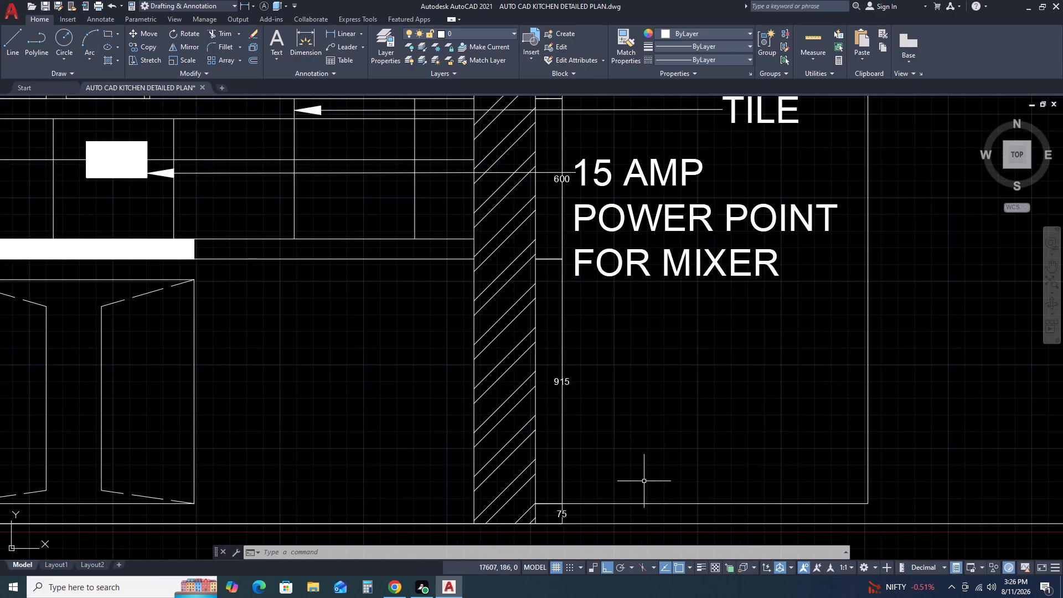
drag(880, 506, 866, 497)
click(846, 465)
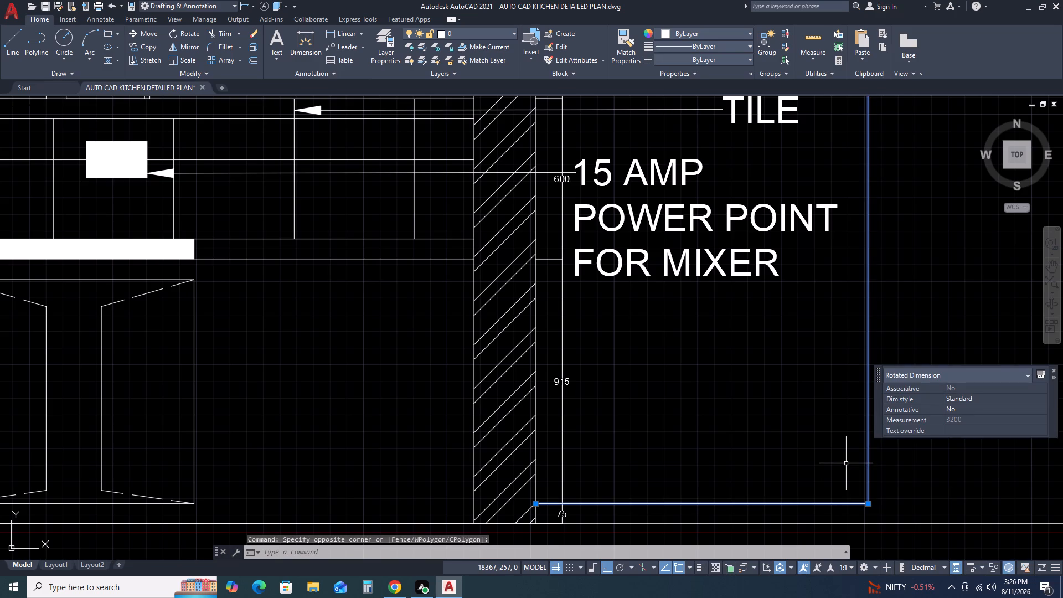
key(Delete)
Add a vertical linear dimension from the wall's outer base corner to the slab's underside, placed outside the height dimension chain.
key(d)
text(LI)
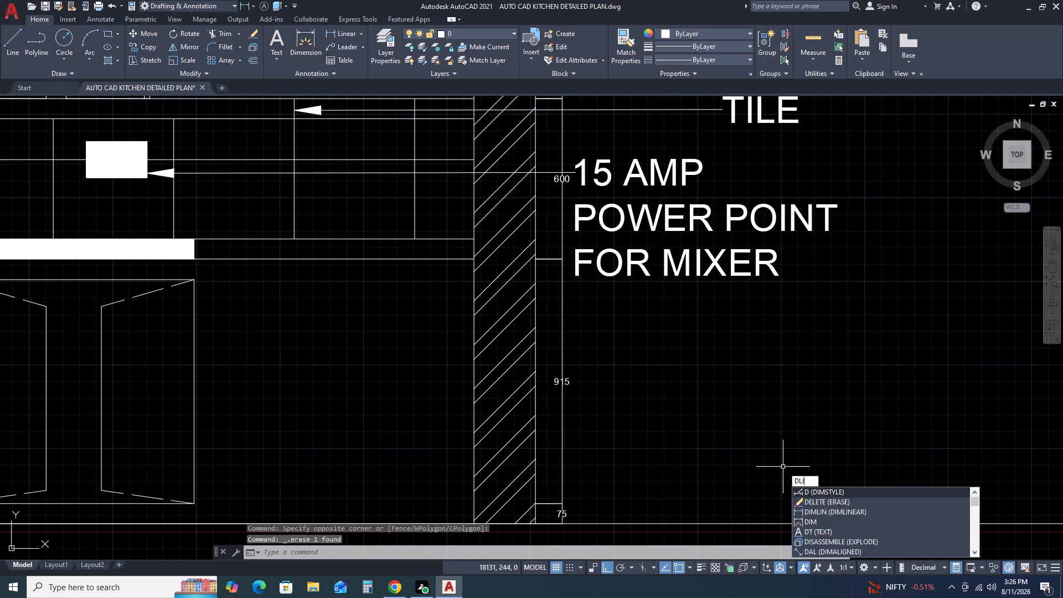
key(space)
scroll(537, 533, up, 2)
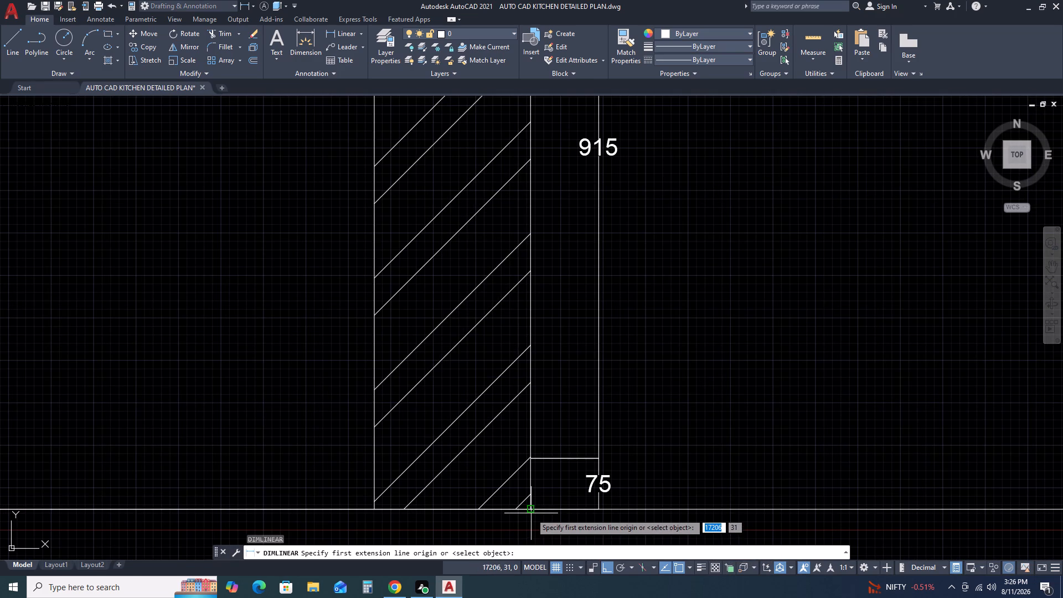
click(531, 510)
scroll(612, 280, down, 3)
middle_drag(632, 188, 605, 384)
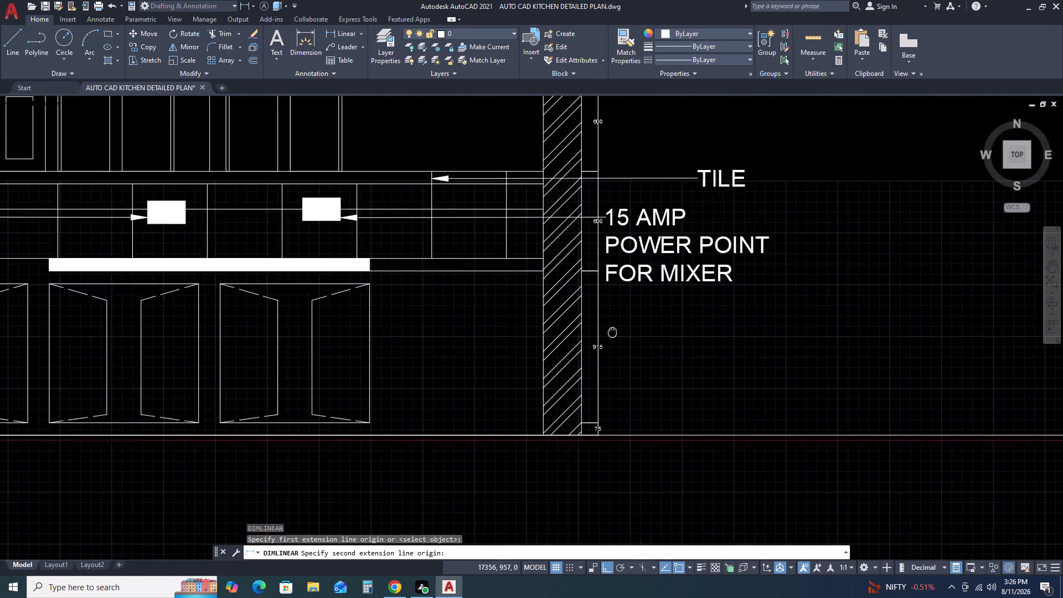
middle_drag(605, 384, 606, 406)
middle_drag(606, 221, 643, 547)
scroll(615, 329, up, 2)
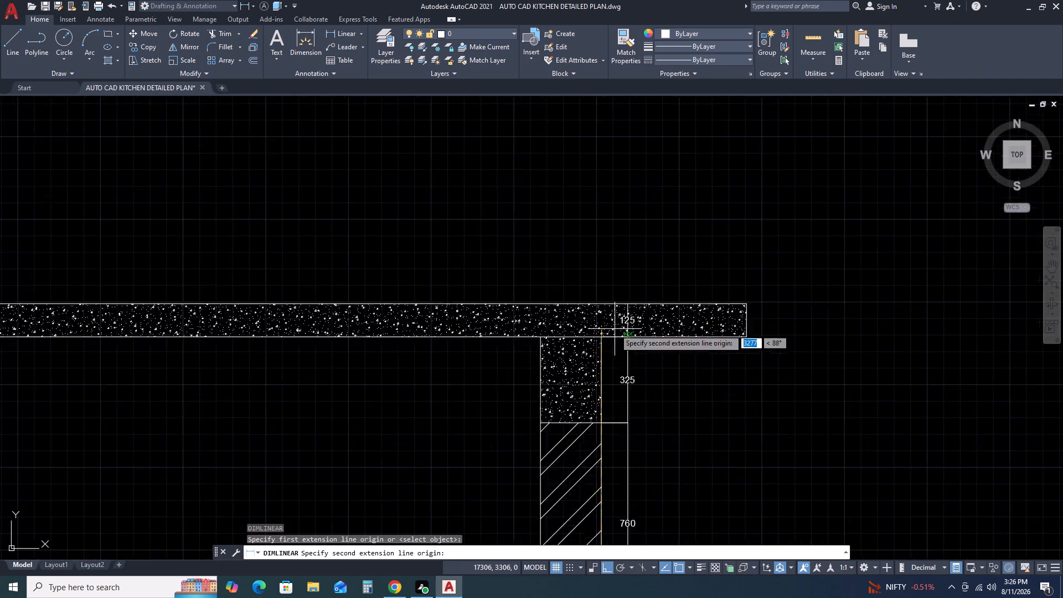
scroll(615, 329, up, 1)
double_click(581, 349)
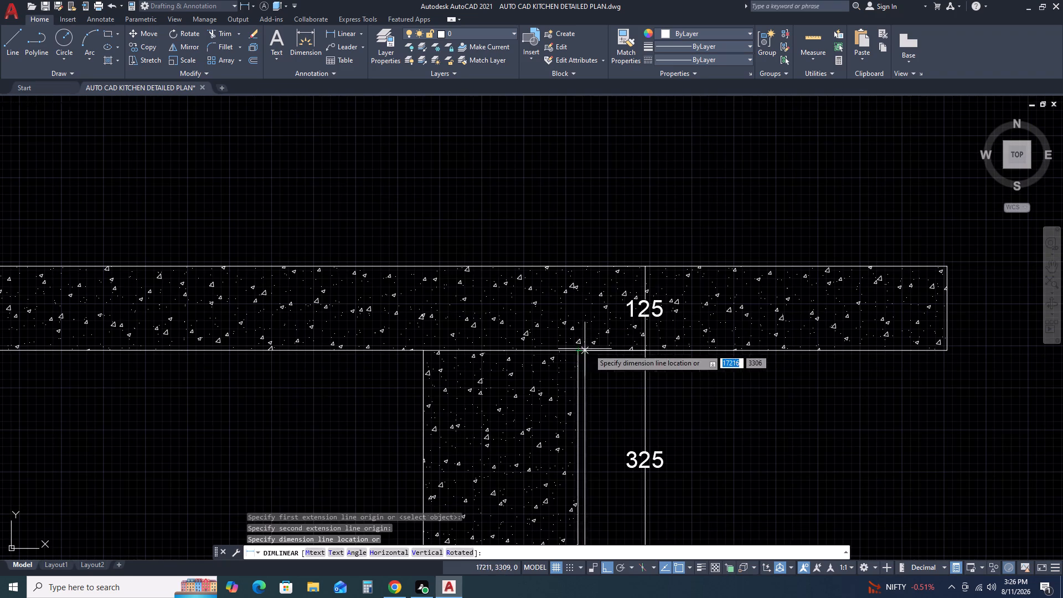
scroll(837, 373, down, 2)
middle_drag(910, 401, 757, 302)
scroll(749, 275, down, 1)
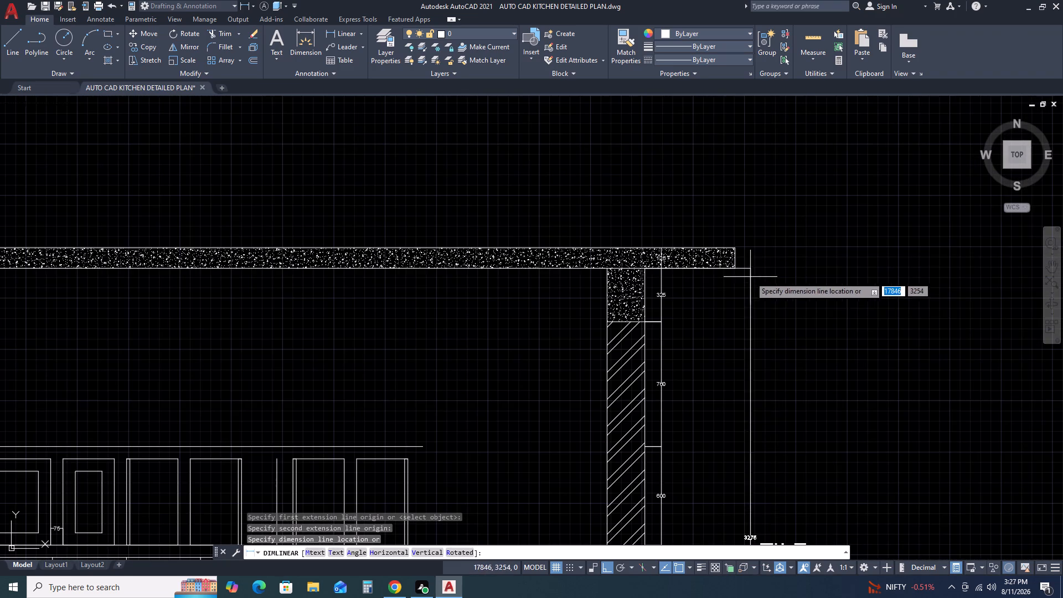
middle_drag(874, 317, 785, 234)
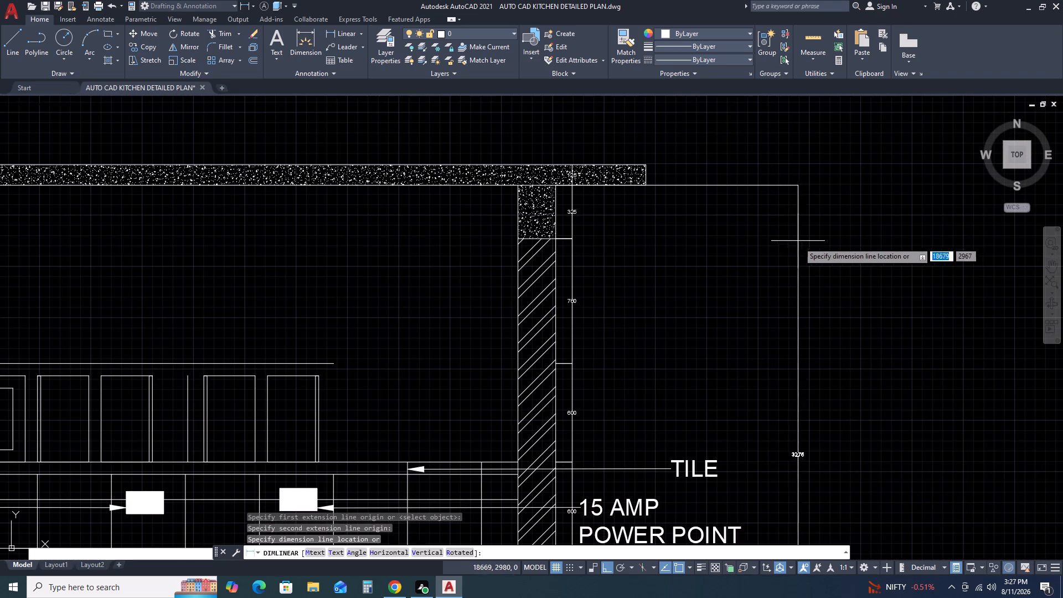
scroll(798, 313, up, 2)
scroll(802, 310, down, 2)
middle_drag(819, 329, 742, 241)
scroll(745, 303, up, 2)
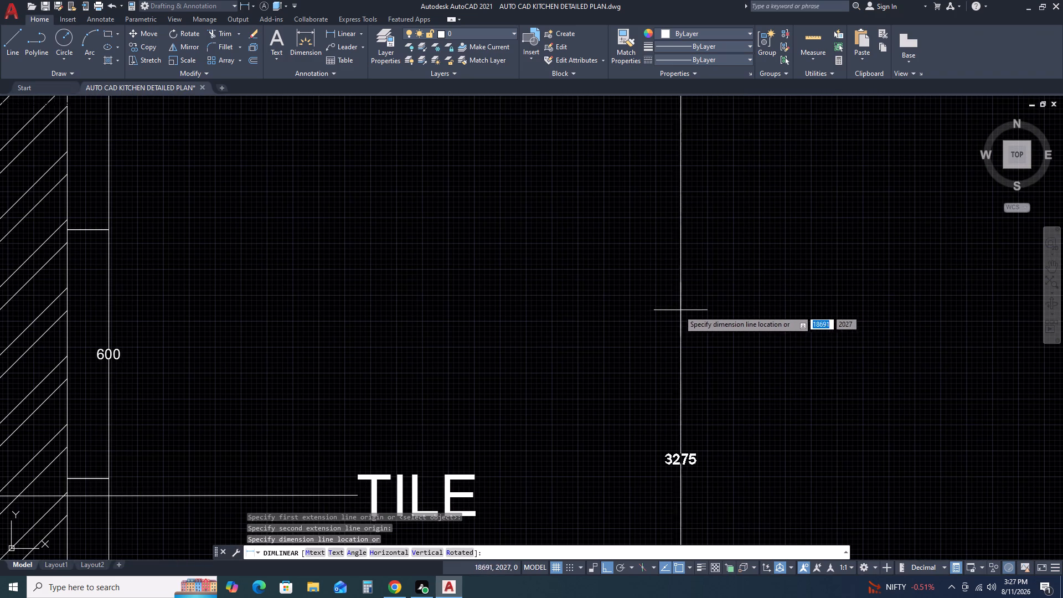
click(635, 310)
scroll(715, 295, down, 2)
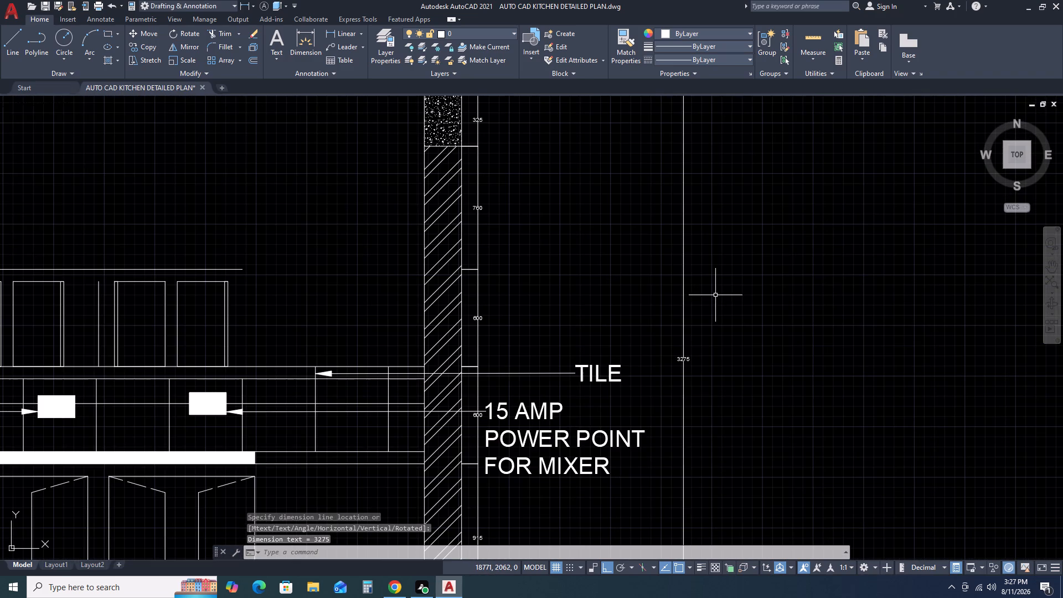
scroll(746, 305, down, 2)
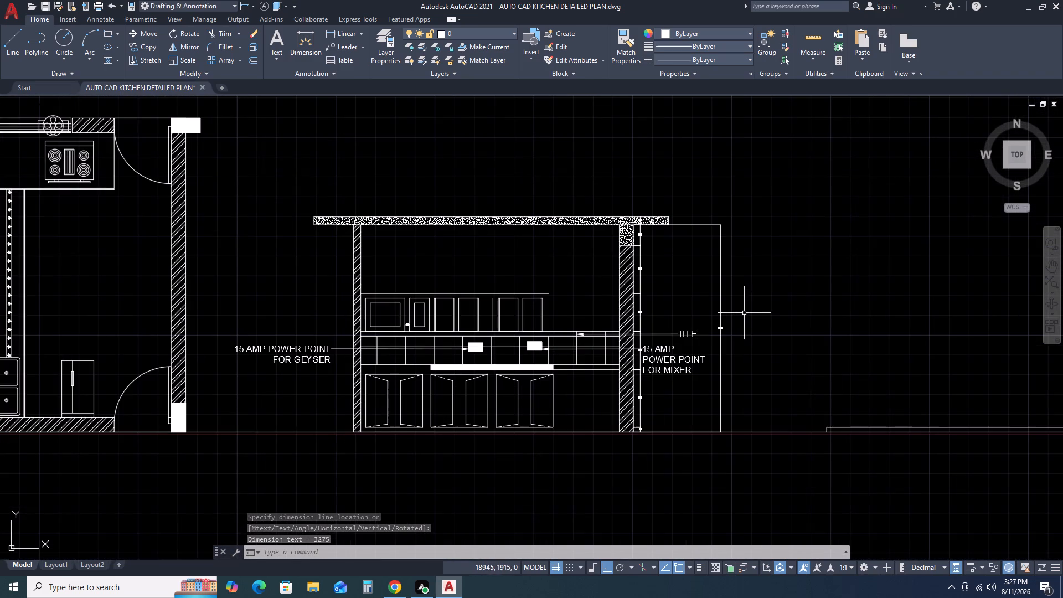
Examine the overall height dimension's upper end at the slab underside and its lower end at the base line.
scroll(649, 245, up, 3)
middle_click(599, 183)
middle_drag(599, 193, 598, 209)
middle_drag(597, 212, 596, 217)
middle_click(596, 218)
scroll(594, 224, down, 1)
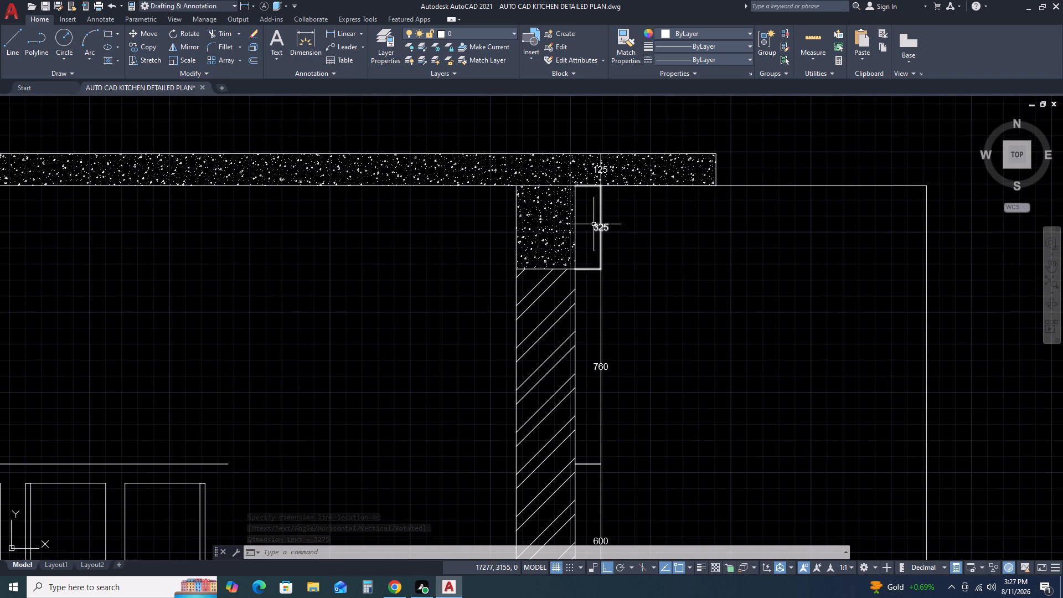
scroll(765, 179, up, 3)
scroll(662, 246, down, 3)
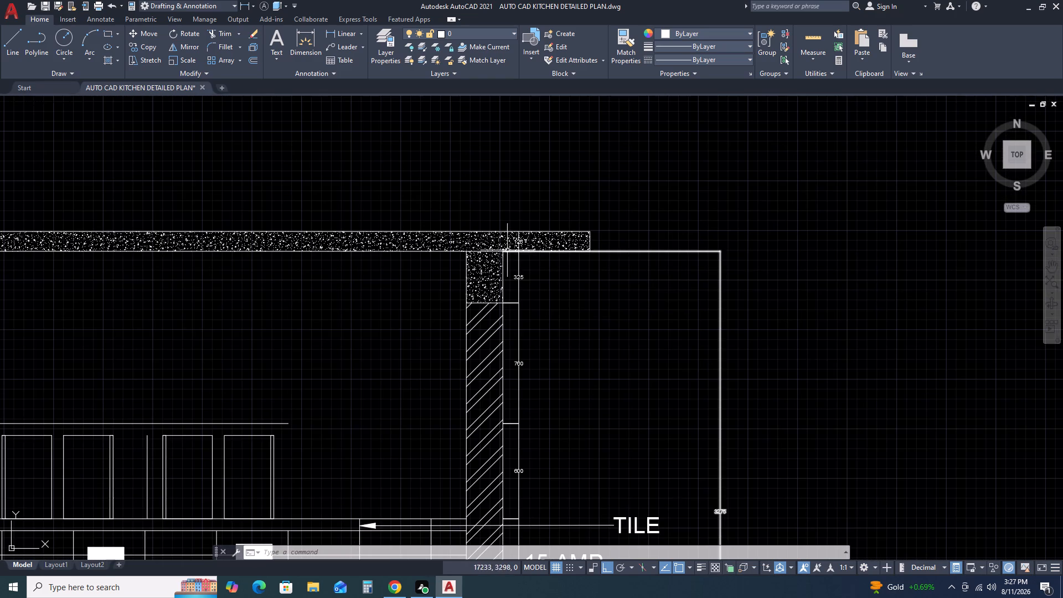
scroll(574, 248, up, 2)
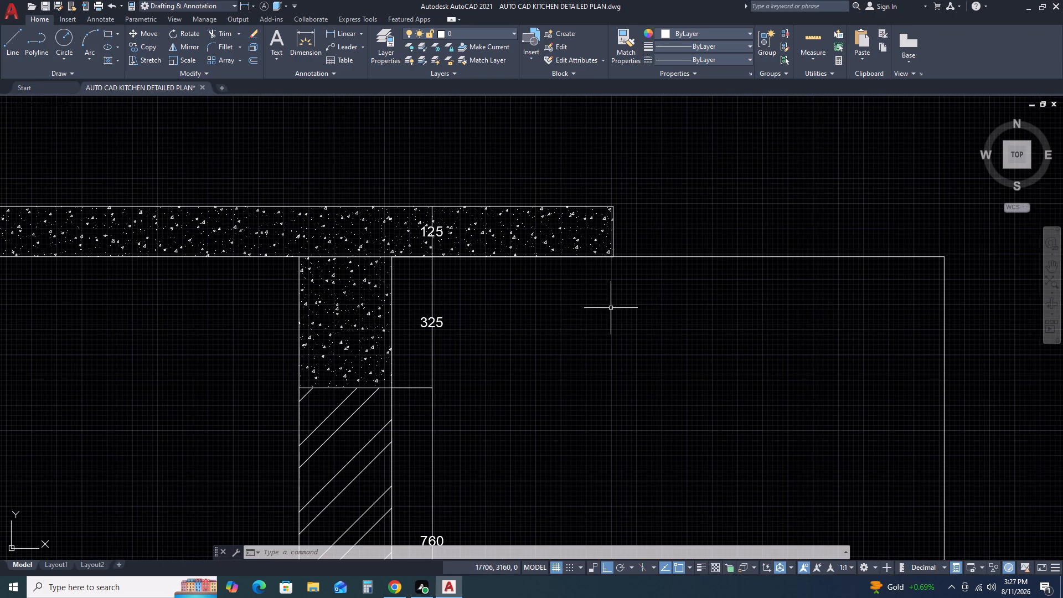
scroll(664, 271, down, 2)
middle_drag(744, 379, 695, 282)
middle_click(688, 265)
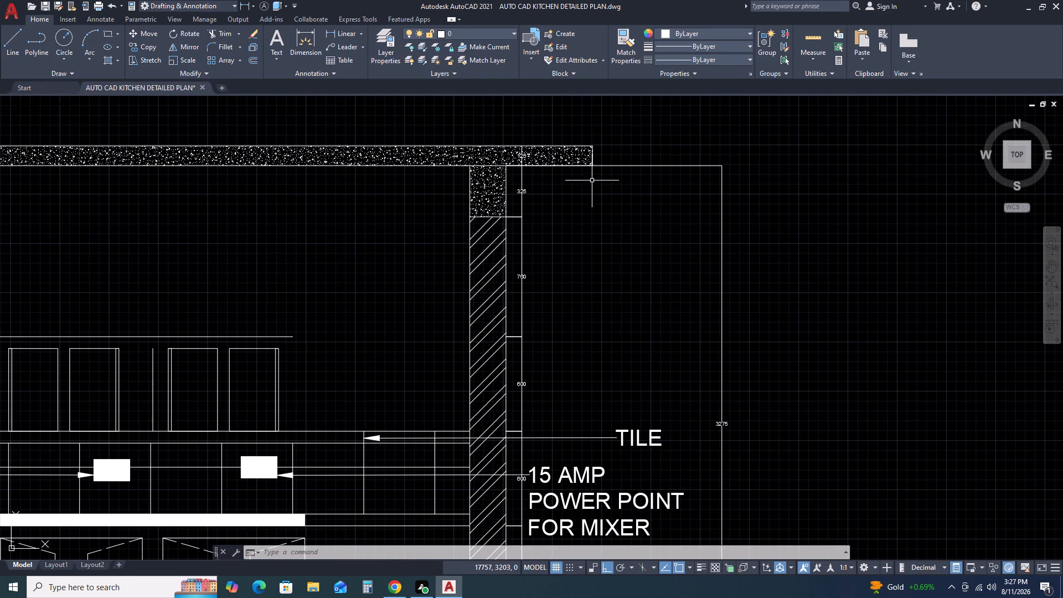
middle_drag(754, 448, 684, 262)
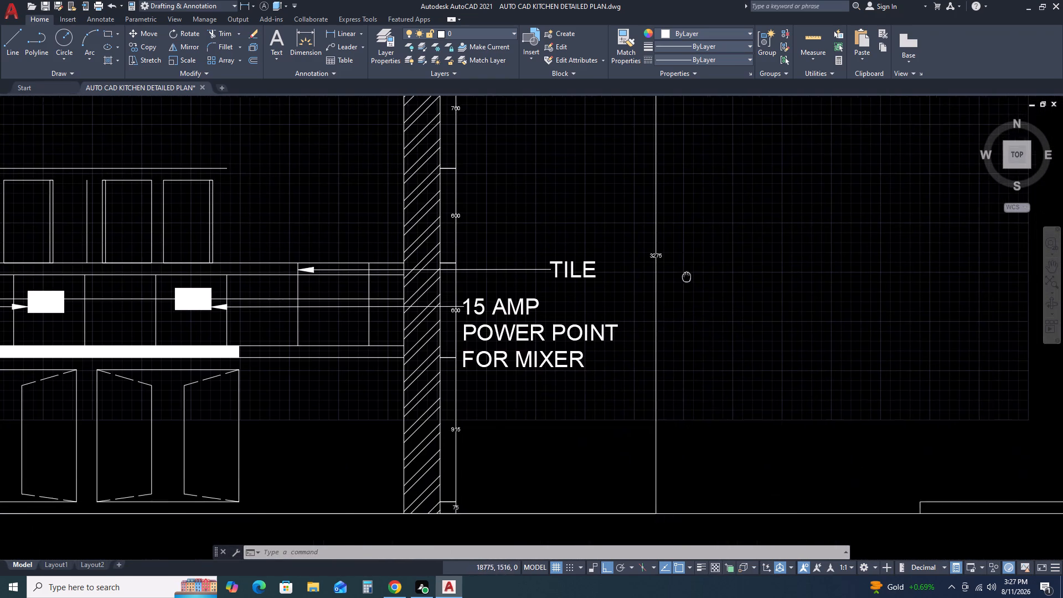
middle_drag(634, 397, 648, 297)
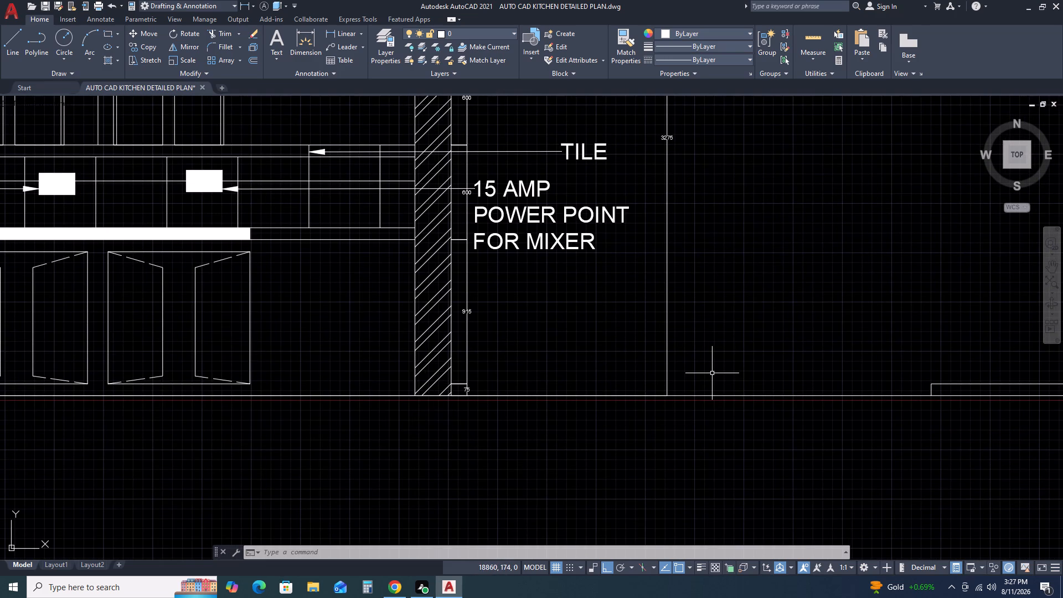
scroll(662, 396, up, 2)
scroll(661, 391, down, 3)
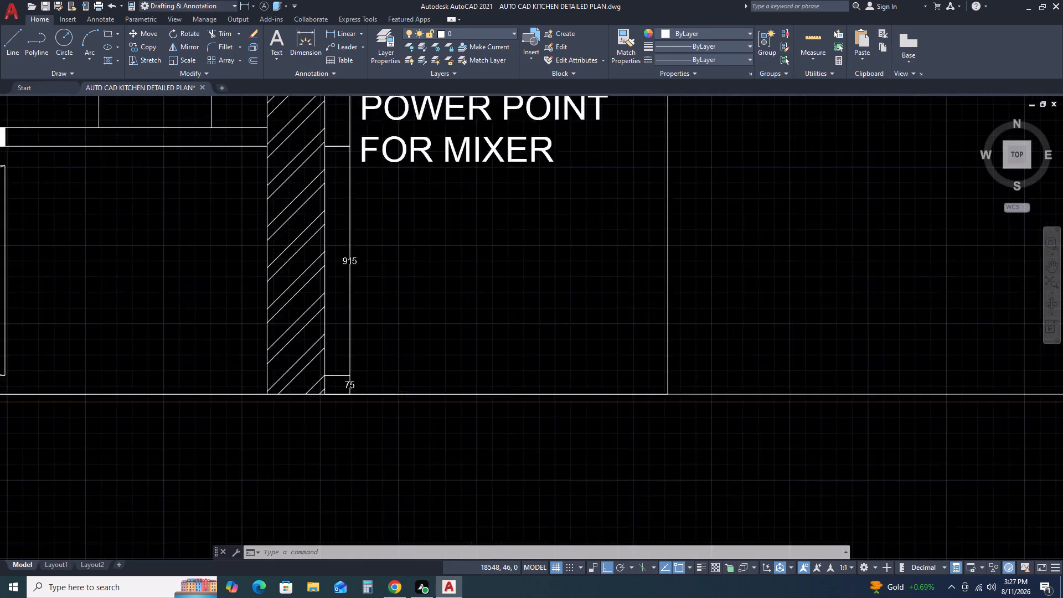
scroll(661, 391, down, 1)
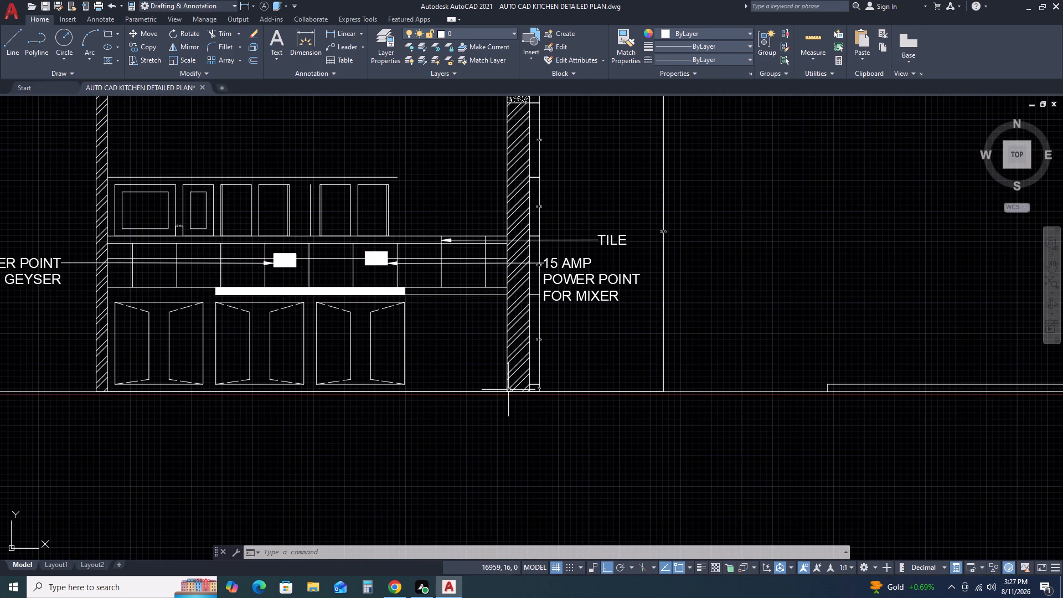
scroll(527, 380, up, 4)
scroll(620, 386, down, 3)
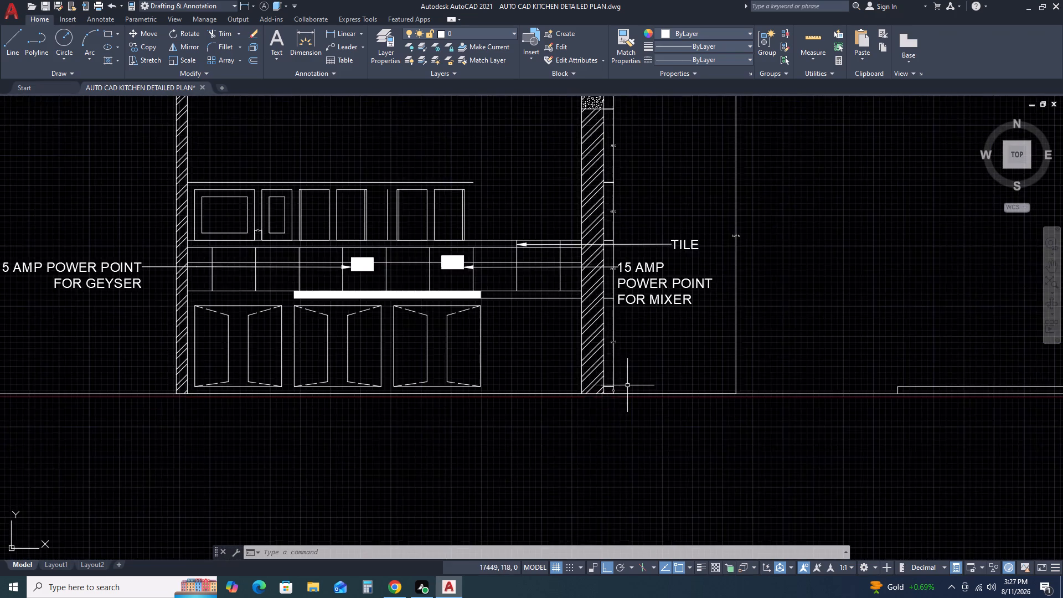
Draw a vertical construction line through the near end of the new elevation's floor strip, beside the kitchen elevation.
scroll(628, 385, down, 2)
middle_drag(690, 367, 479, 385)
scroll(727, 372, down, 3)
scroll(700, 390, up, 1)
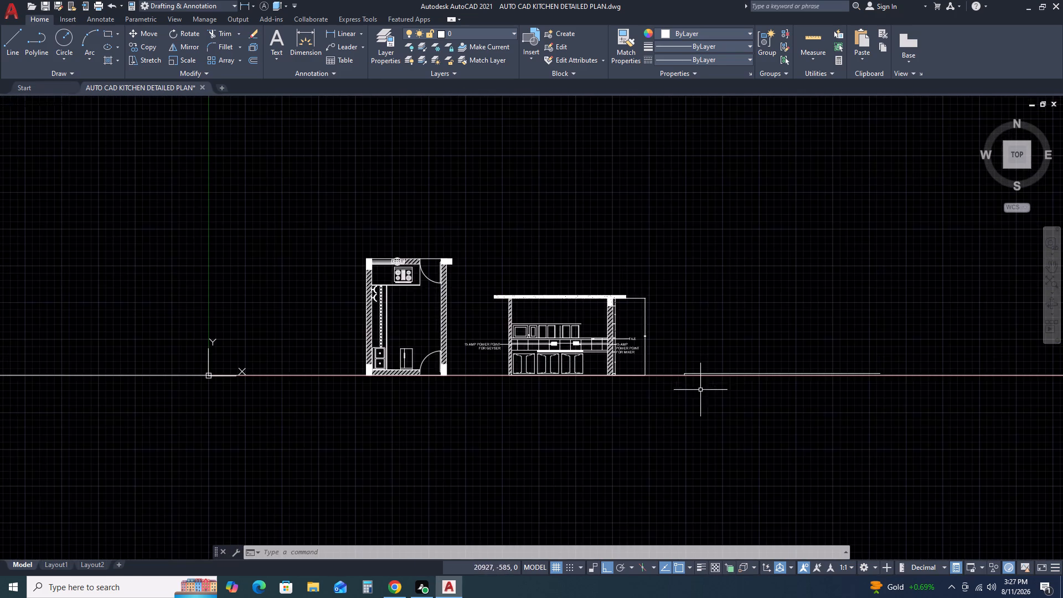
scroll(697, 372, up, 3)
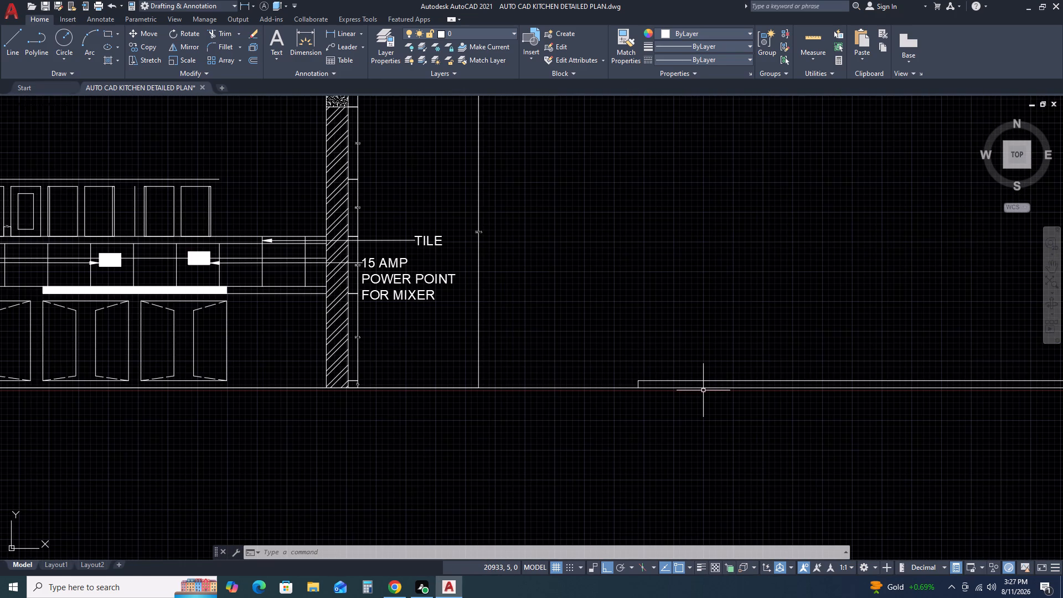
key(x)
text(L)
key(space)
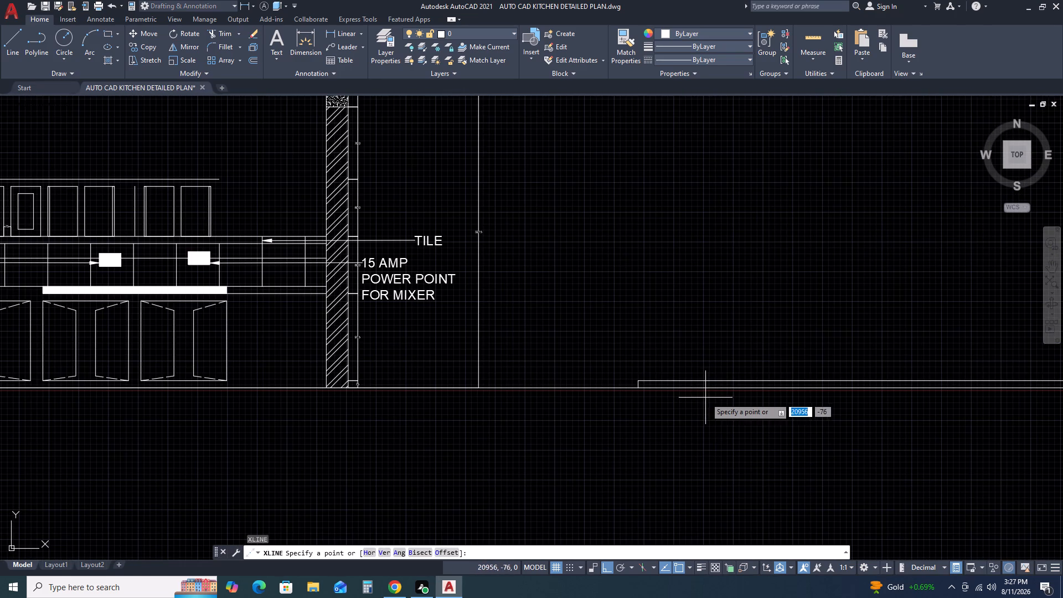
text(V)
key(space)
click(637, 379)
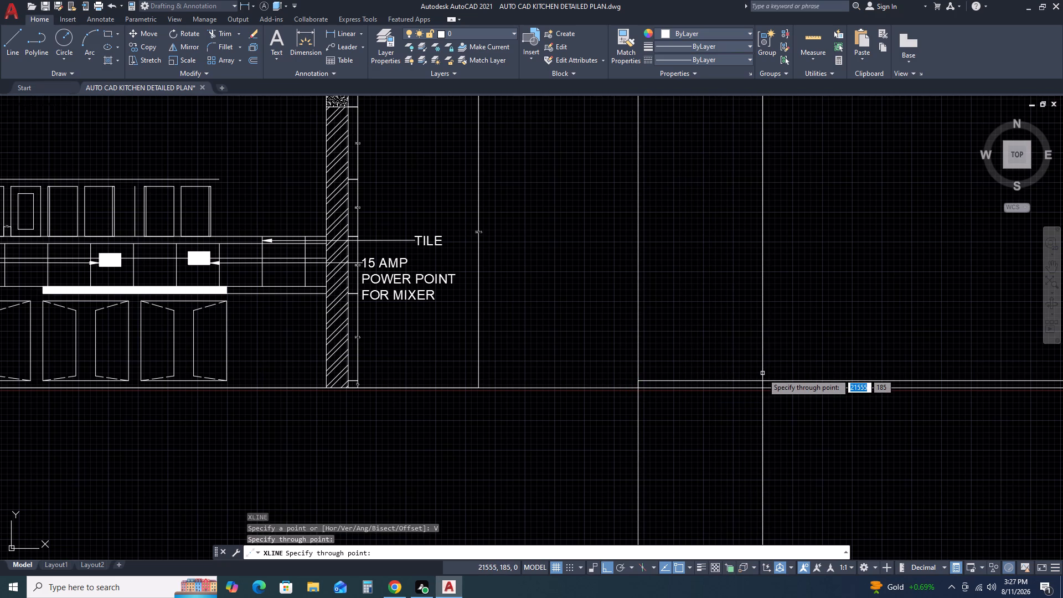
key(Escape)
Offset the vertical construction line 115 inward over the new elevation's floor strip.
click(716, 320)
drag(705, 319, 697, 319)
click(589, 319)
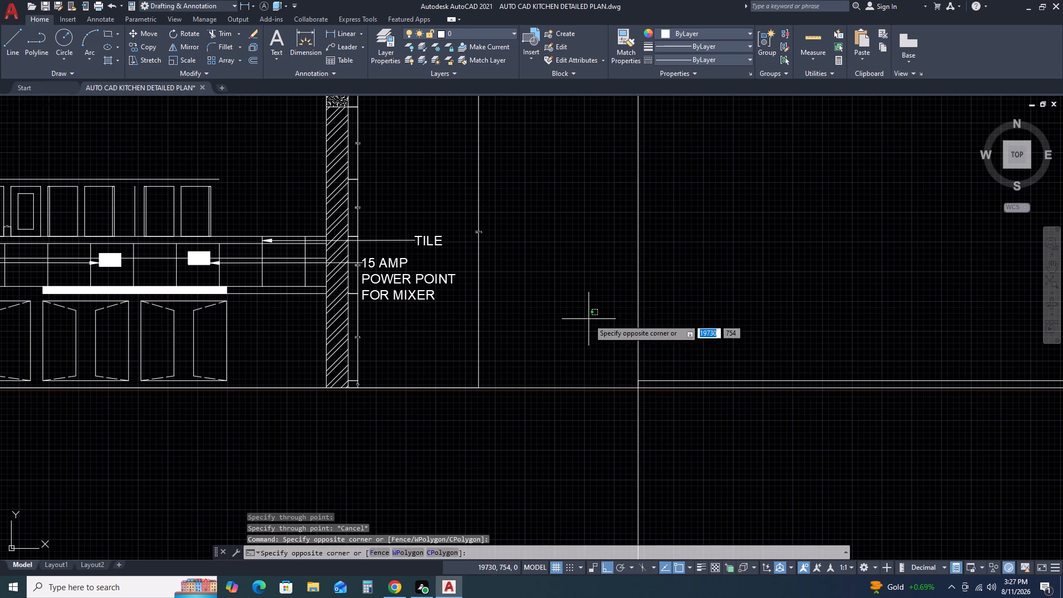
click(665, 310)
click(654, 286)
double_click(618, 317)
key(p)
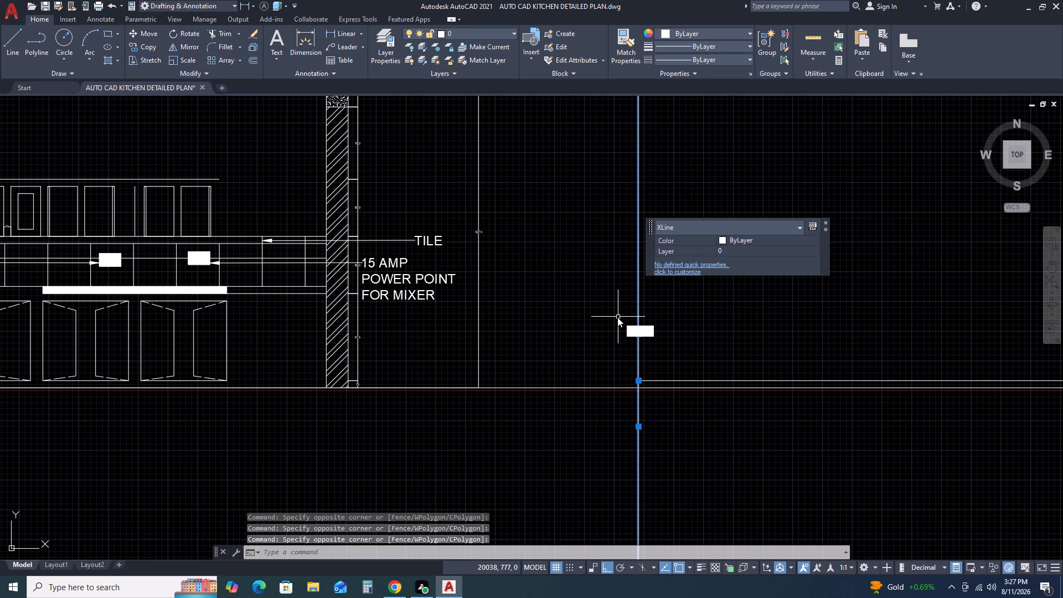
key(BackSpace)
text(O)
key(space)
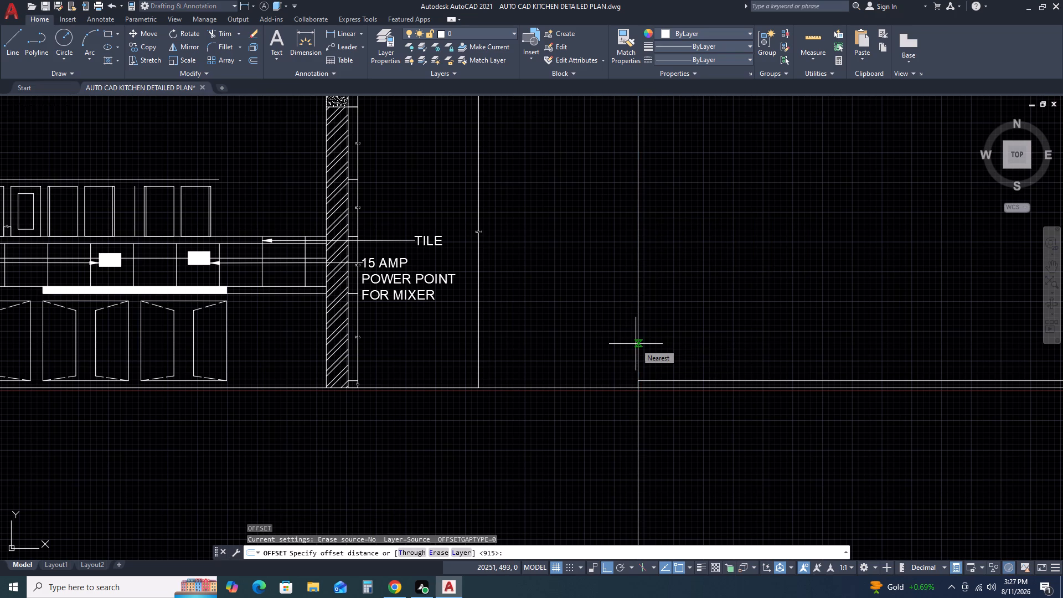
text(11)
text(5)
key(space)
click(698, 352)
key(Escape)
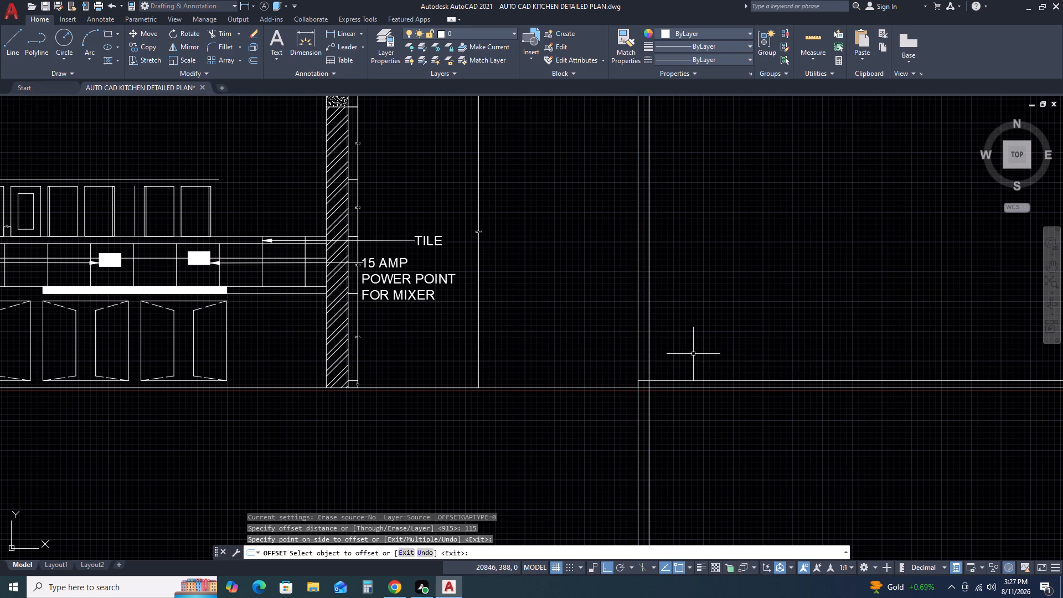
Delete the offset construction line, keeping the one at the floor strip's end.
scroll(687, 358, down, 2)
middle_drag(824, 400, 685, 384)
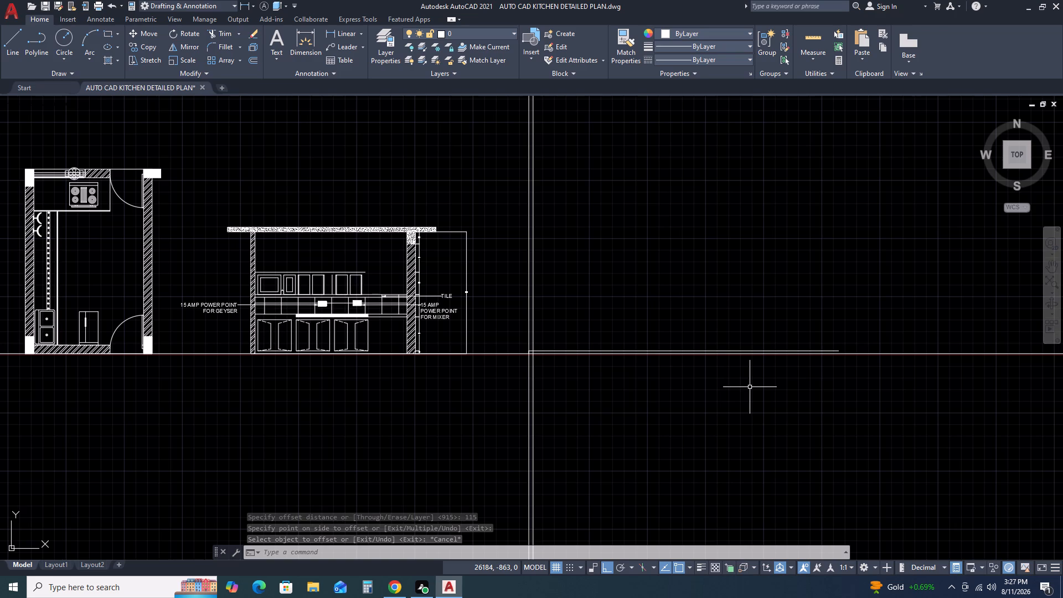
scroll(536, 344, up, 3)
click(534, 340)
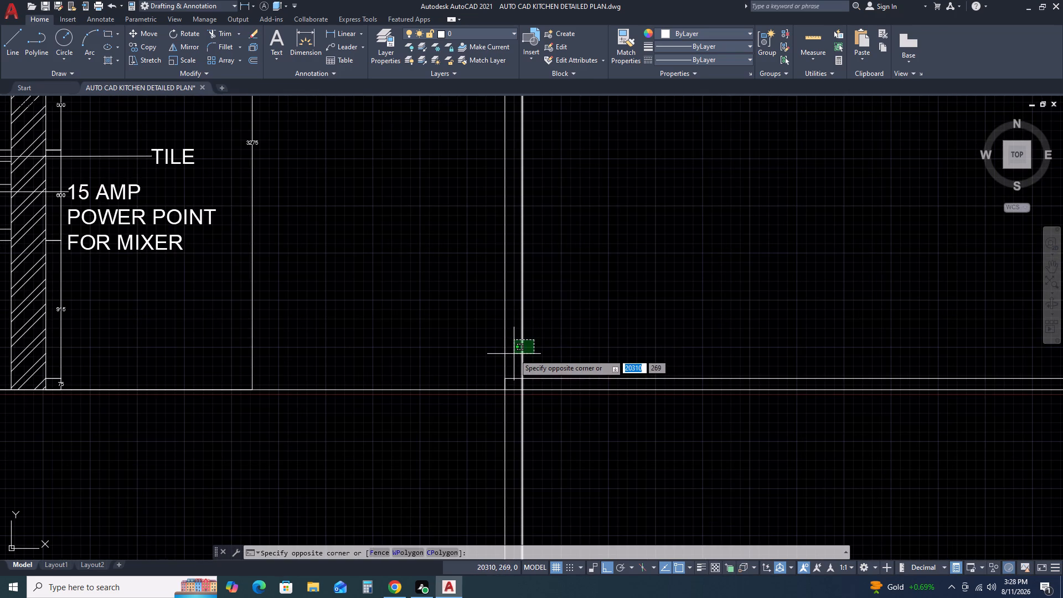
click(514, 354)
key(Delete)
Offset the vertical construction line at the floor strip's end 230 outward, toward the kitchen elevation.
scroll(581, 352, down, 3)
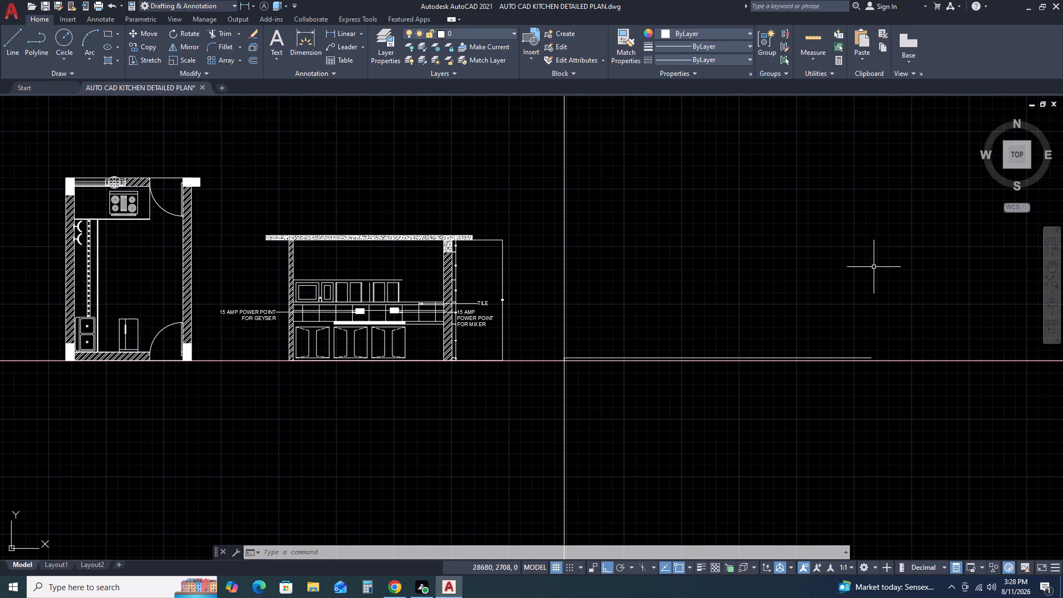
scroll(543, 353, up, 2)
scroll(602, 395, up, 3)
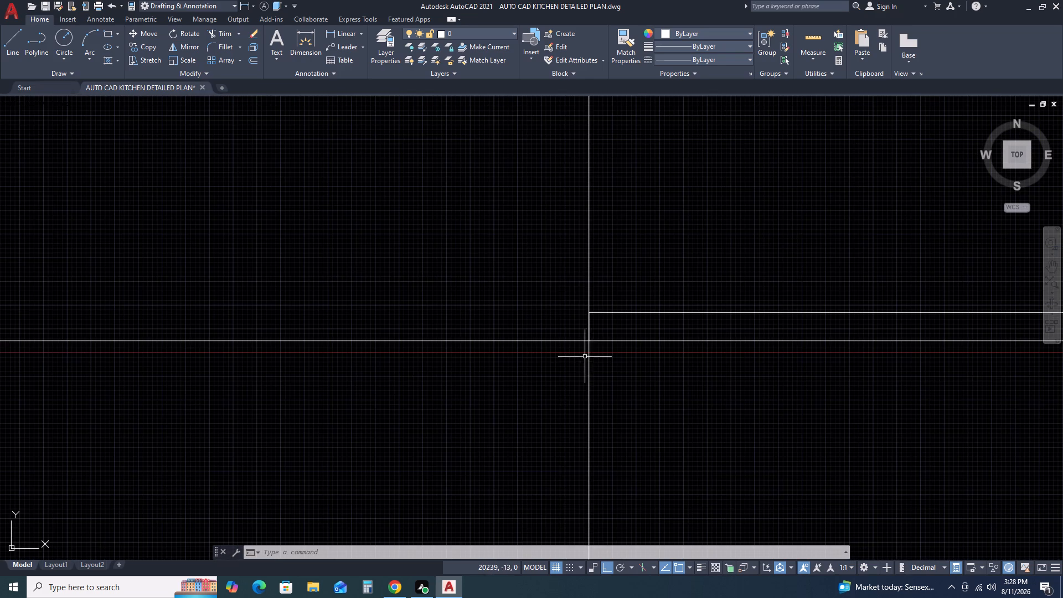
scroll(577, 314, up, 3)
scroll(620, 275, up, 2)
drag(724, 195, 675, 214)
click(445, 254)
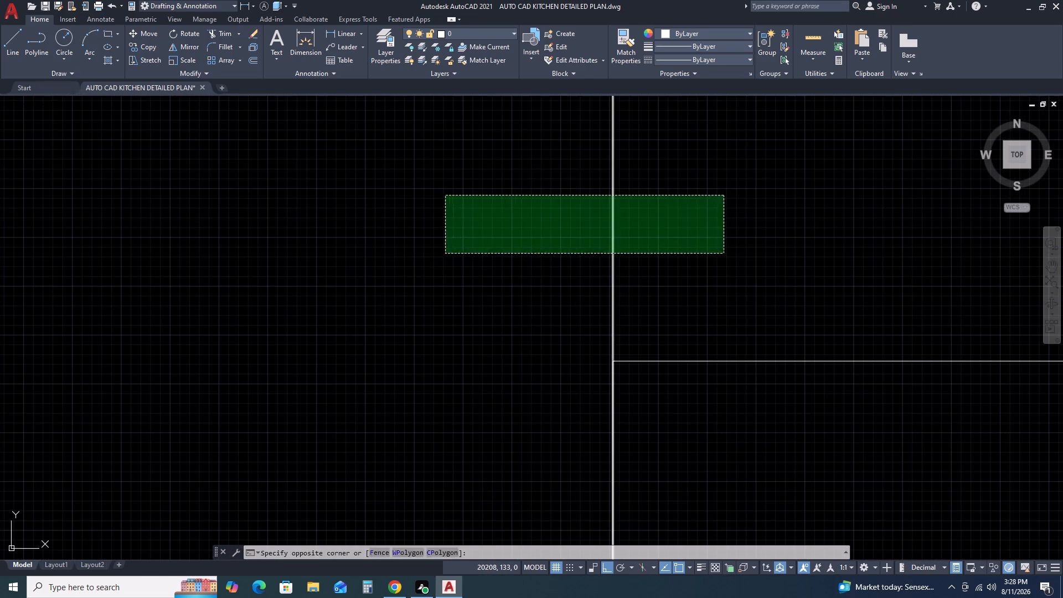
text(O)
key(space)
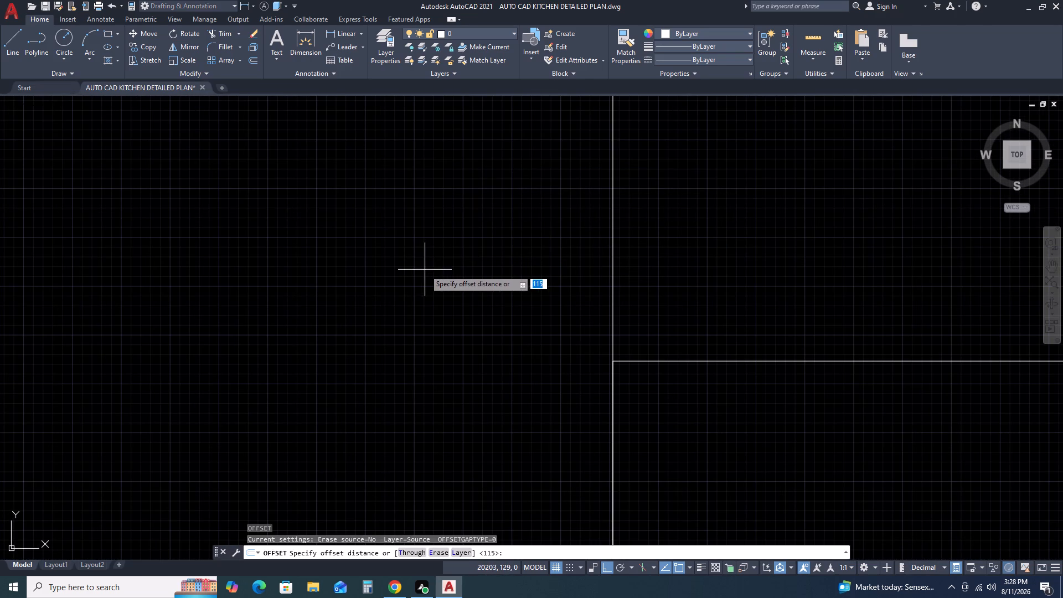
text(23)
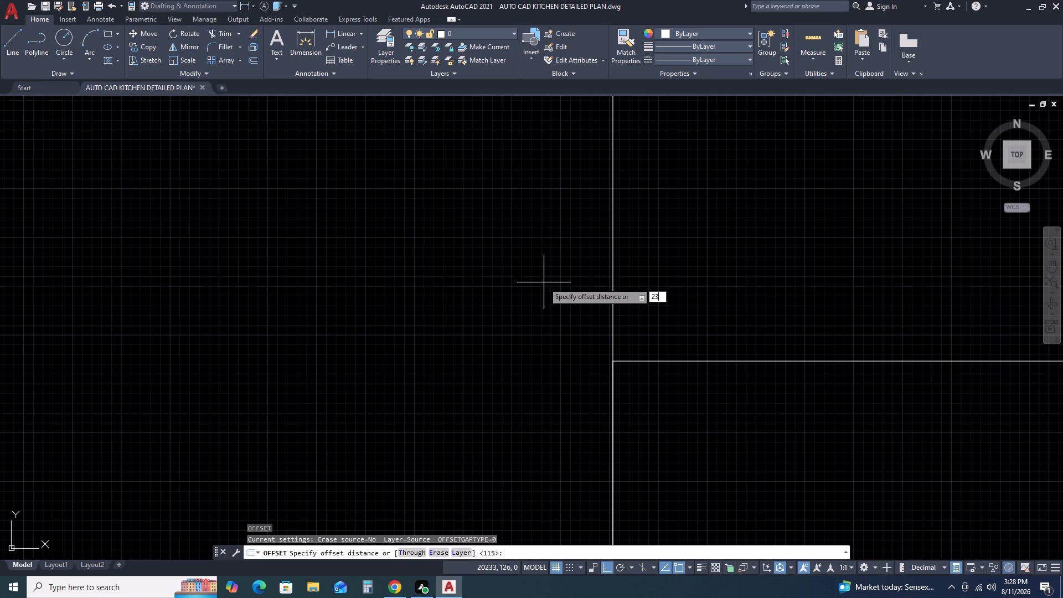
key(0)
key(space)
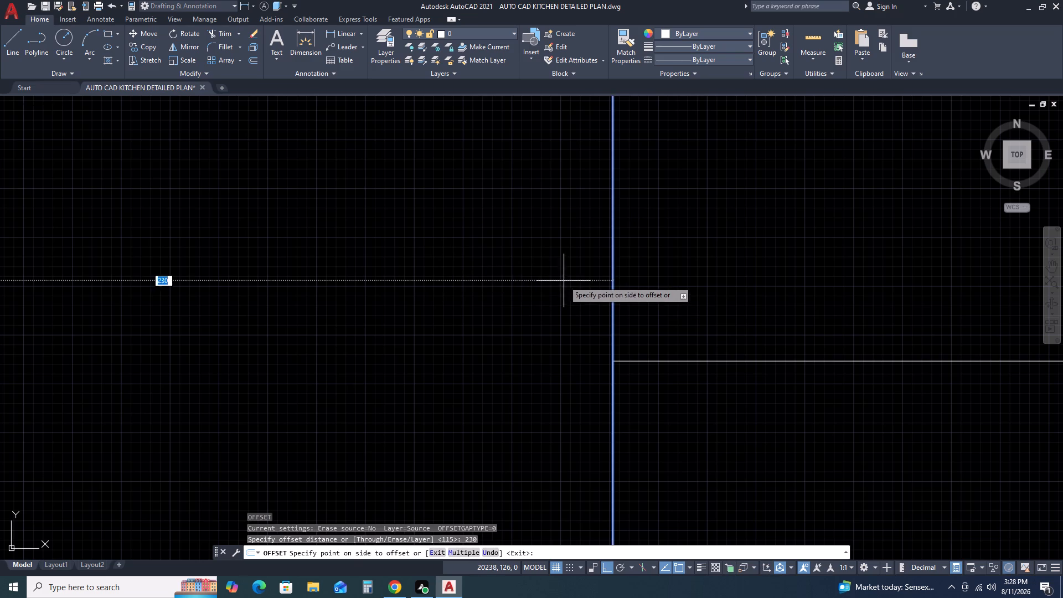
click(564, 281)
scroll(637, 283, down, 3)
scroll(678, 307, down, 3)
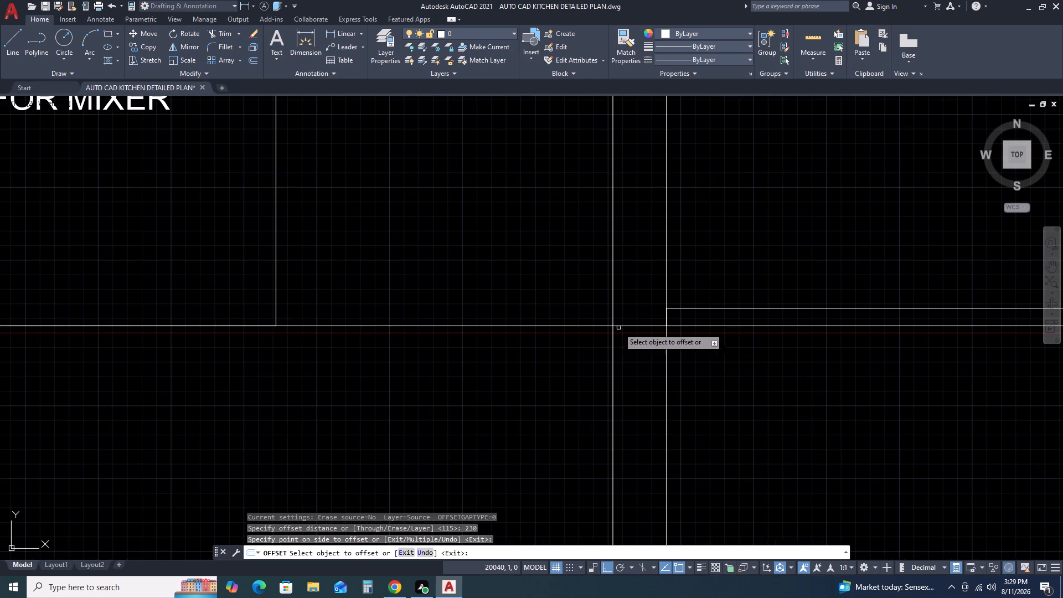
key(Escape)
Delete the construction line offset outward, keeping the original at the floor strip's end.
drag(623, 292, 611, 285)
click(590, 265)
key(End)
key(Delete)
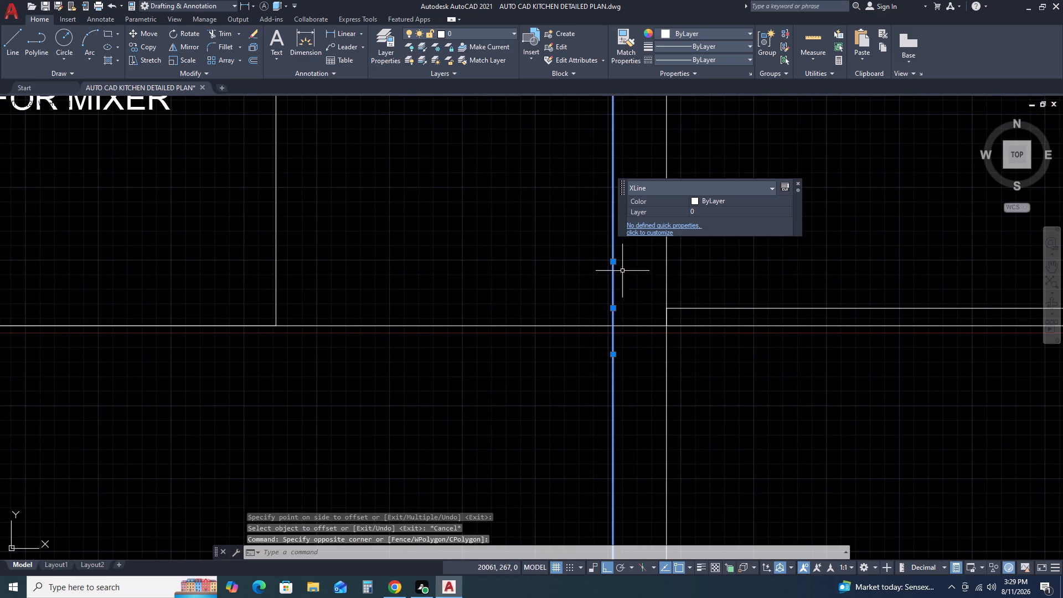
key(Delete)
Offset the vertical construction line at the floor strip's end 230 inward over the floor strip.
drag(693, 260, 685, 260)
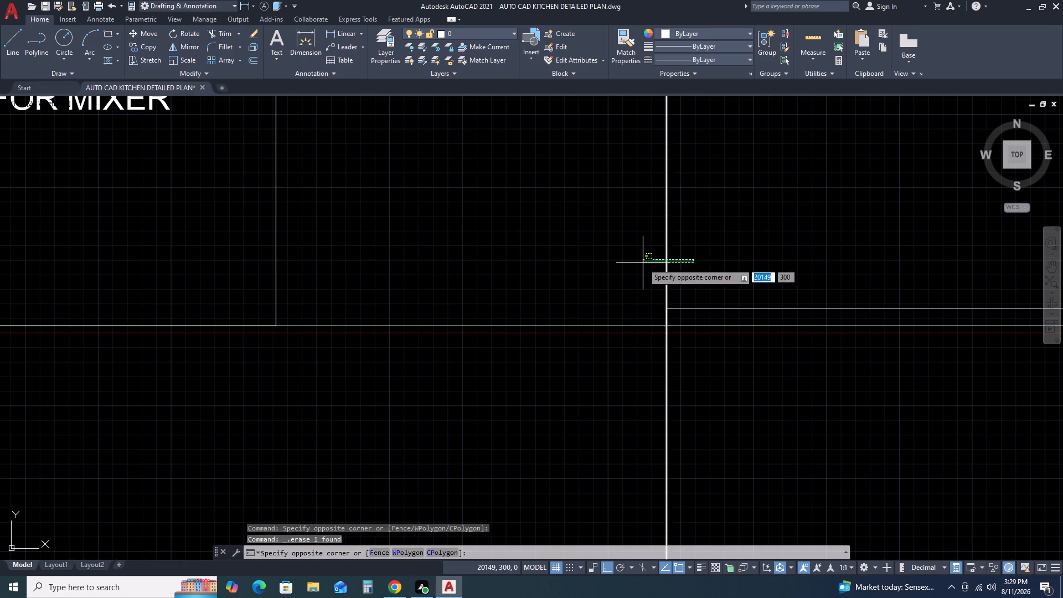
click(643, 263)
text(O)
key(space)
key(space)
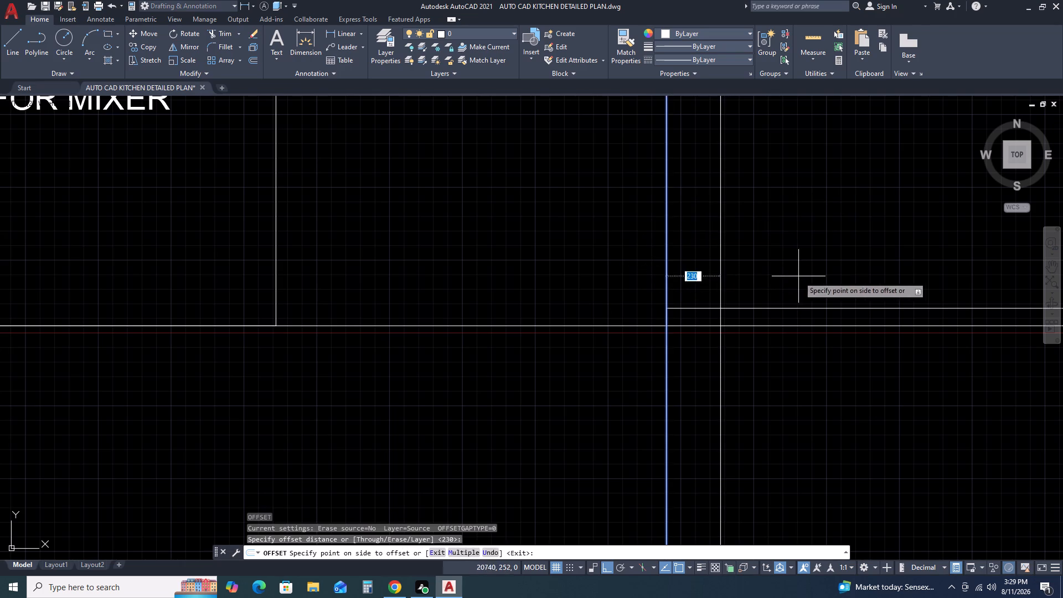
click(801, 277)
key(Escape)
Trim the floor strip's top line away between the two vertical wall lines.
scroll(770, 318, down, 2)
middle_drag(809, 302, 713, 293)
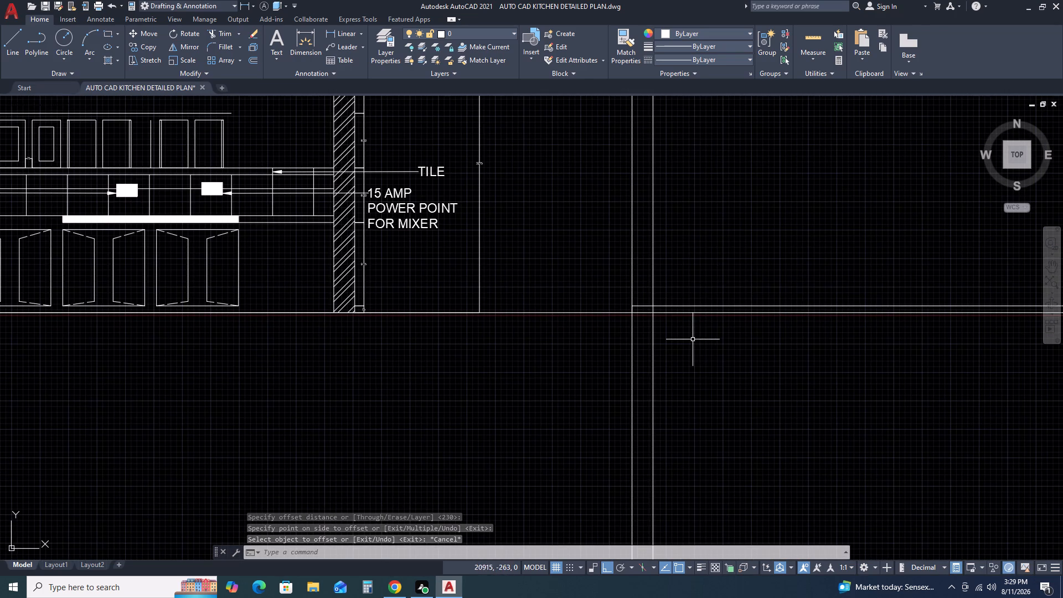
text(TR)
key(space)
scroll(643, 302, up, 3)
click(647, 324)
click(634, 272)
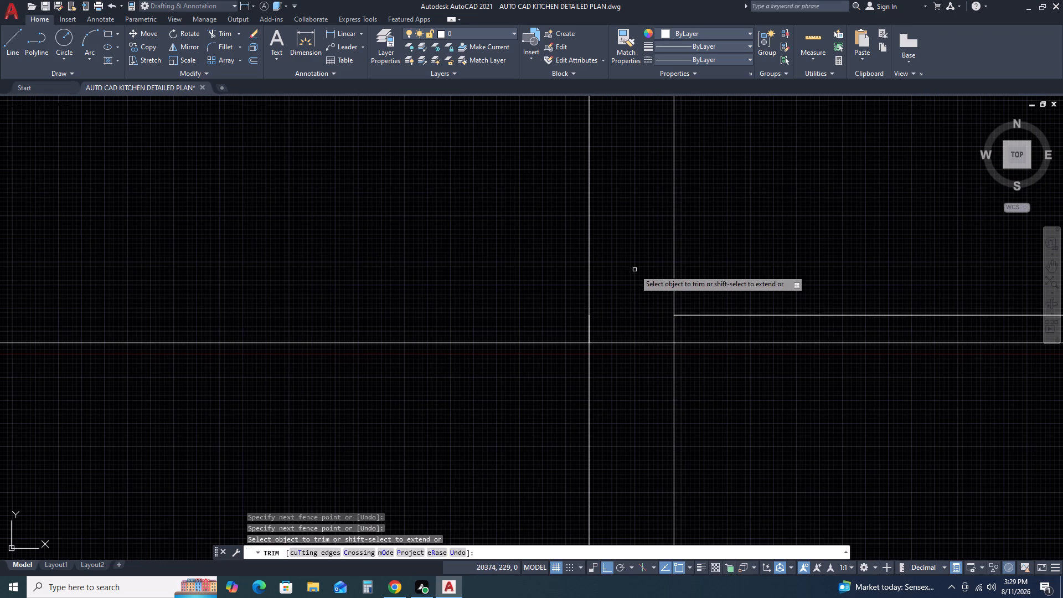
key(Escape)
Trim both vertical wall lines where they extend below the base line.
scroll(637, 287, down, 4)
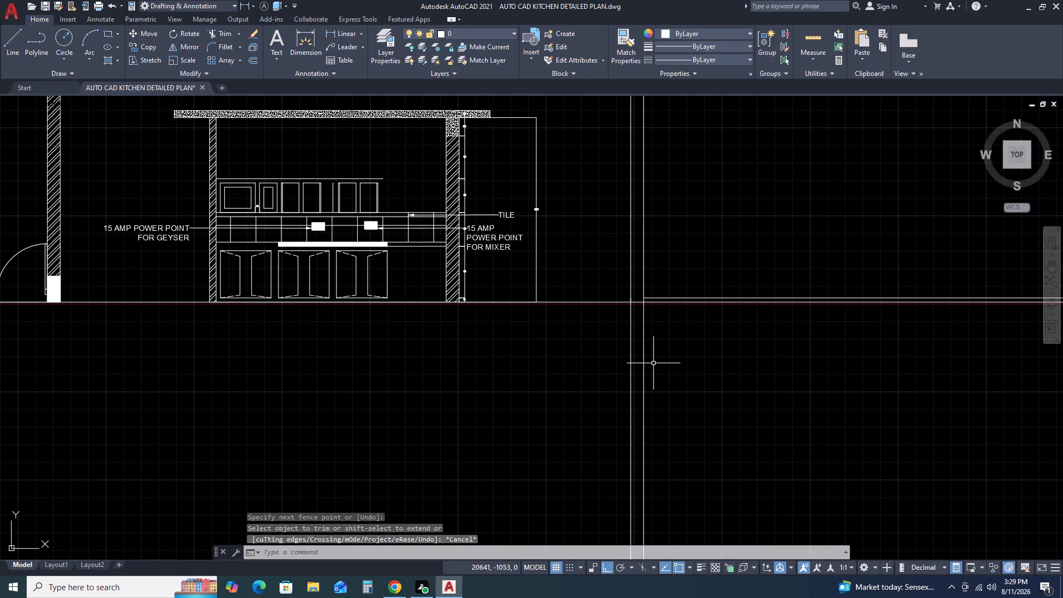
text(TR)
key(space)
click(773, 382)
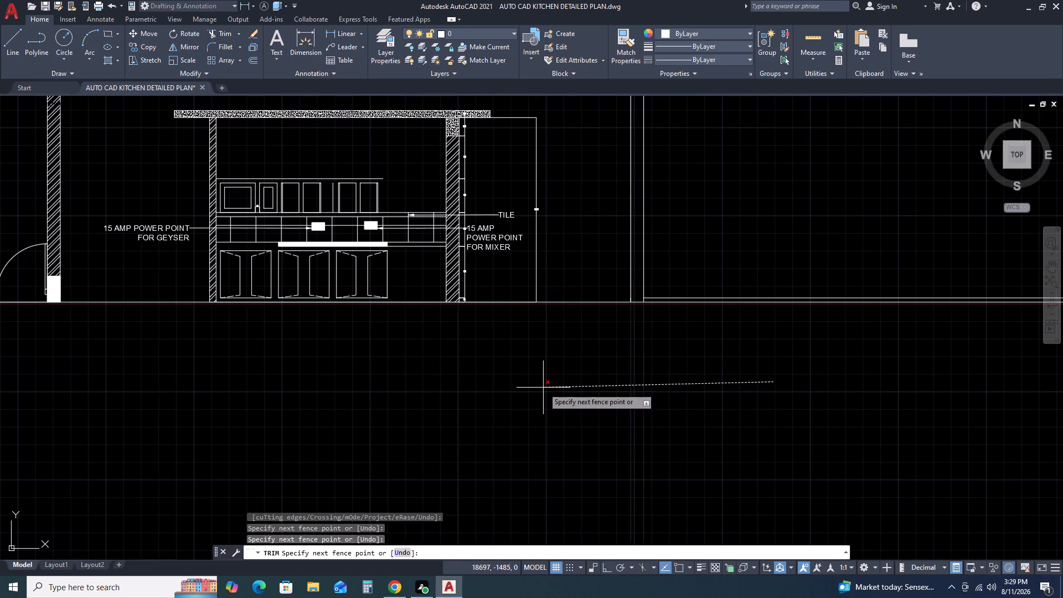
click(543, 388)
key(Escape)
Offset the floor strip's top line 915 upward in the new elevation.
scroll(798, 390, down, 1)
scroll(745, 319, up, 3)
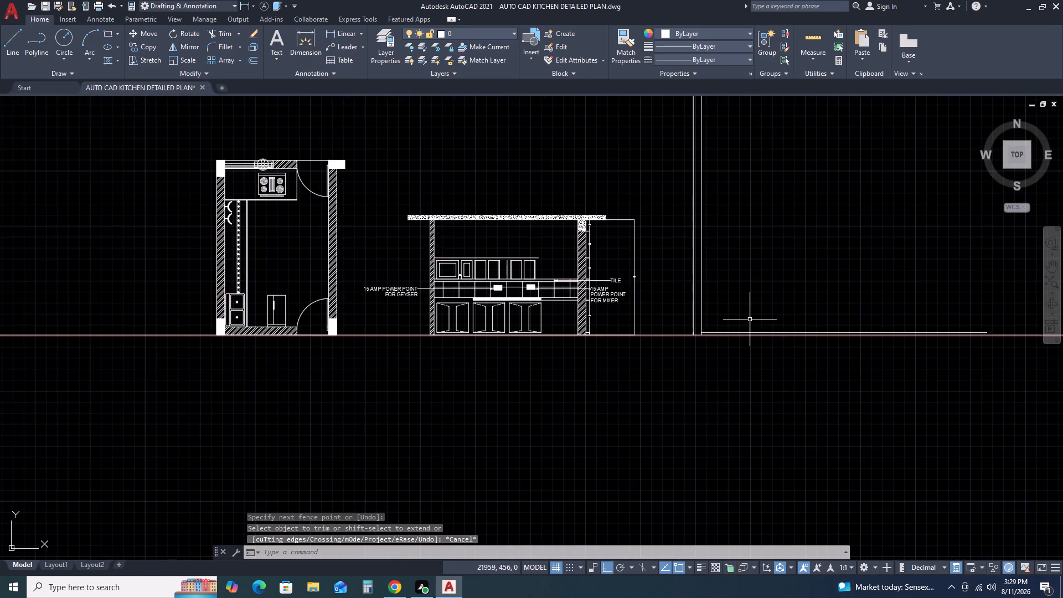
middle_click(772, 347)
scroll(652, 371, up, 1)
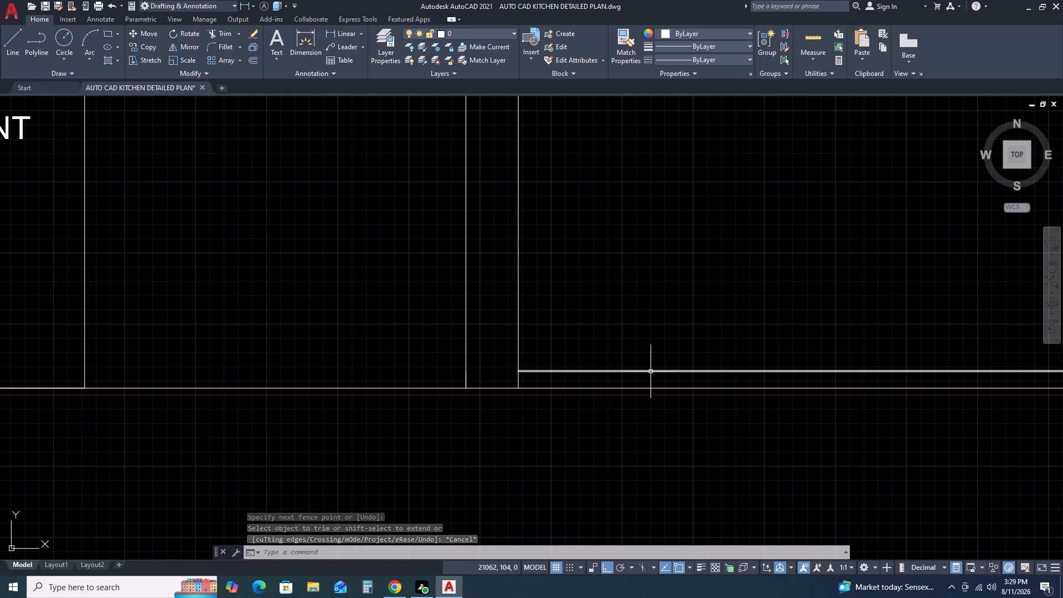
click(651, 372)
text(O)
key(space)
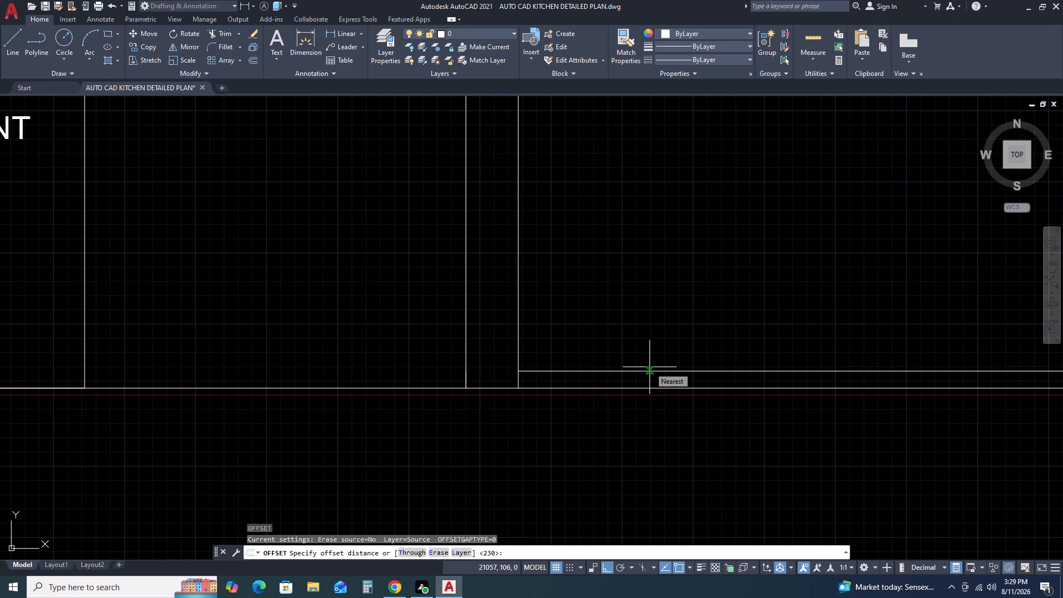
text(915)
key(space)
click(668, 269)
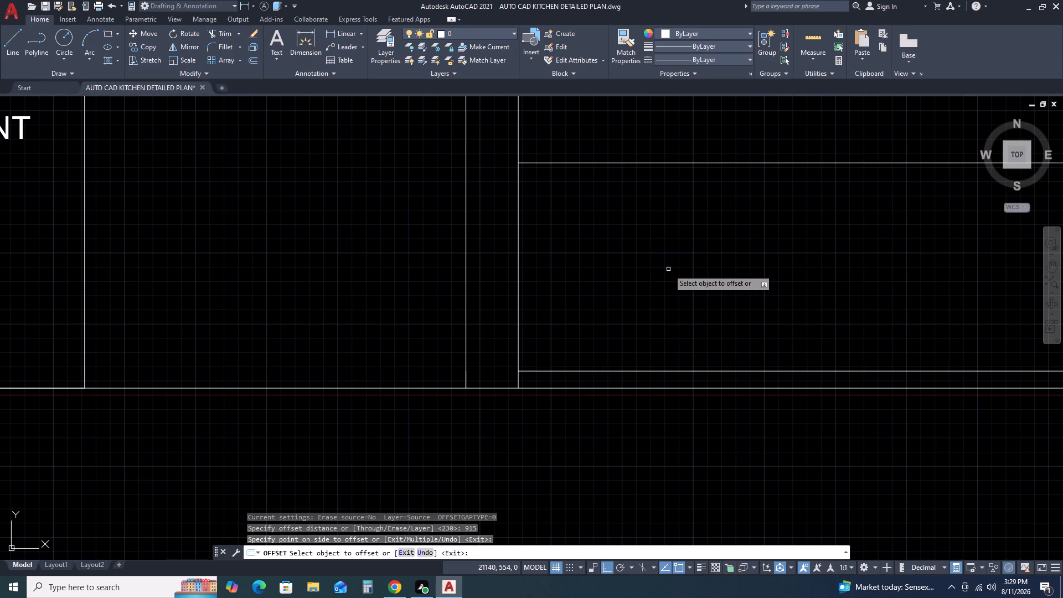
key(Escape)
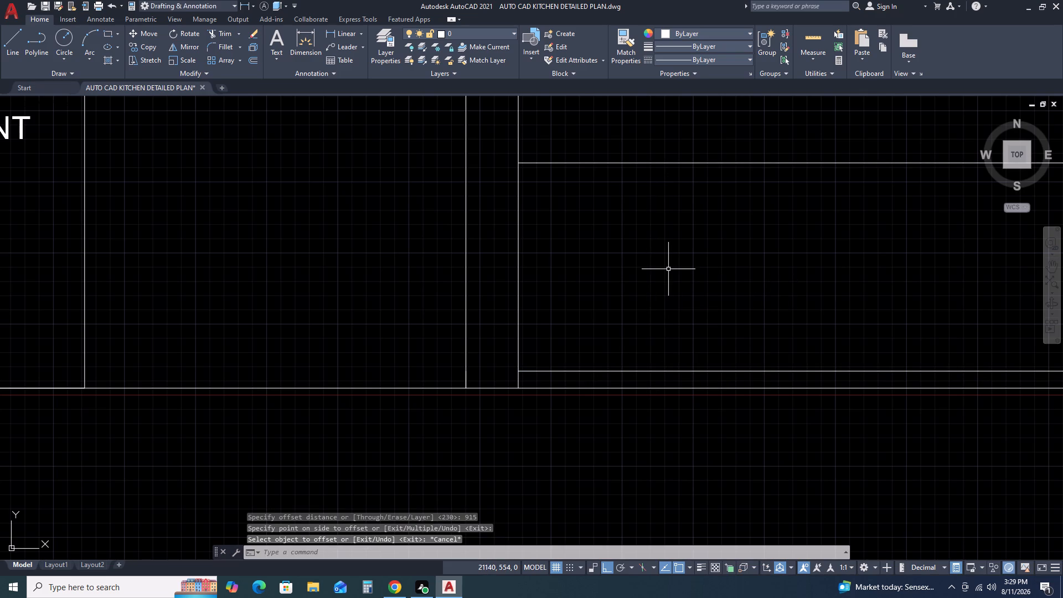
Offset the horizontal line 915 above the floor strip 75 downward to form the counter slab's underside.
click(707, 151)
click(677, 193)
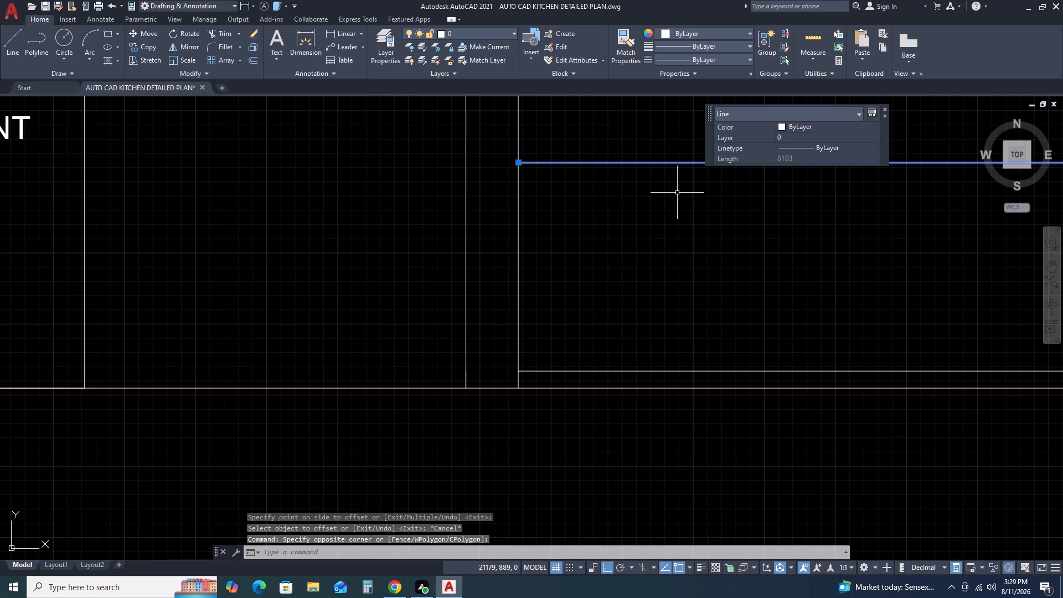
text(O)
key(space)
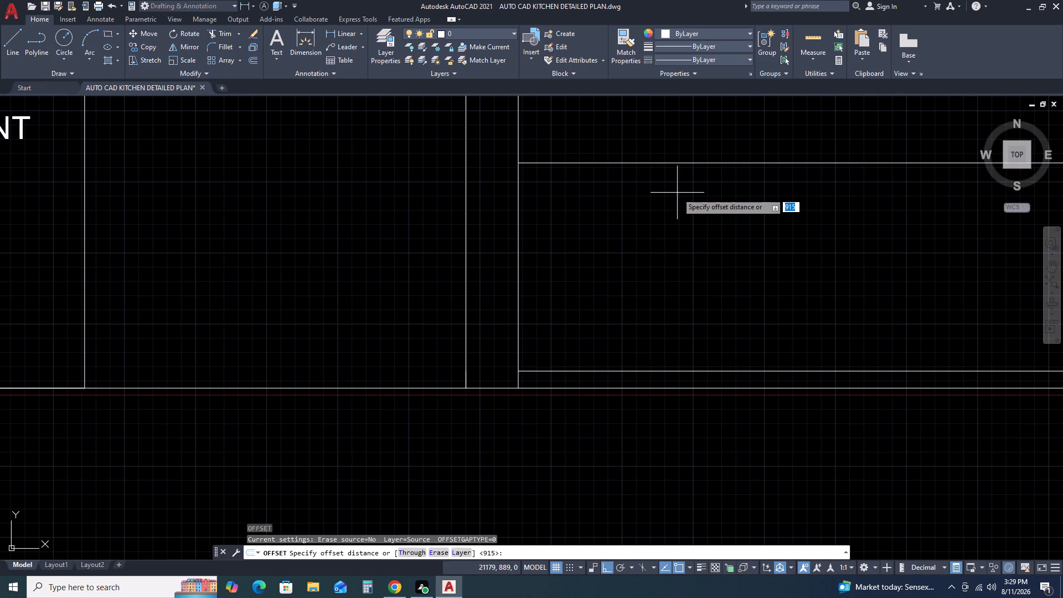
text(75)
key(space)
key(space)
click(676, 220)
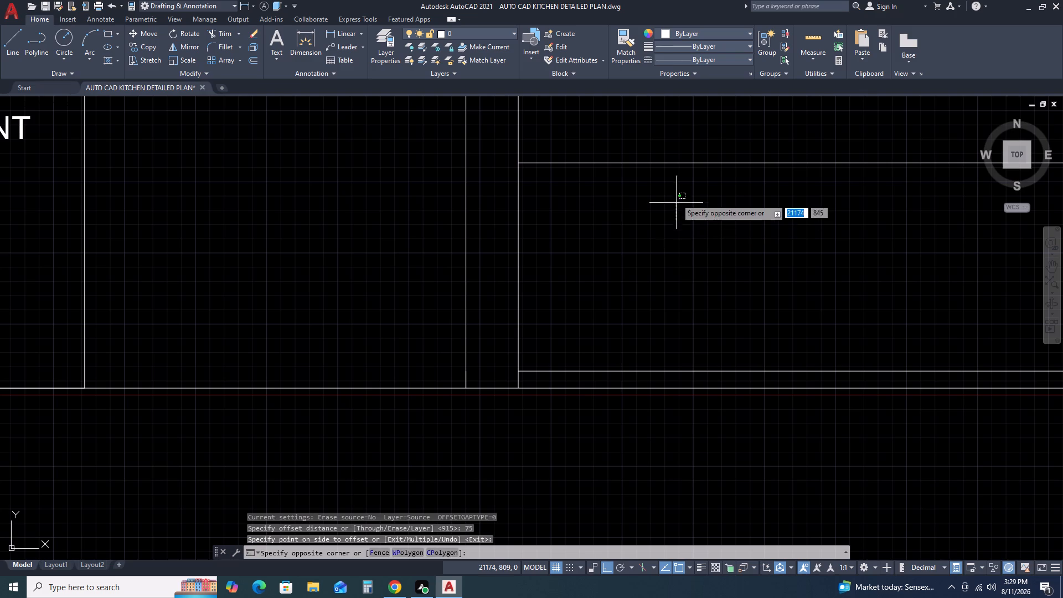
click(679, 153)
drag(679, 153, 673, 154)
click(646, 168)
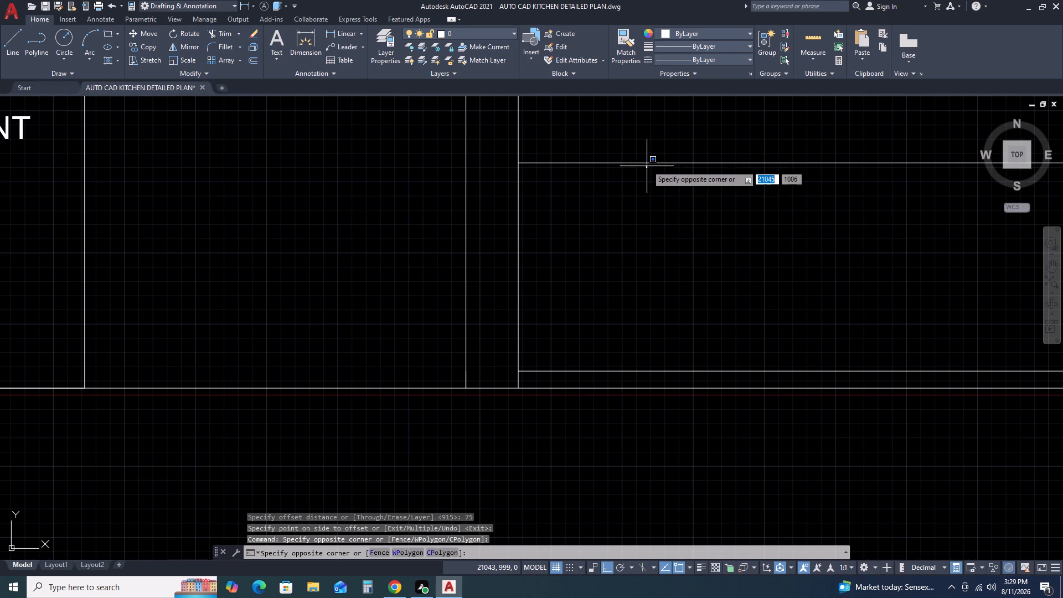
click(651, 153)
click(657, 149)
click(628, 182)
text(O)
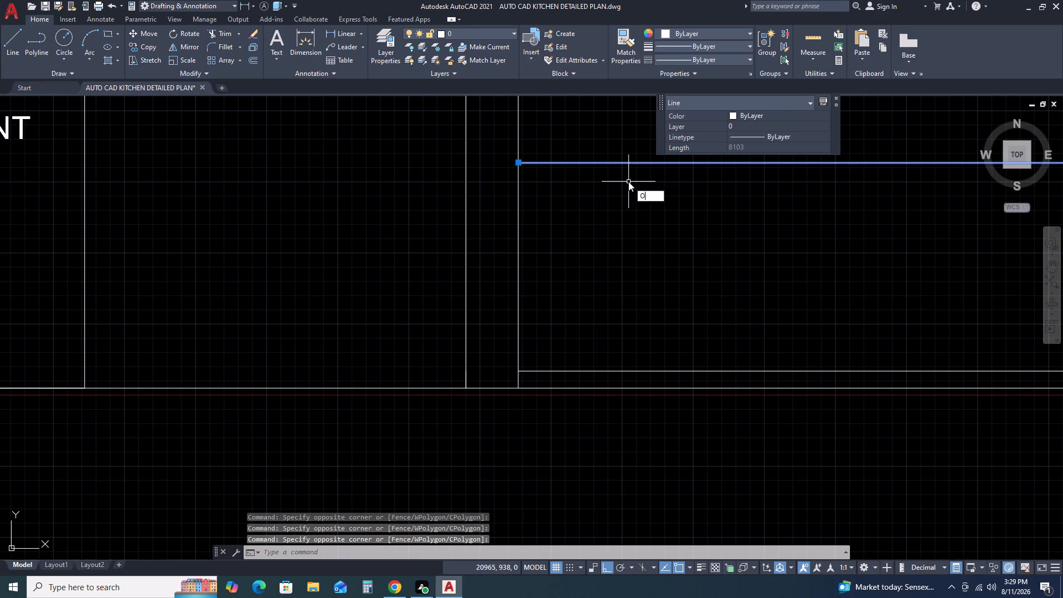
key(space)
key(space)
click(618, 228)
key(Escape)
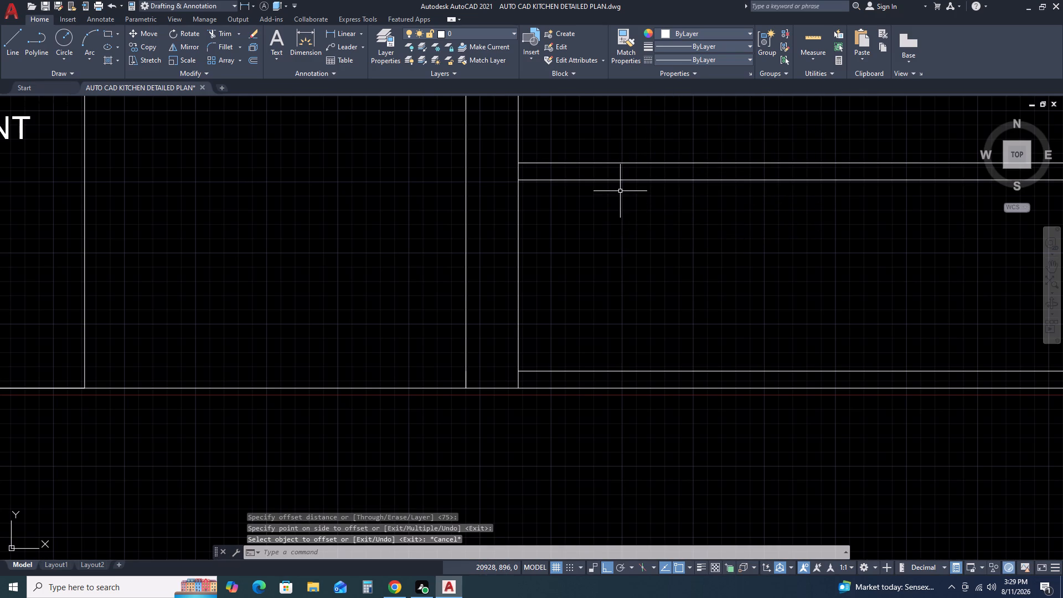
Draw a rectangle about 900 wide and 840 high from the wall's inner face, between the counter underside and floor strip.
middle_drag(791, 219, 692, 226)
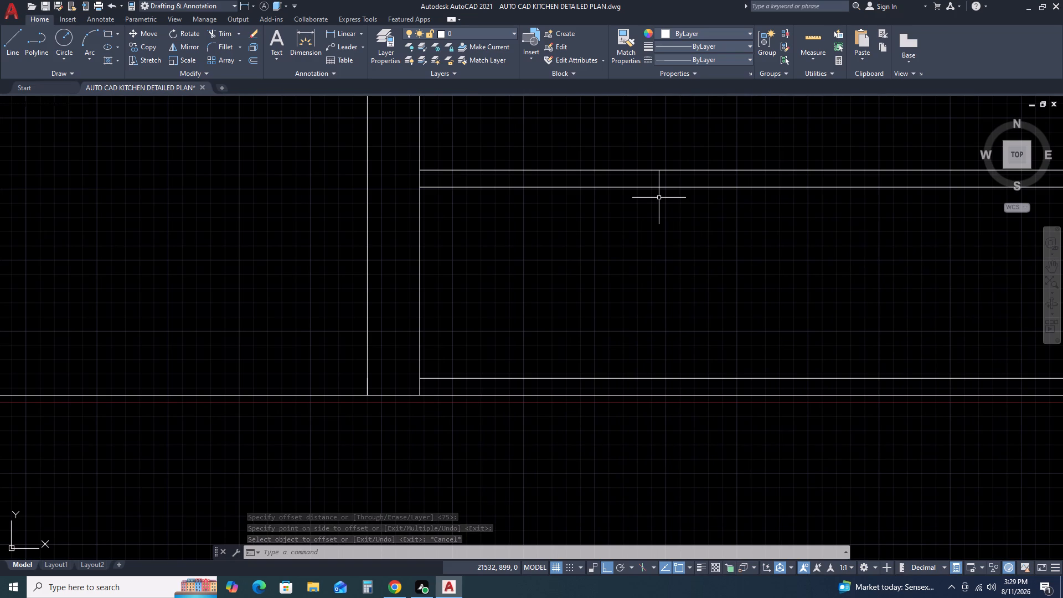
key(r)
key(e)
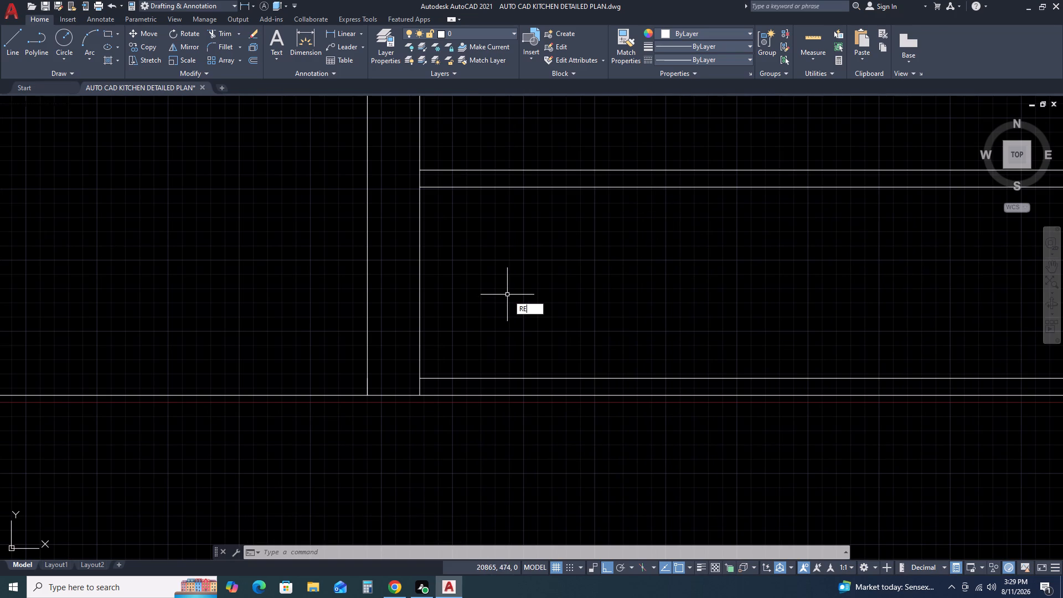
key(c)
key(space)
click(421, 185)
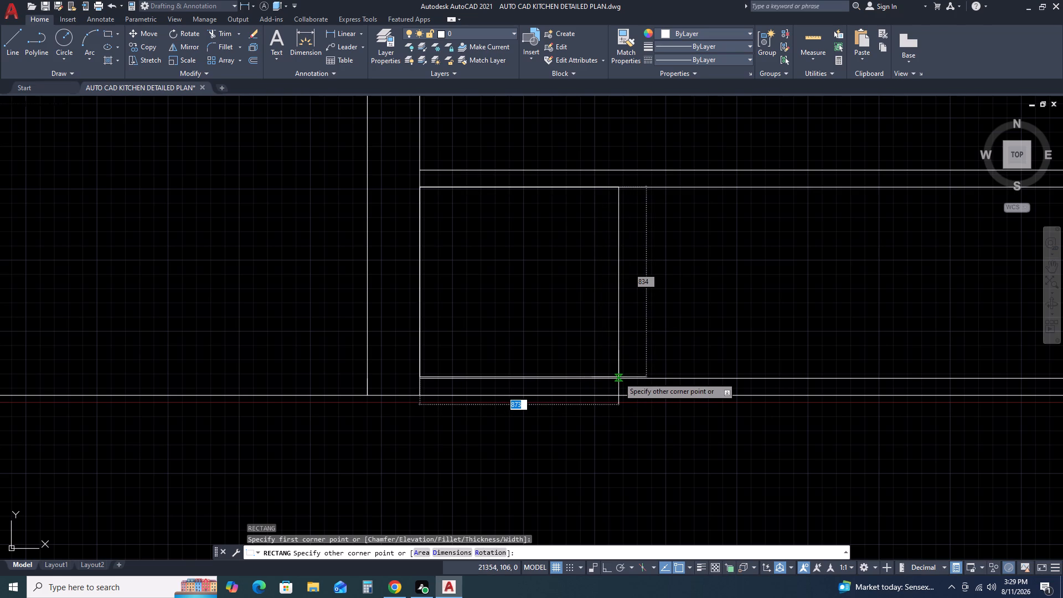
scroll(622, 376, up, 2)
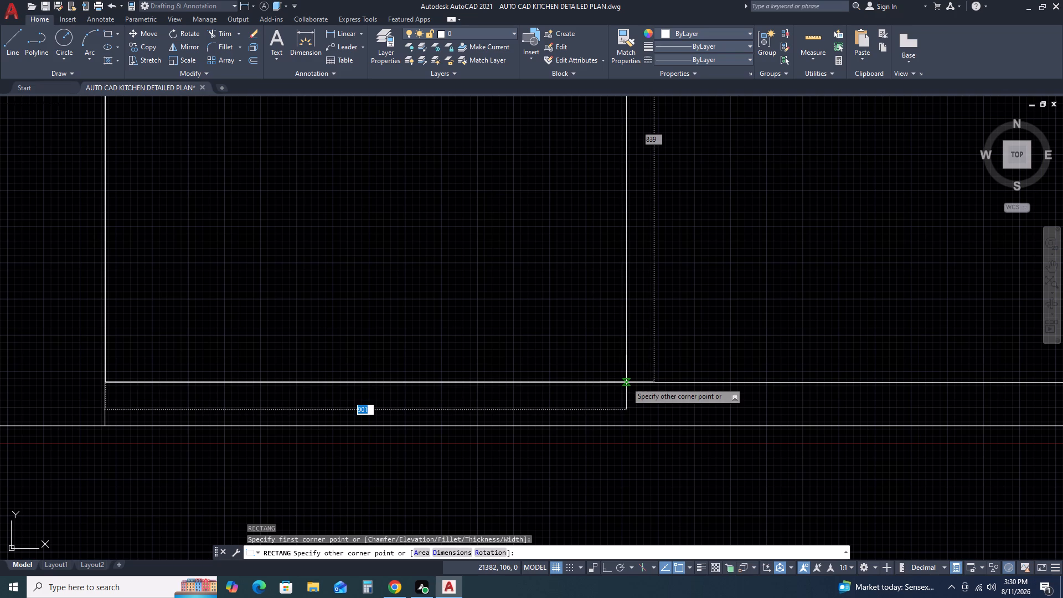
click(626, 382)
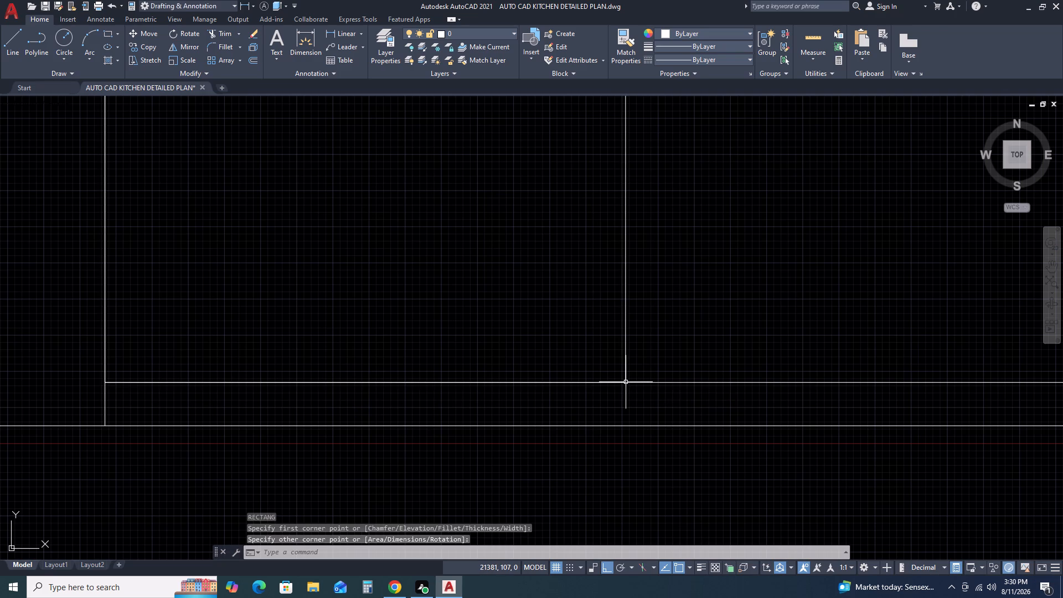
Examine the new rectangle's width and height at its lower corner on the floor strip, away from the wall.
scroll(627, 378, up, 3)
click(628, 378)
click(603, 353)
scroll(610, 393, up, 3)
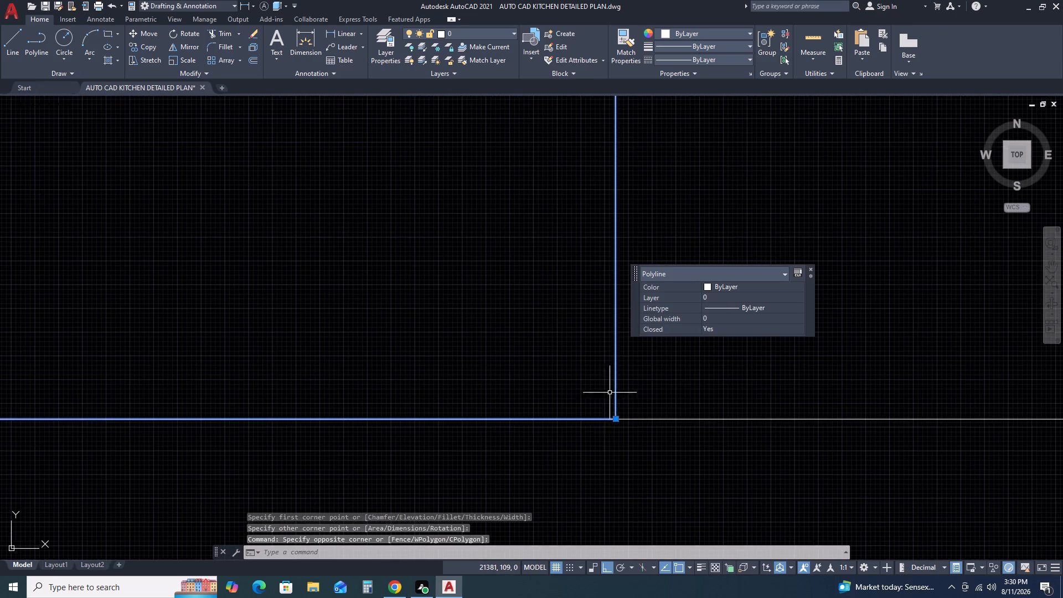
scroll(610, 422, up, 7)
scroll(620, 418, down, 10)
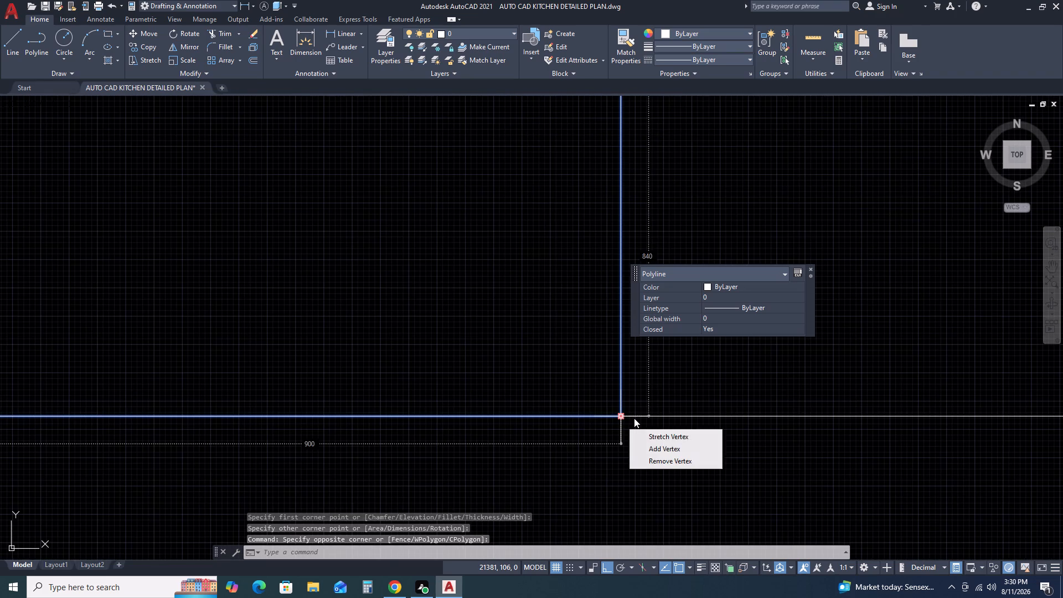
scroll(634, 418, down, 3)
key(Escape)
click(631, 373)
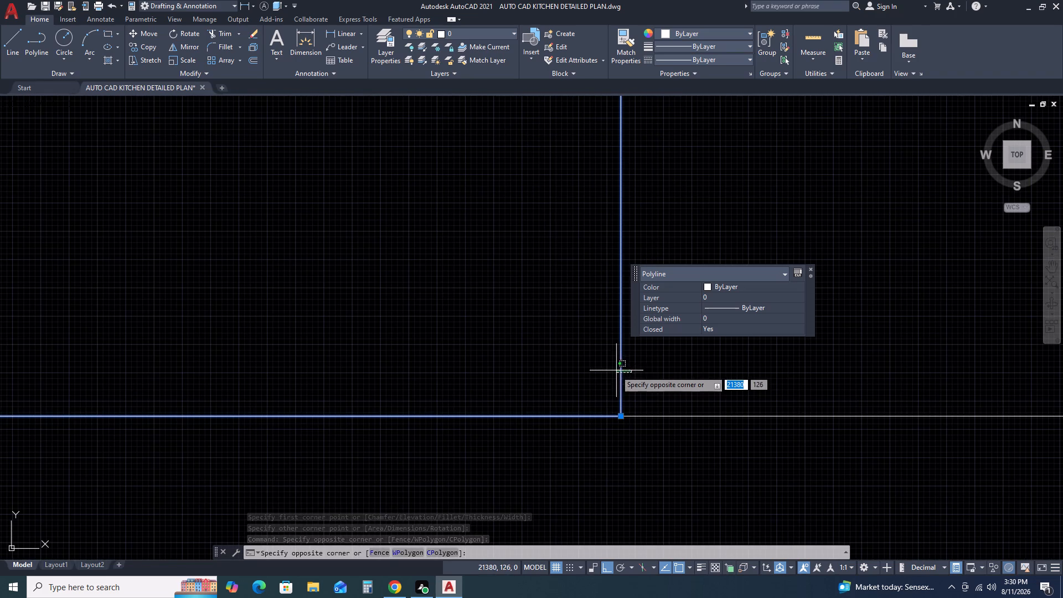
click(616, 370)
key(Escape)
scroll(598, 375, down, 5)
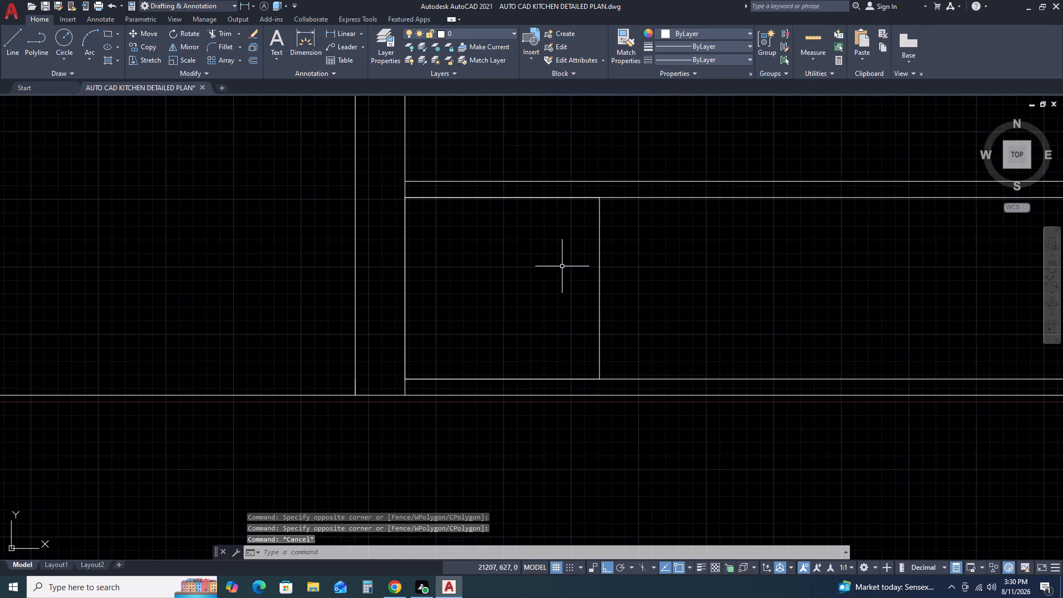
middle_drag(545, 241, 603, 288)
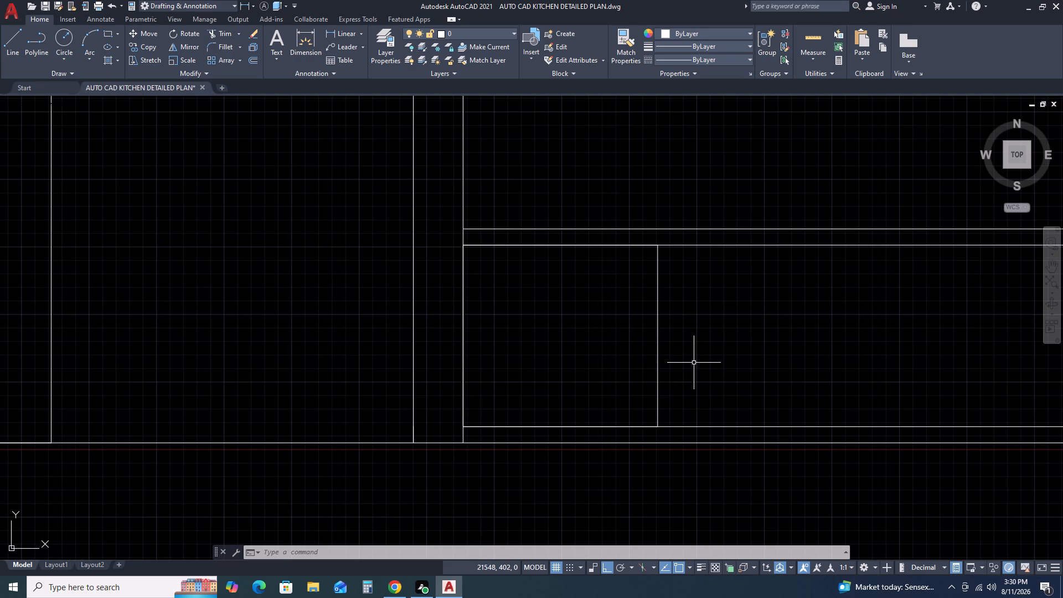
Add a 75 vertical linear dimension upward from the base line along the outer face of the new elevation's wall.
scroll(692, 364, down, 3)
middle_drag(767, 368, 579, 343)
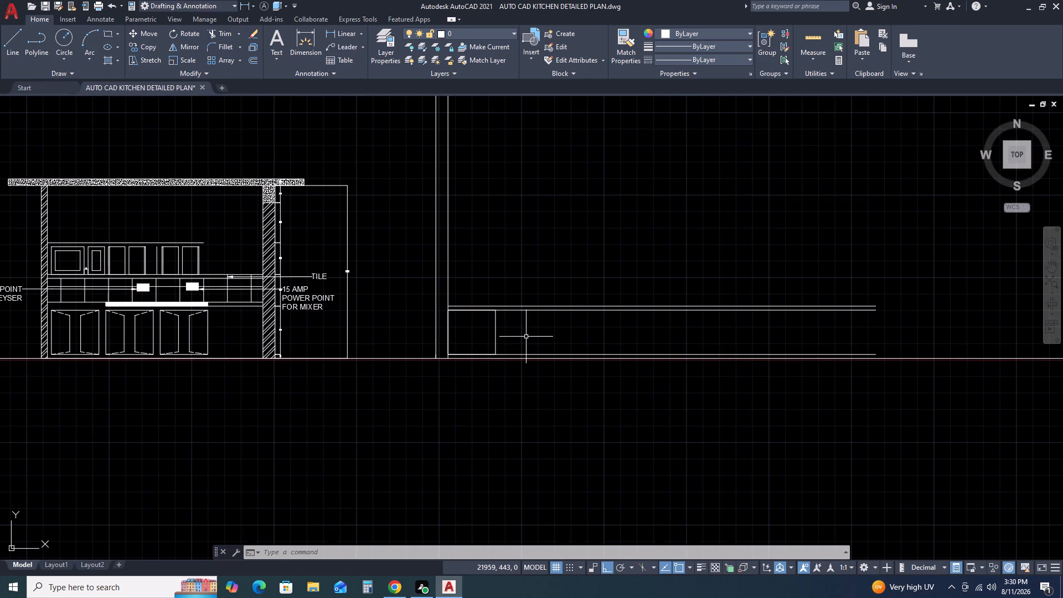
scroll(507, 379, down, 3)
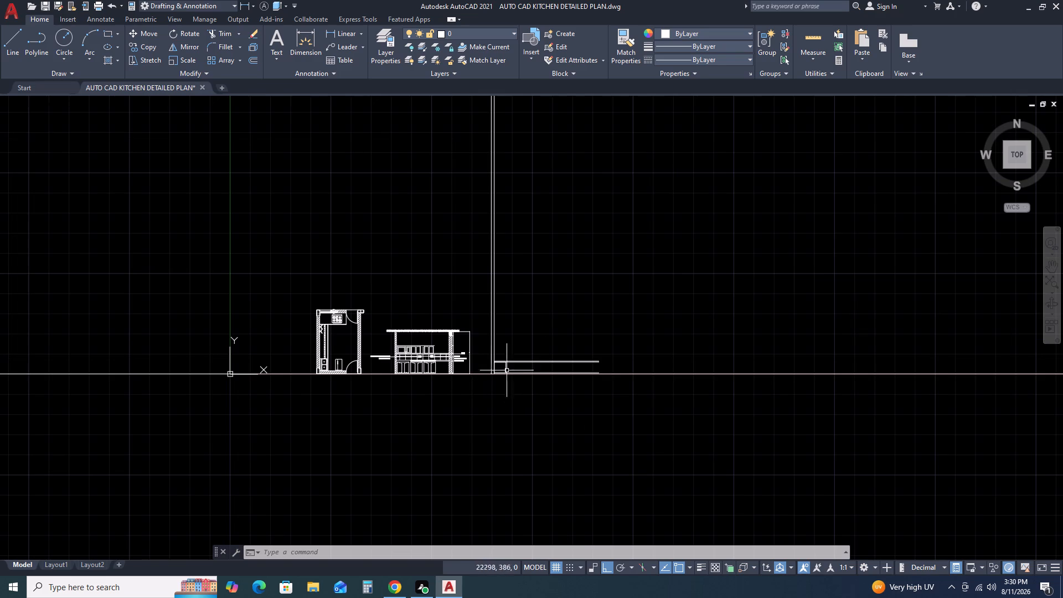
scroll(483, 373, up, 4)
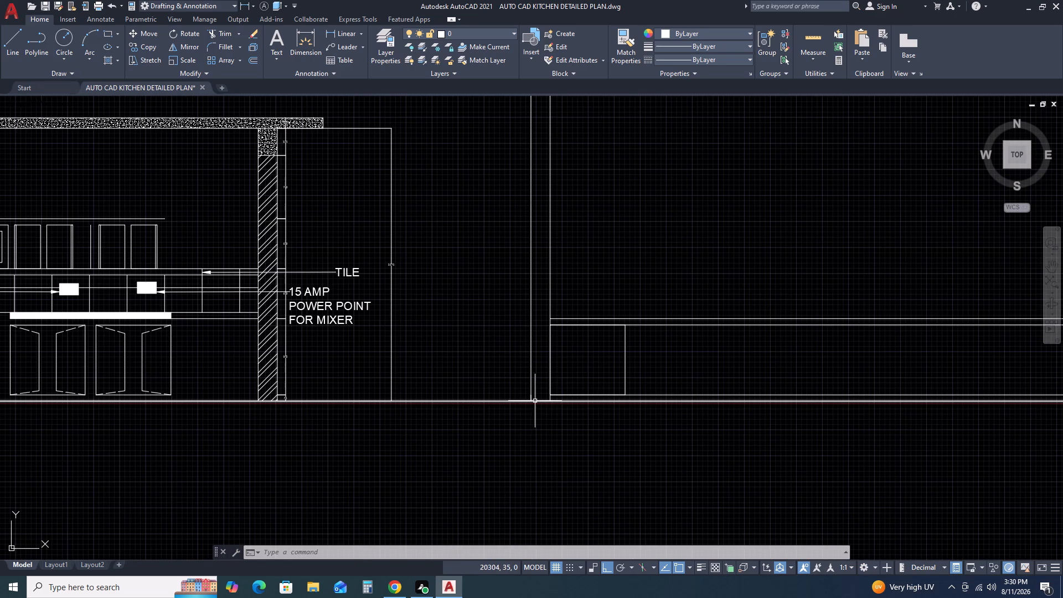
key(d)
text(LI)
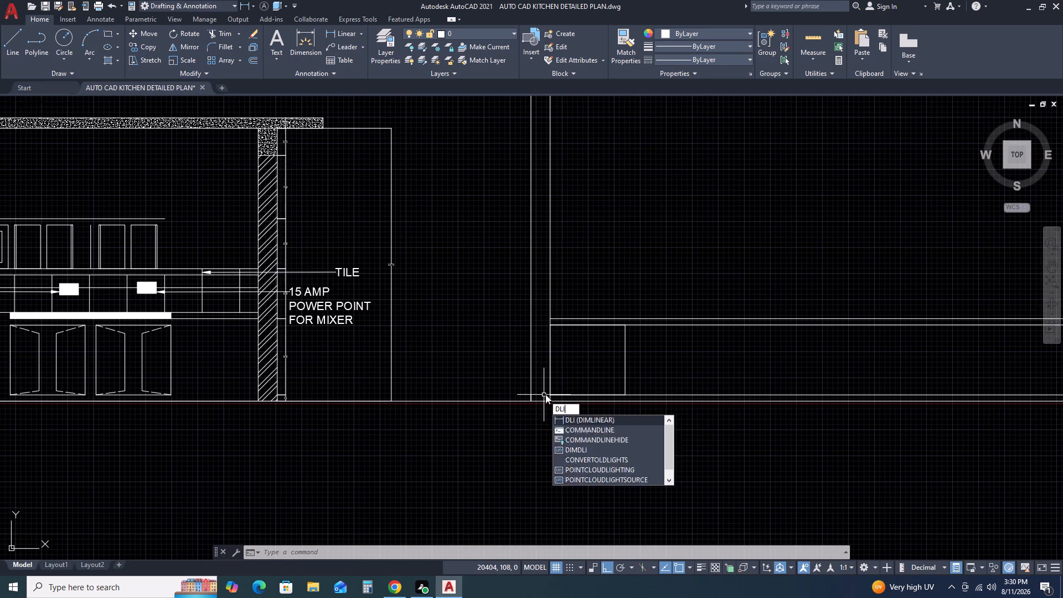
key(space)
scroll(545, 394, up, 4)
scroll(442, 423, up, 2)
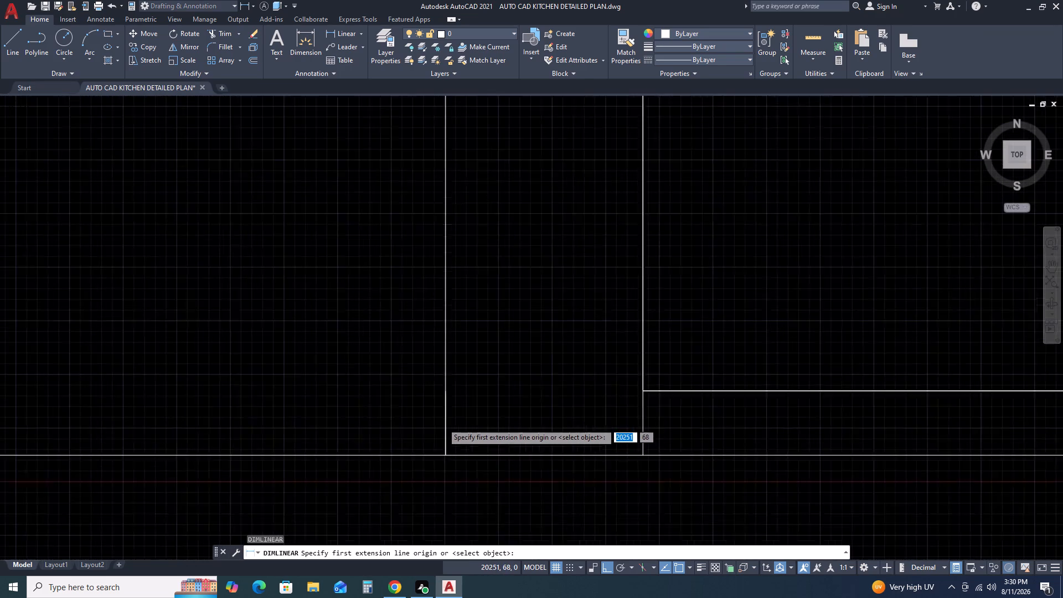
click(446, 473)
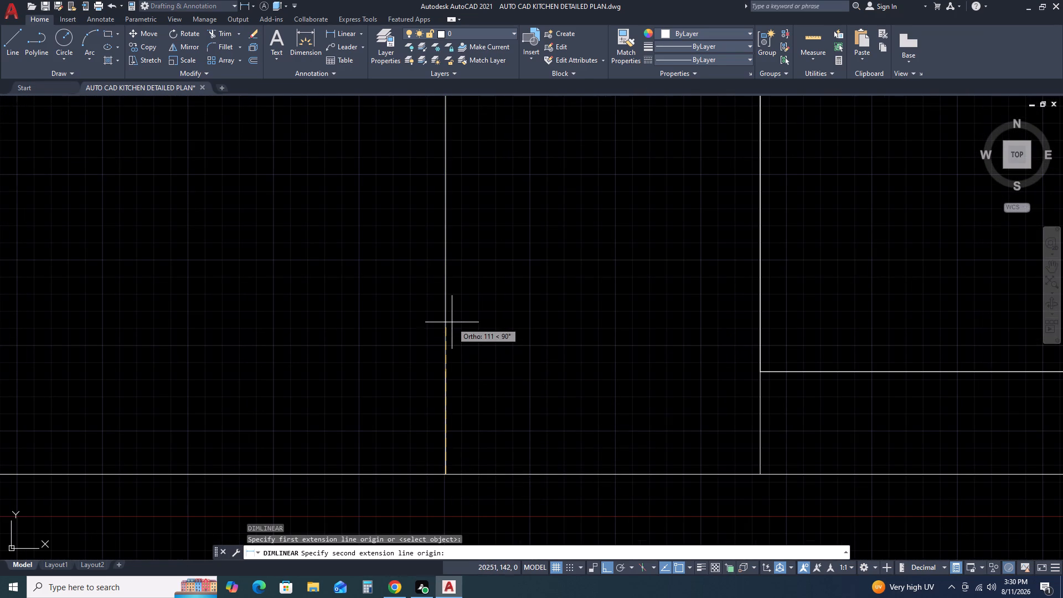
key(7)
key(6)
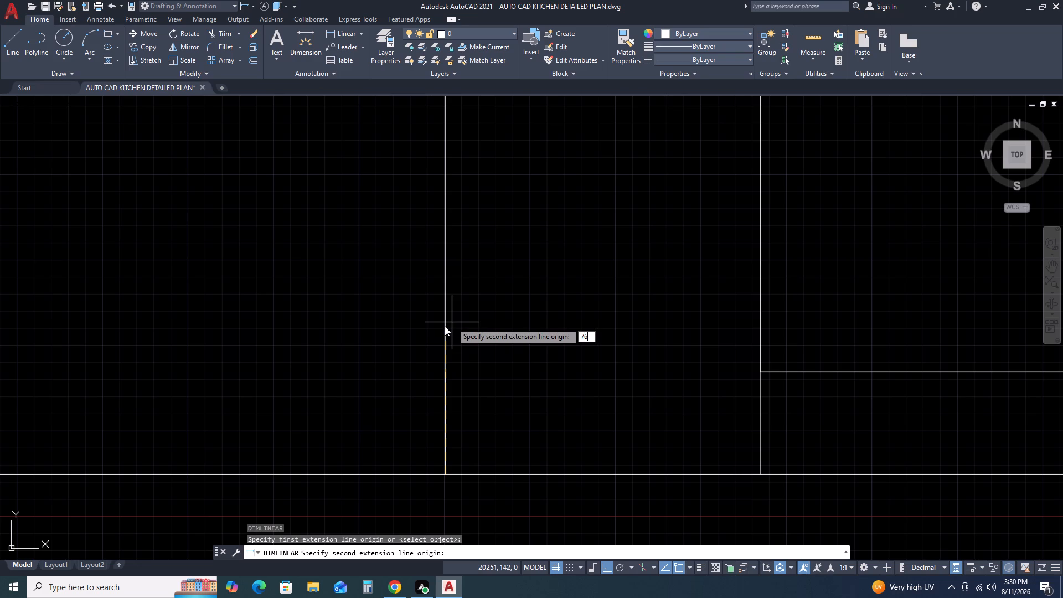
key(BackSpace)
text(5)
key(space)
click(373, 350)
Add an 840 vertical linear dimension on the wall's outer face, starting at the top of the 75 dimension.
key(space)
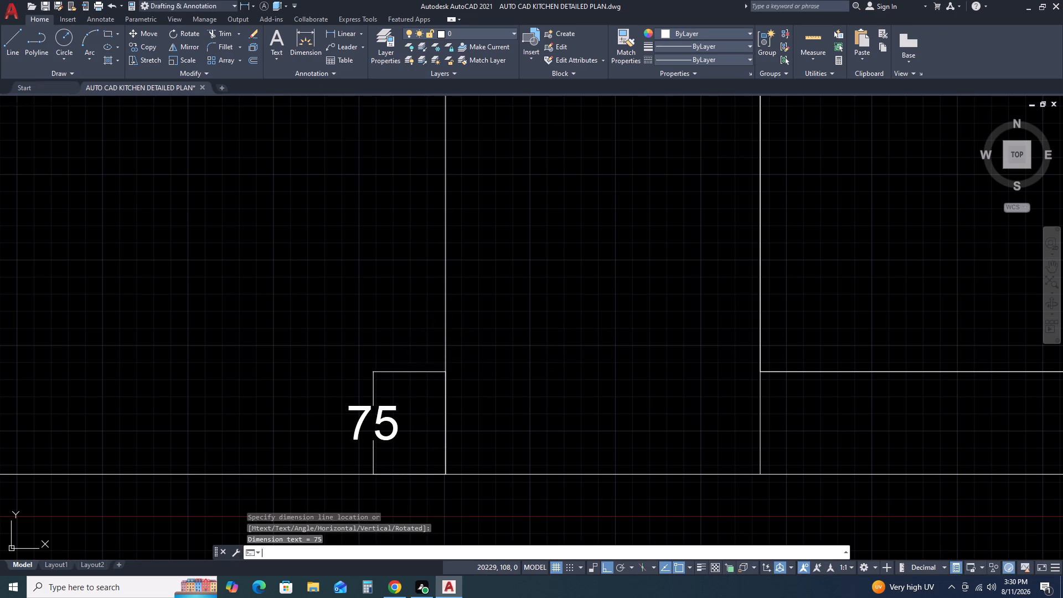
drag(446, 373, 450, 362)
middle_drag(464, 188, 471, 302)
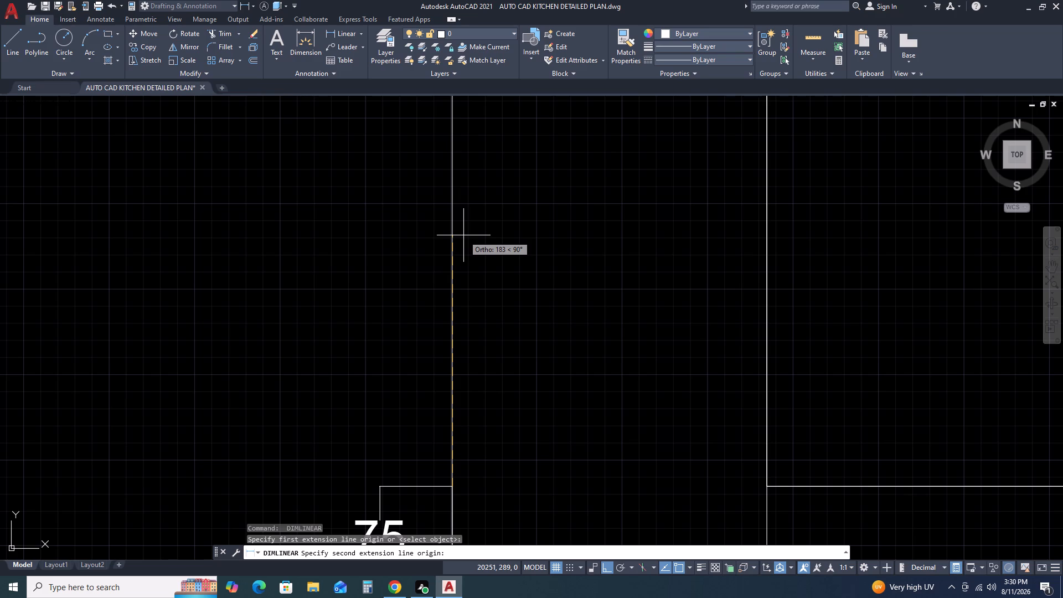
key(8)
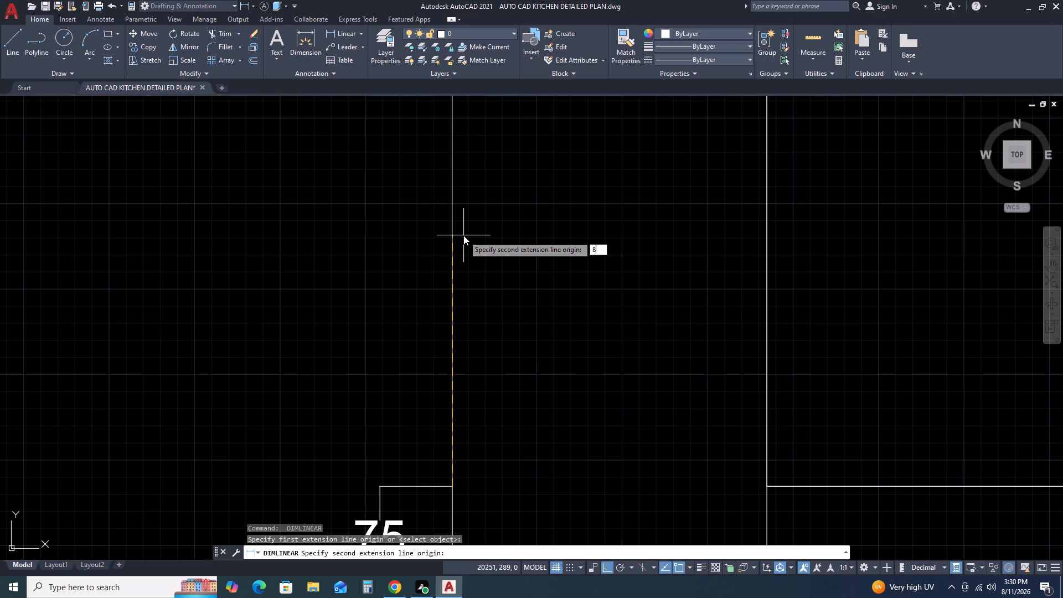
text(40)
key(space)
scroll(393, 287, down, 2)
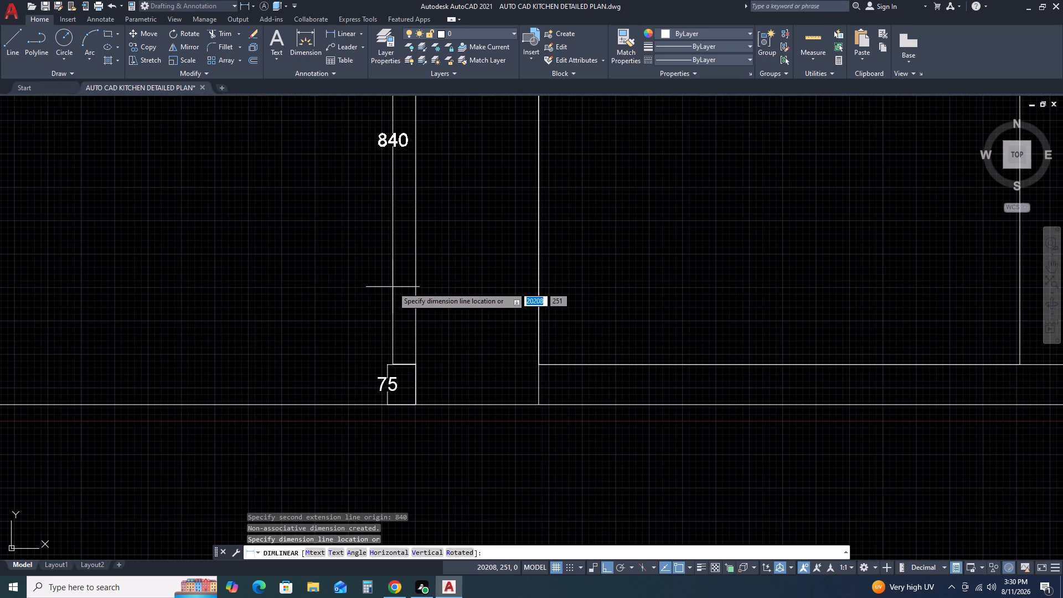
click(393, 287)
Add a 600 vertical linear dimension above the 840 one, aligned with its dimension line.
scroll(414, 286, down, 2)
middle_drag(435, 269, 440, 401)
key(space)
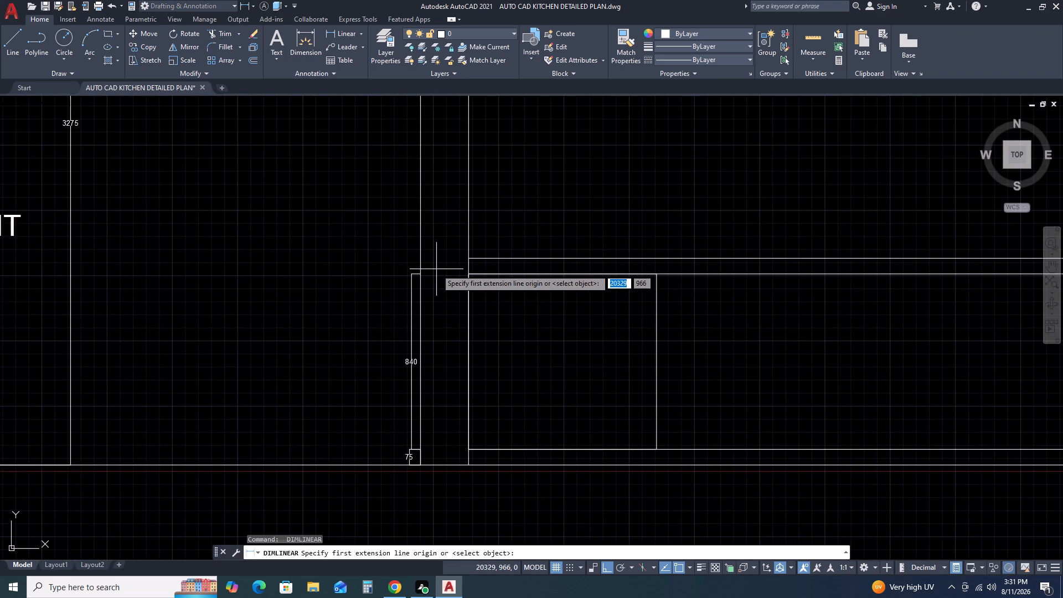
scroll(430, 272, up, 2)
click(401, 279)
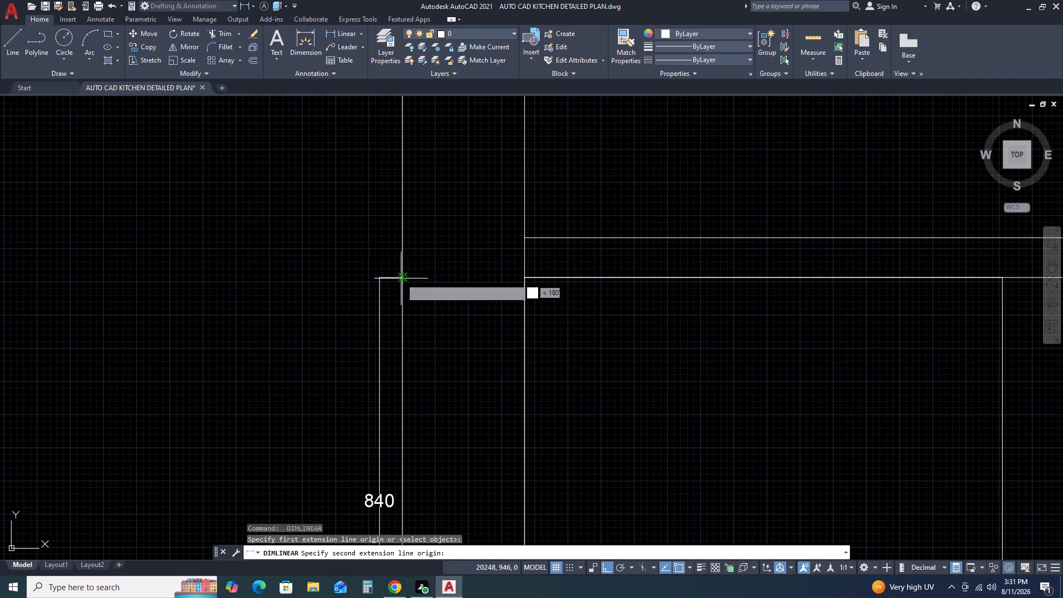
scroll(418, 203, down, 2)
middle_drag(420, 201, 424, 227)
middle_drag(425, 236, 441, 377)
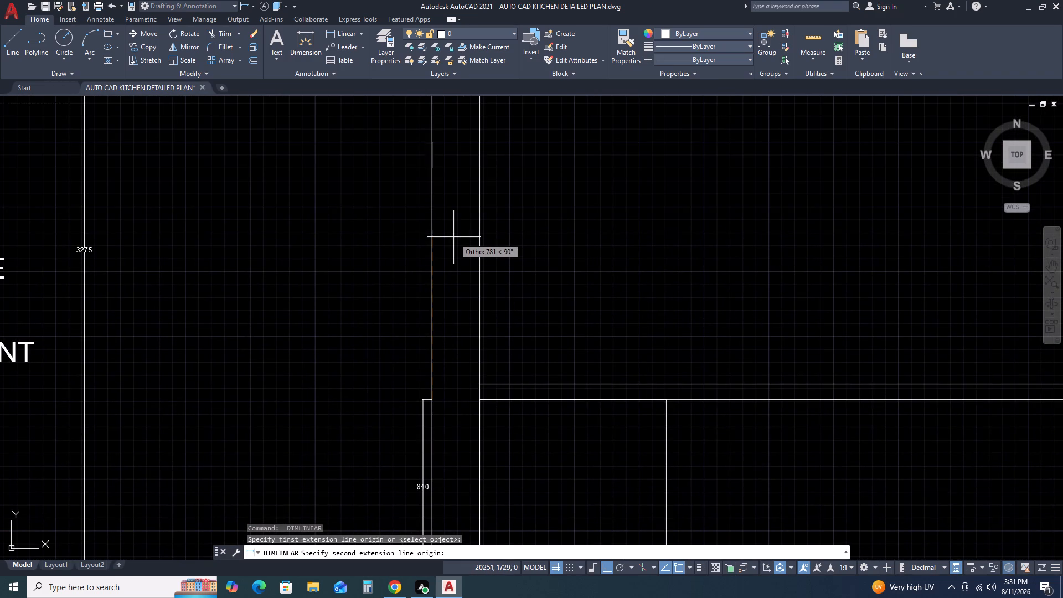
text(600)
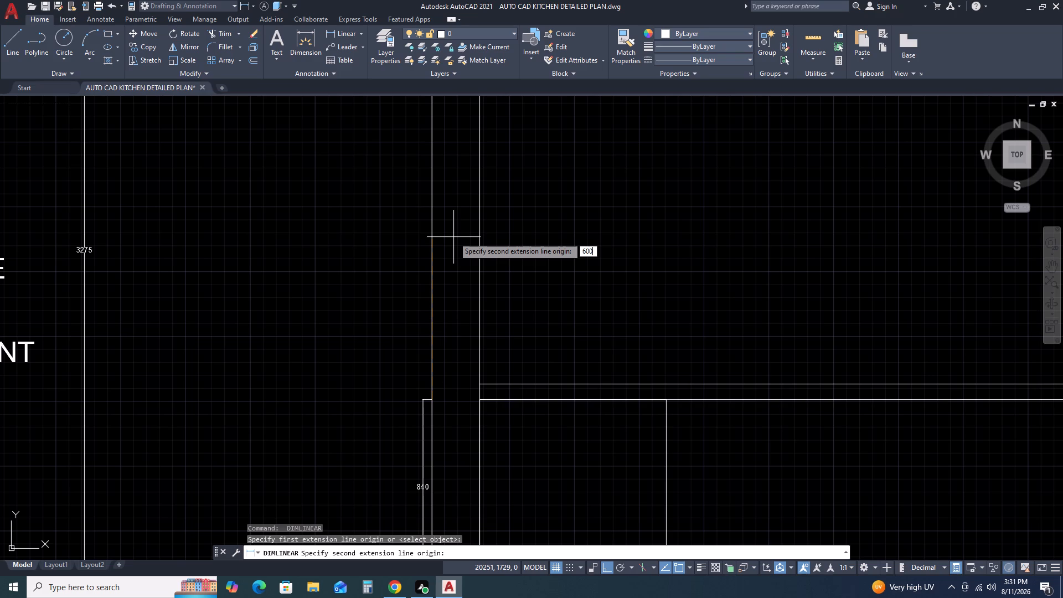
key(space)
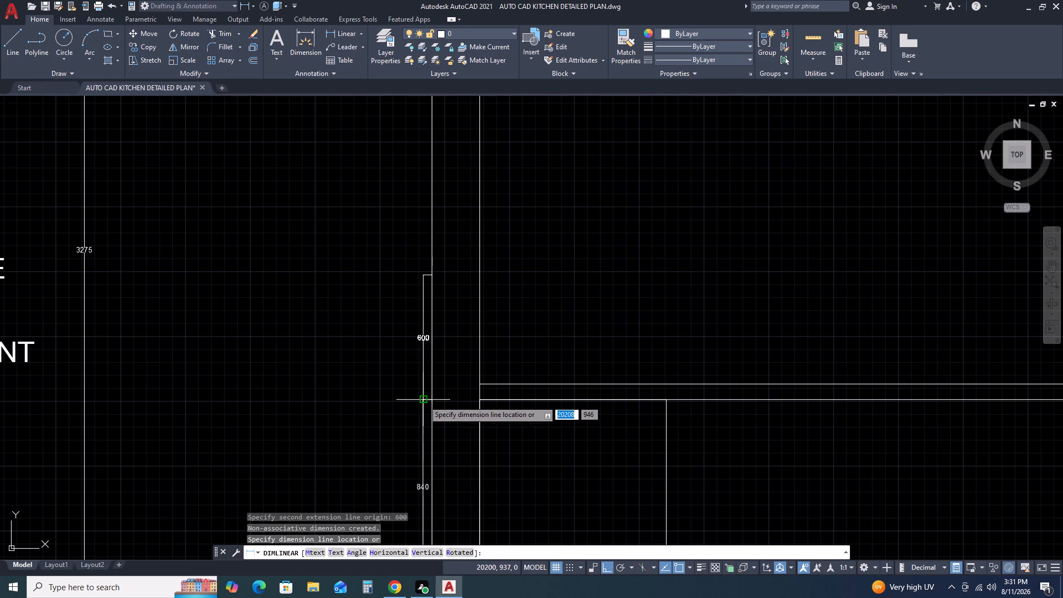
scroll(422, 400, up, 3)
click(416, 401)
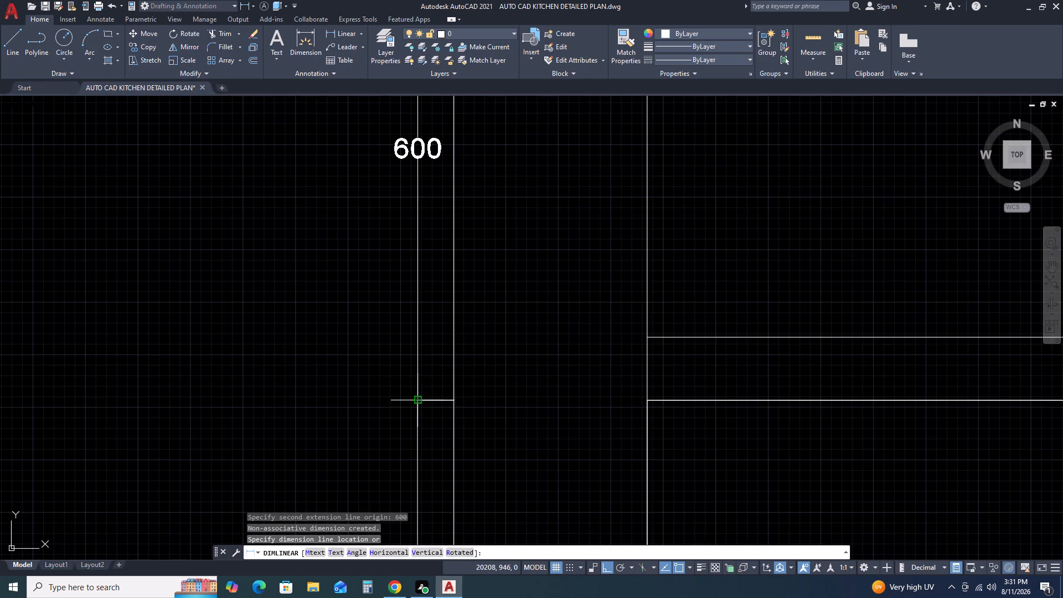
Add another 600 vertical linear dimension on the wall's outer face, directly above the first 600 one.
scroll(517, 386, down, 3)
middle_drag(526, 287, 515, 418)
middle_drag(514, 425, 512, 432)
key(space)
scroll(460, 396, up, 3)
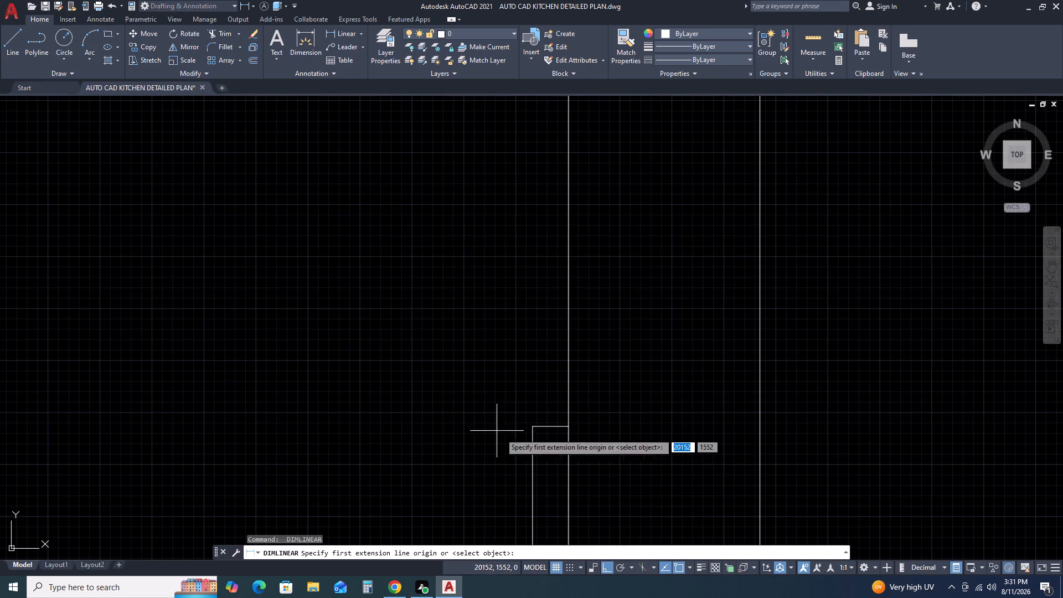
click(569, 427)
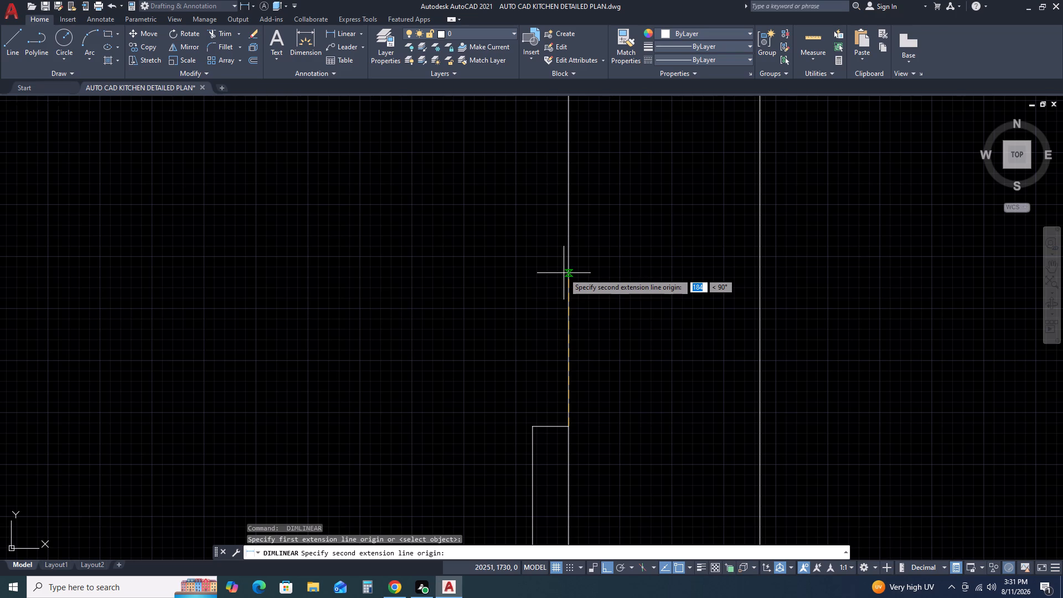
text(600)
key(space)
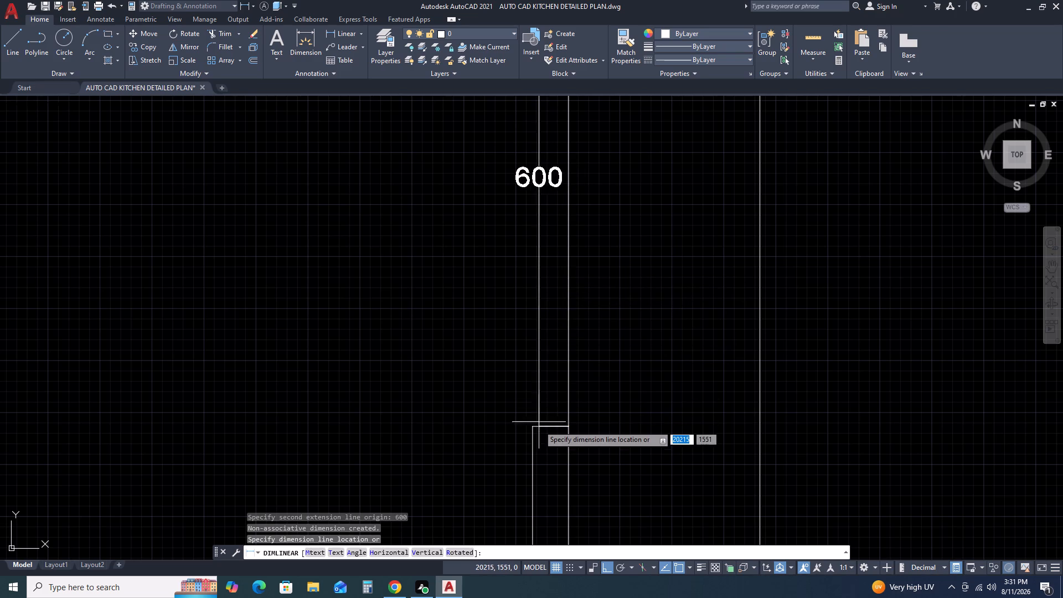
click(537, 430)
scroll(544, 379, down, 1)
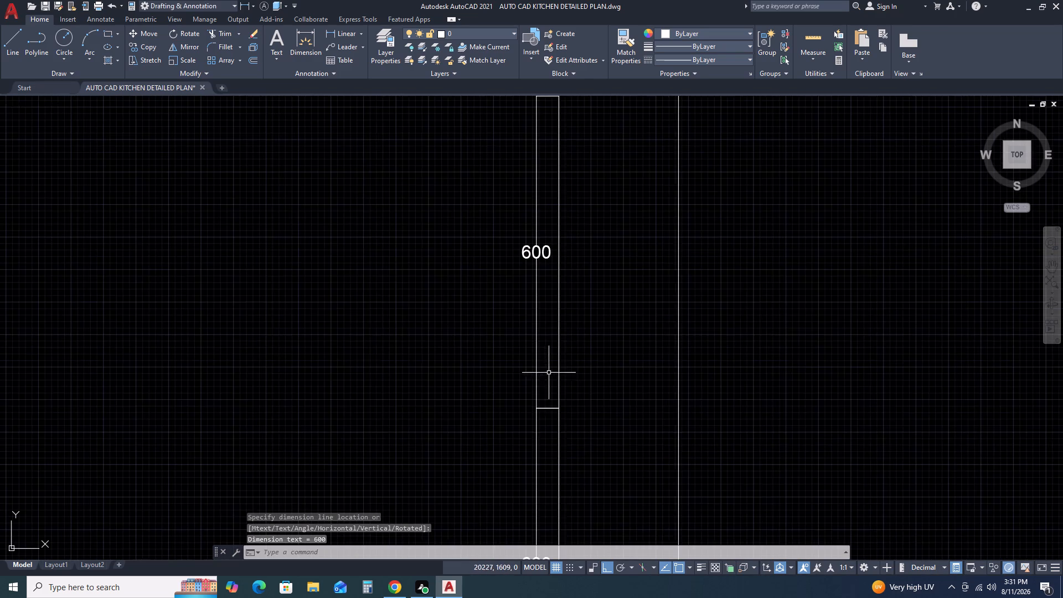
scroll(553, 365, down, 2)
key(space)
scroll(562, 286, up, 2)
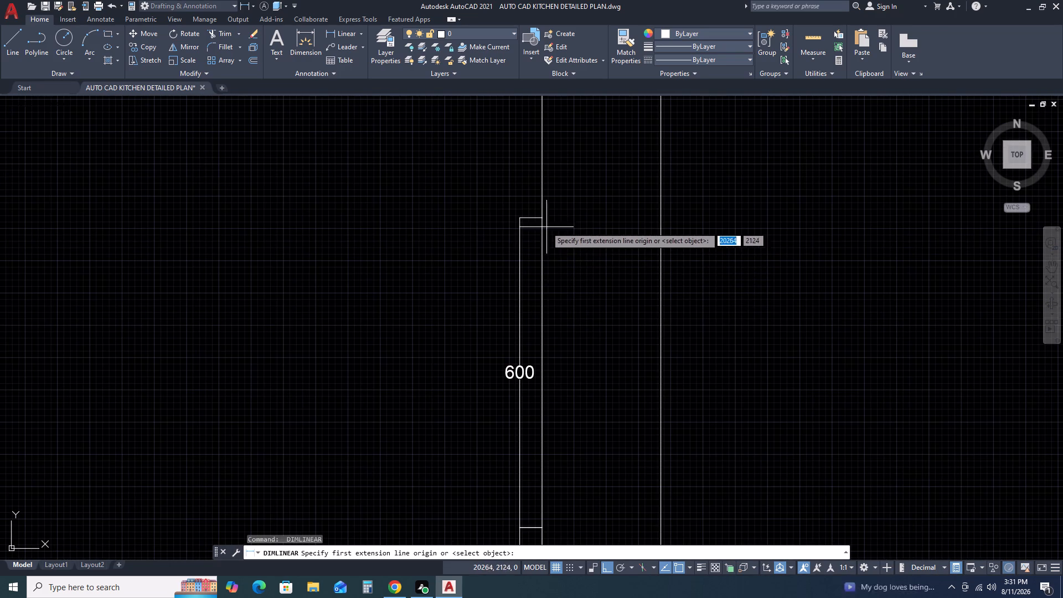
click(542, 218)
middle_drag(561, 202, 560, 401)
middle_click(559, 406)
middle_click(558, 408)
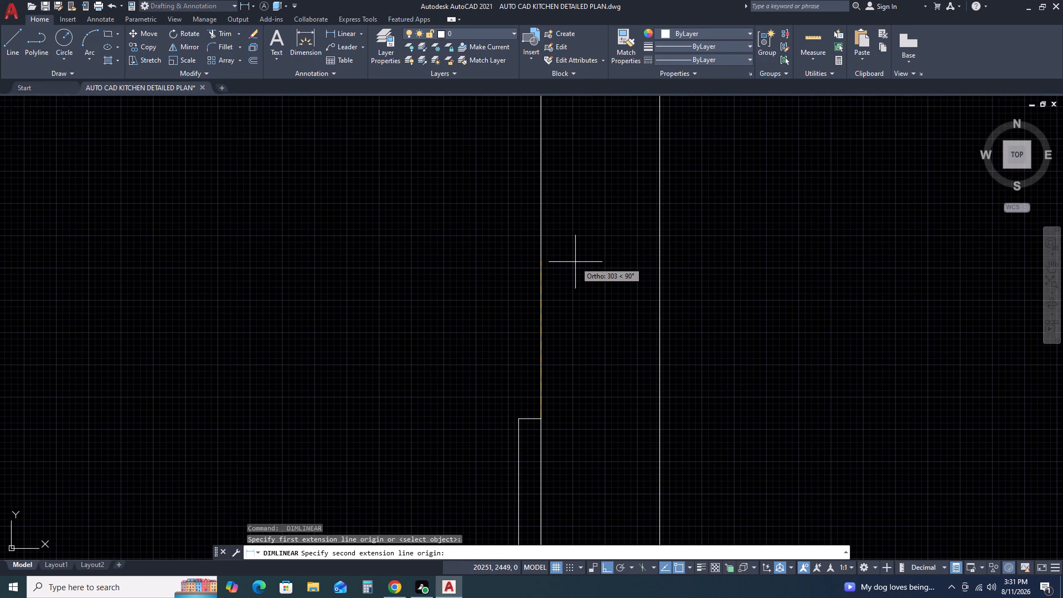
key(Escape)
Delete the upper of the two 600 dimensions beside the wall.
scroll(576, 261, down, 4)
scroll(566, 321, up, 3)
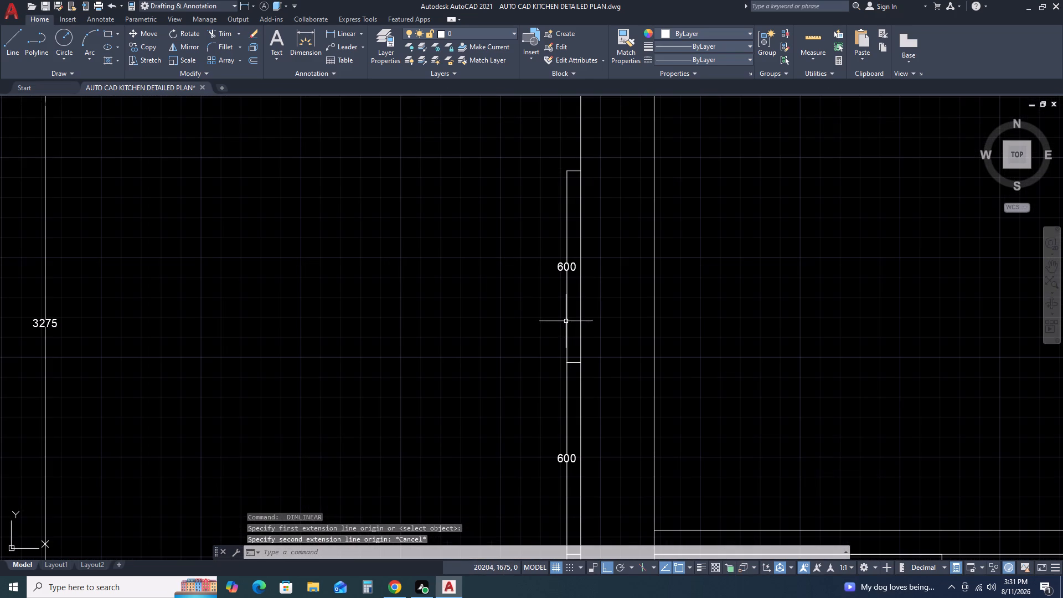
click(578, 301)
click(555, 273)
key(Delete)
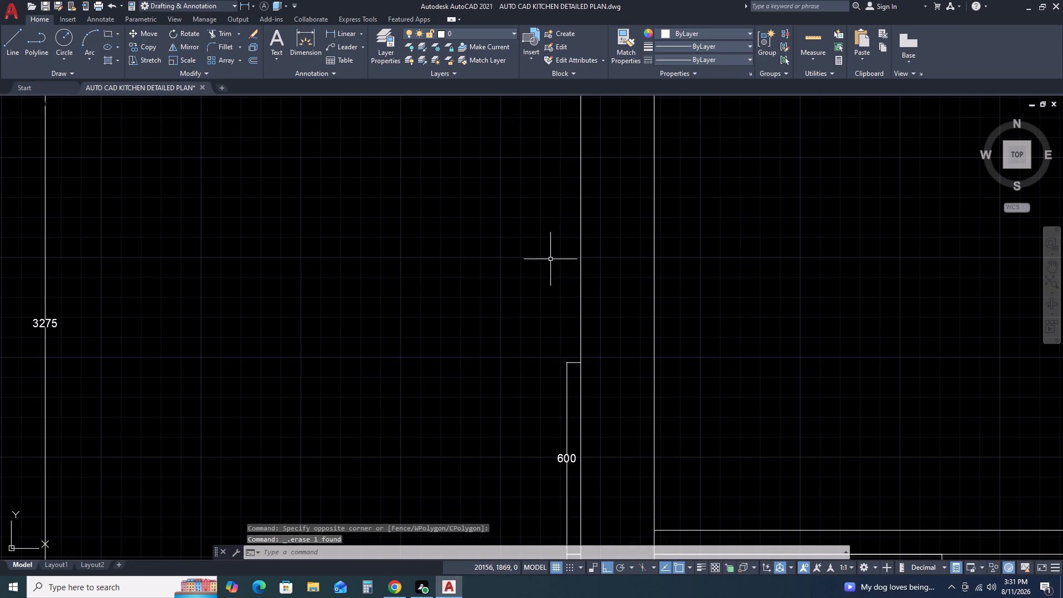
Add a 1360 vertical linear dimension from the top of the remaining 600 dimension, aligned with its dimension line.
scroll(553, 261, down, 3)
scroll(548, 336, up, 4)
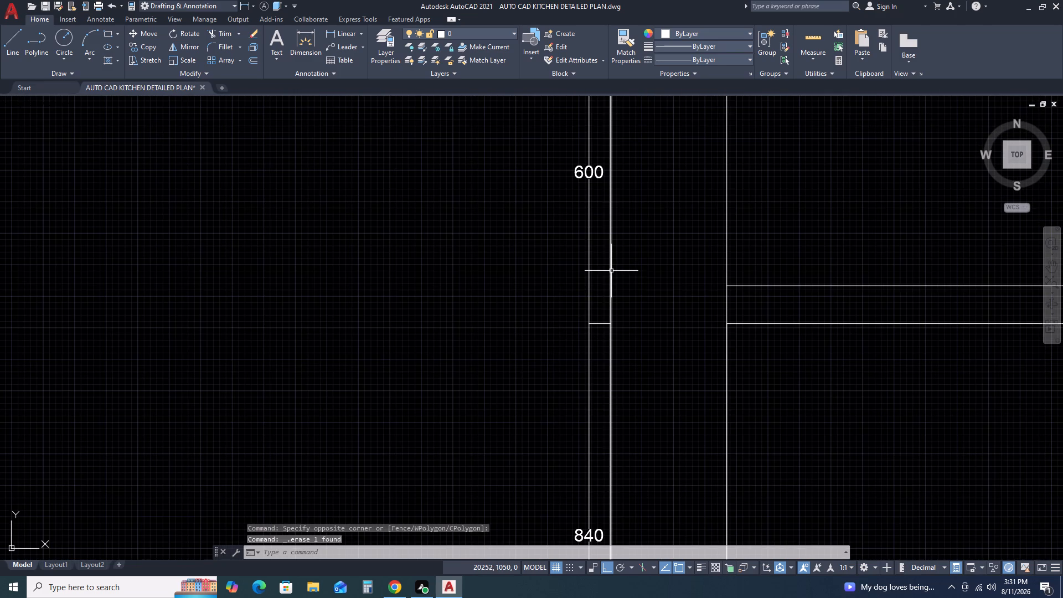
scroll(575, 311, down, 3)
scroll(601, 251, up, 2)
middle_drag(601, 258, 608, 374)
key(d)
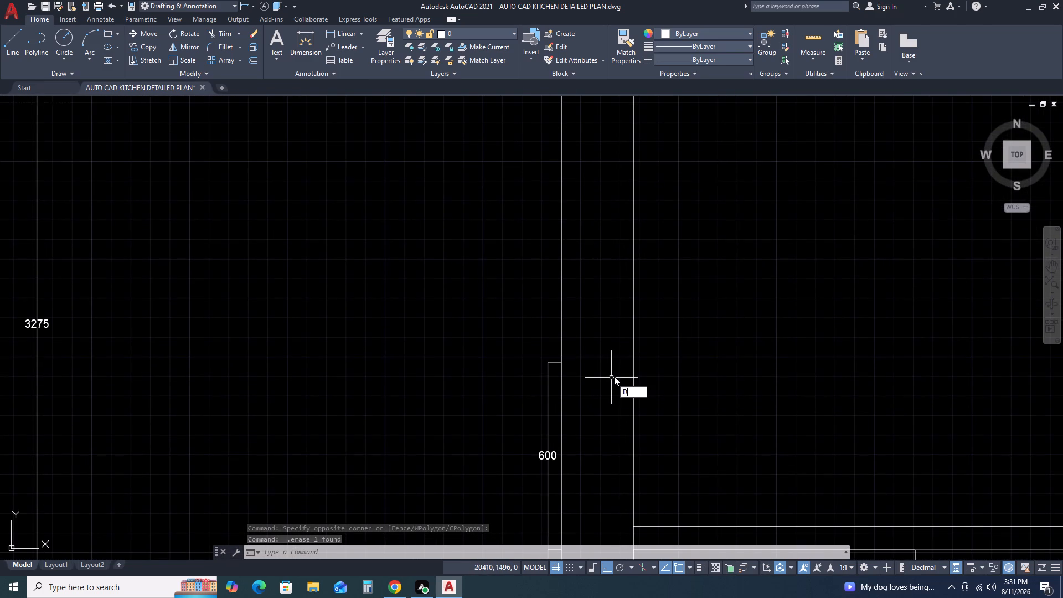
text(LI)
key(space)
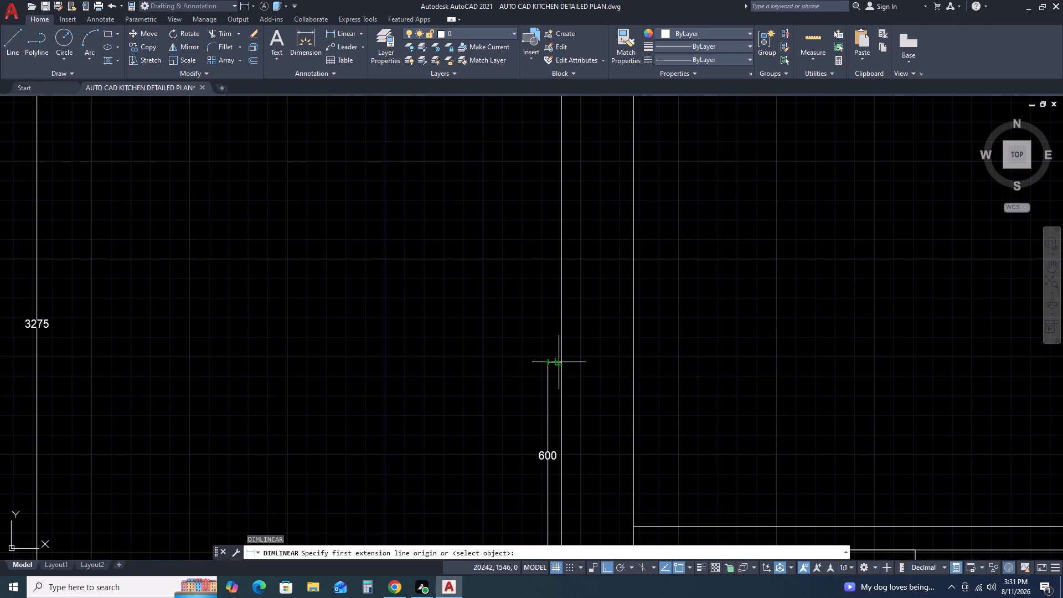
scroll(556, 362, up, 3)
click(570, 367)
drag(570, 367, 570, 285)
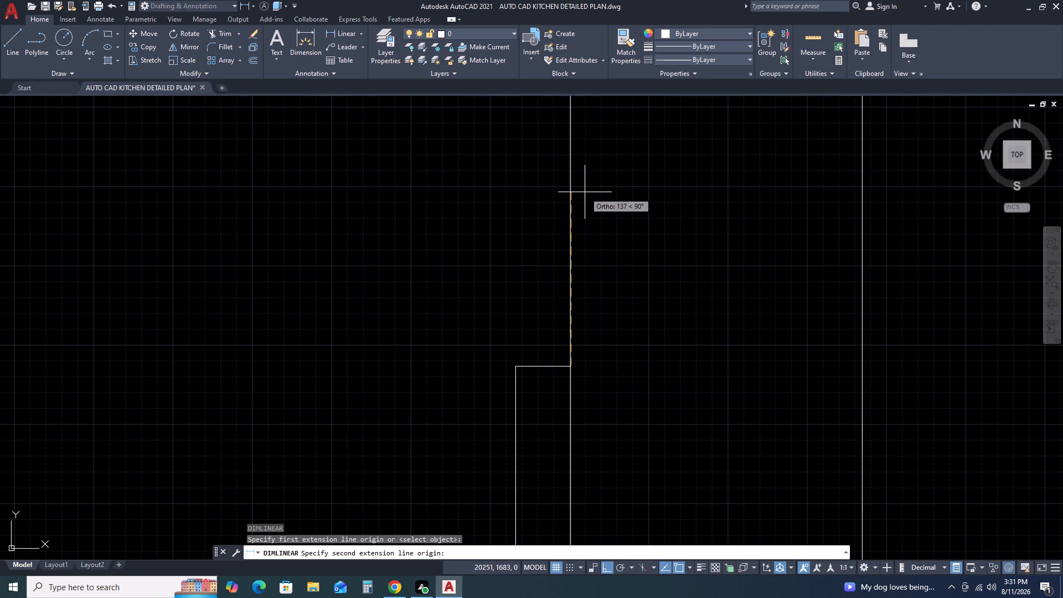
middle_drag(584, 195, 567, 355)
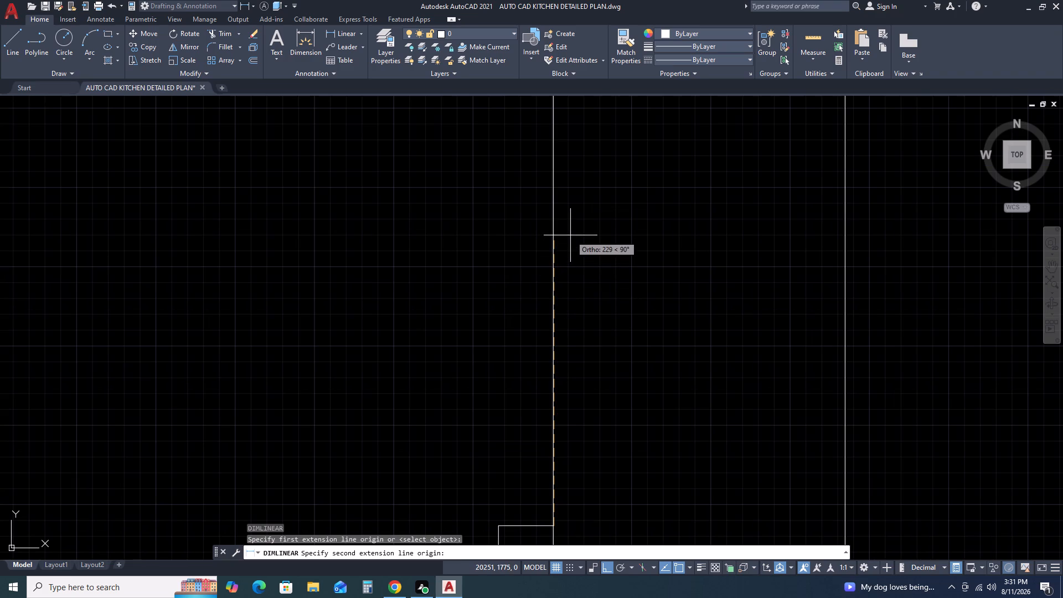
text(1360)
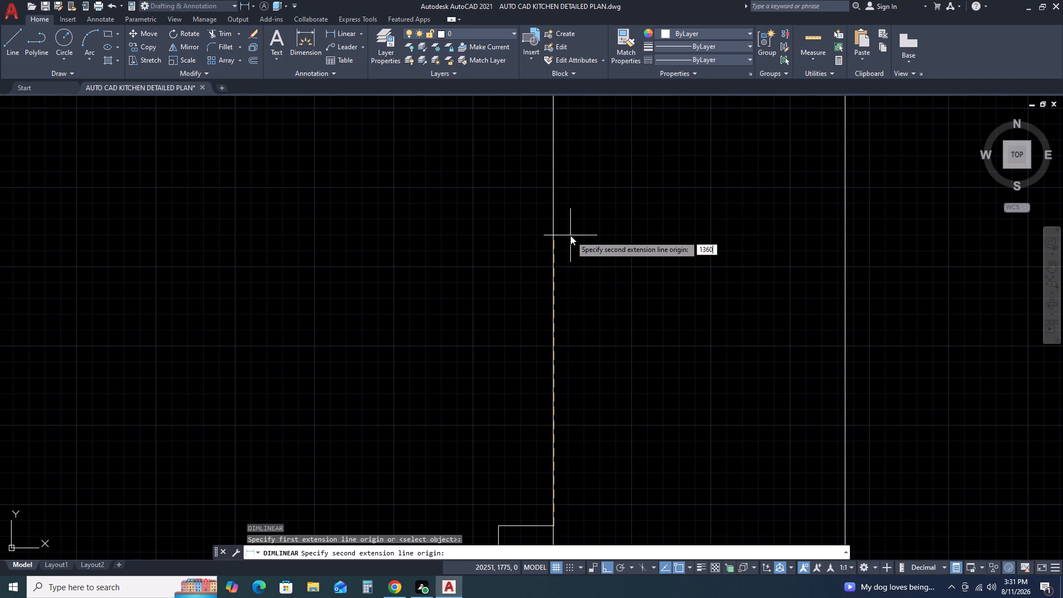
key(space)
scroll(484, 262, down, 2)
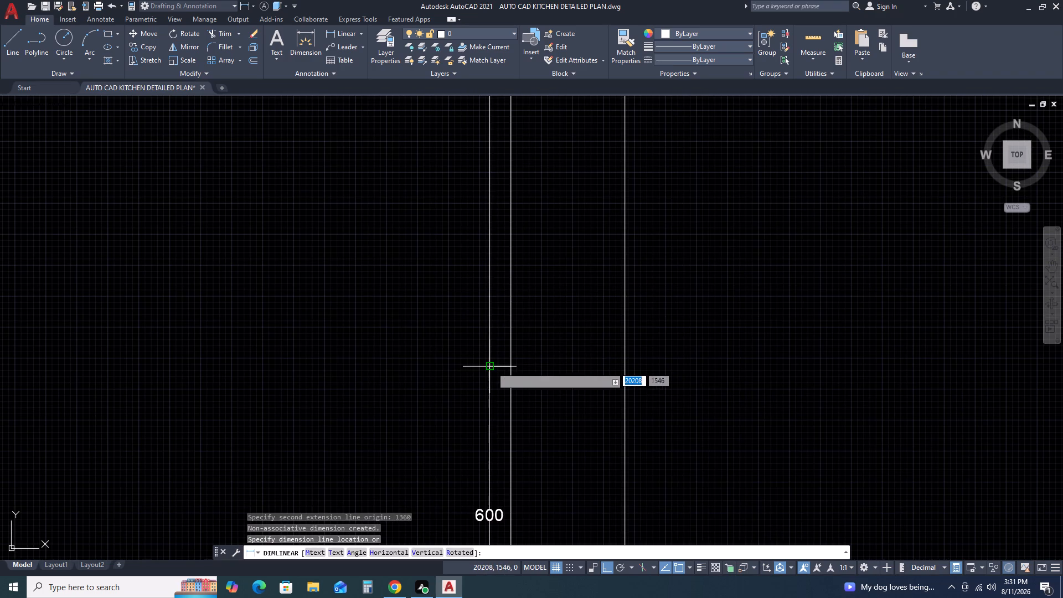
click(491, 367)
scroll(519, 396, down, 2)
middle_drag(532, 249, 536, 408)
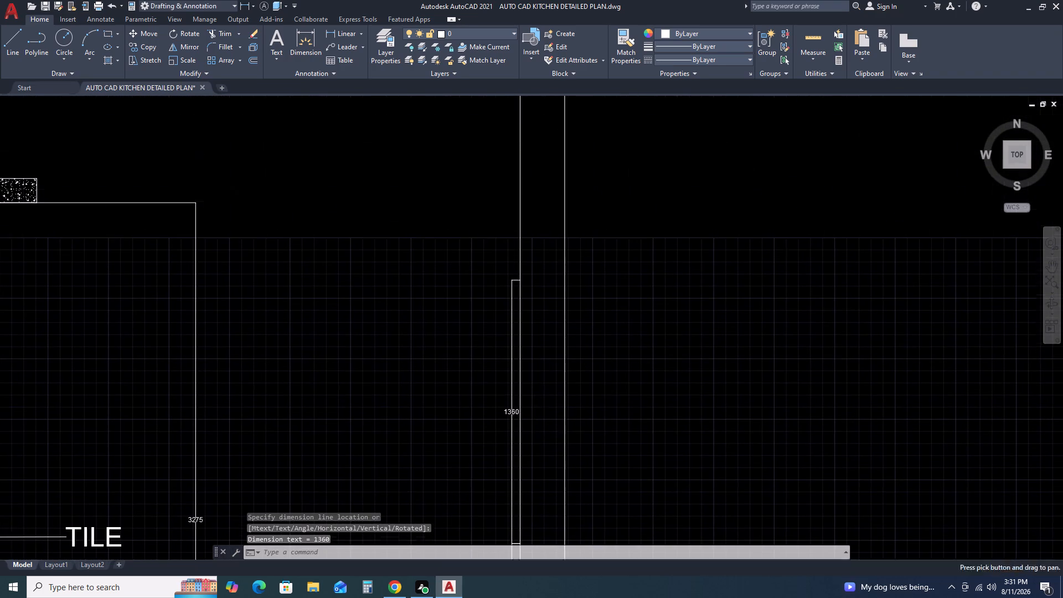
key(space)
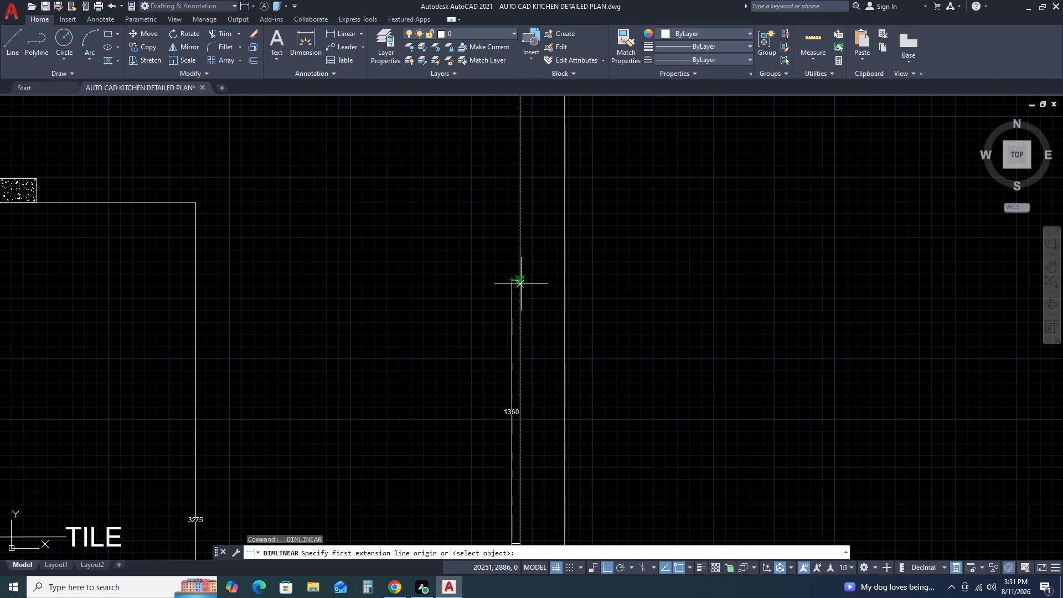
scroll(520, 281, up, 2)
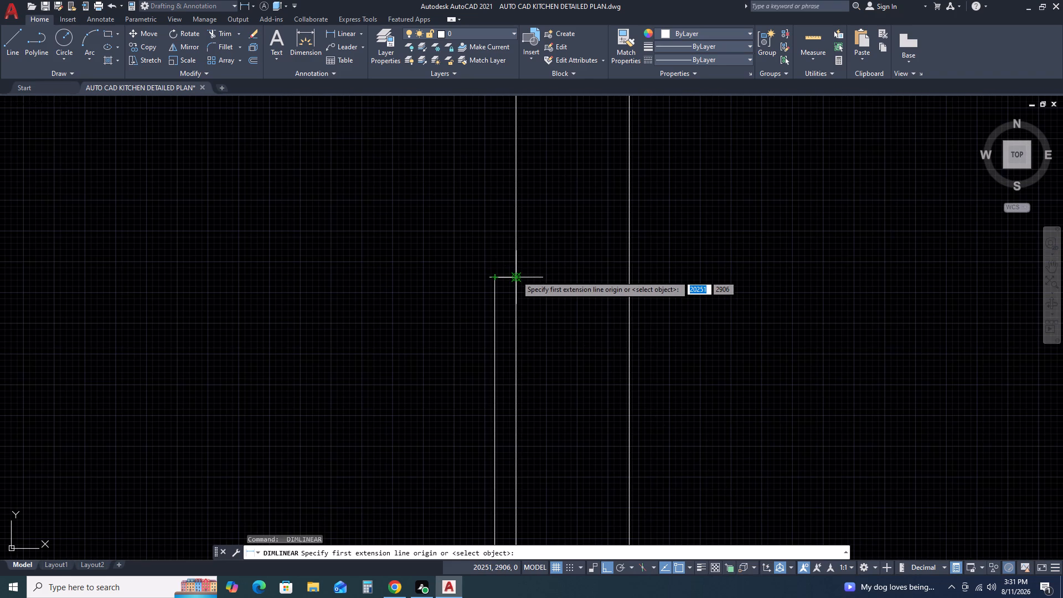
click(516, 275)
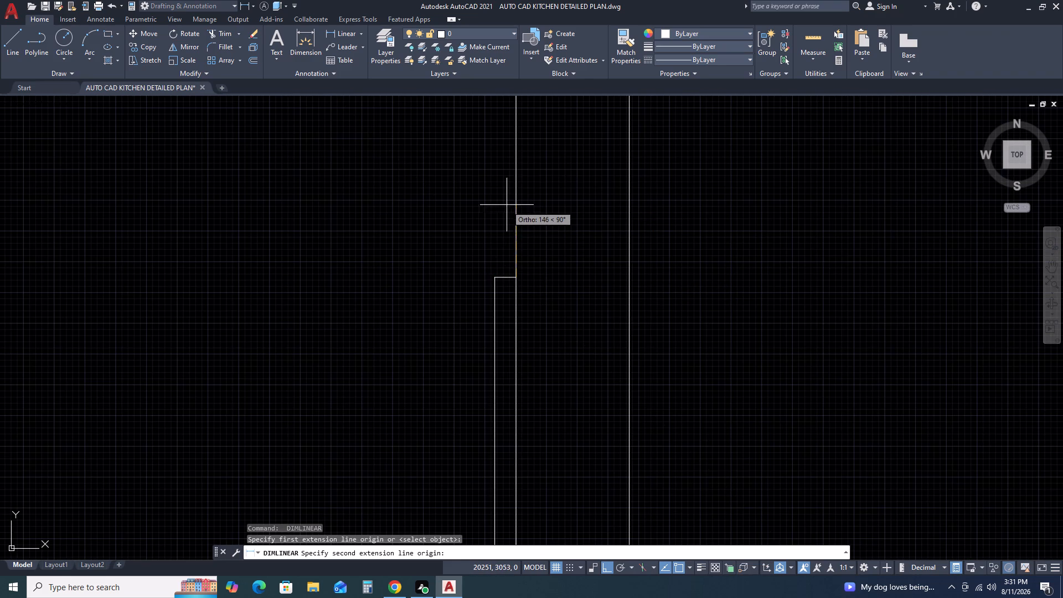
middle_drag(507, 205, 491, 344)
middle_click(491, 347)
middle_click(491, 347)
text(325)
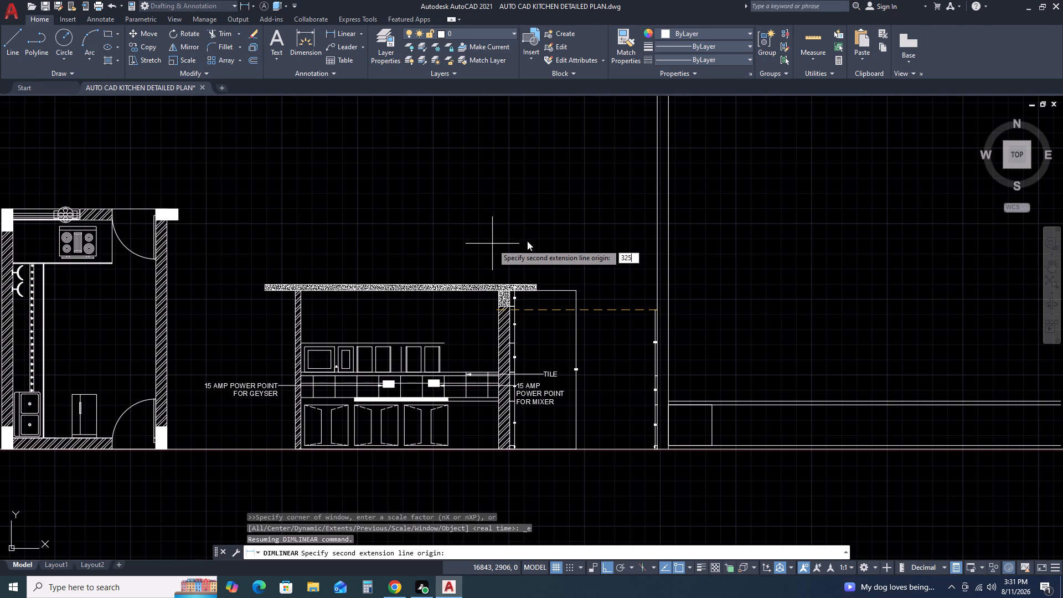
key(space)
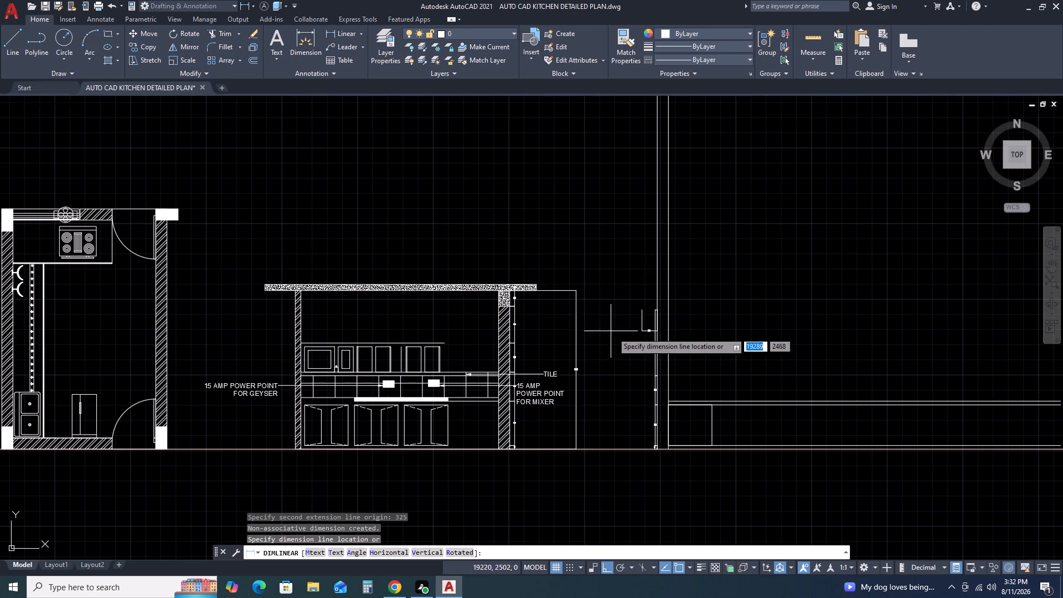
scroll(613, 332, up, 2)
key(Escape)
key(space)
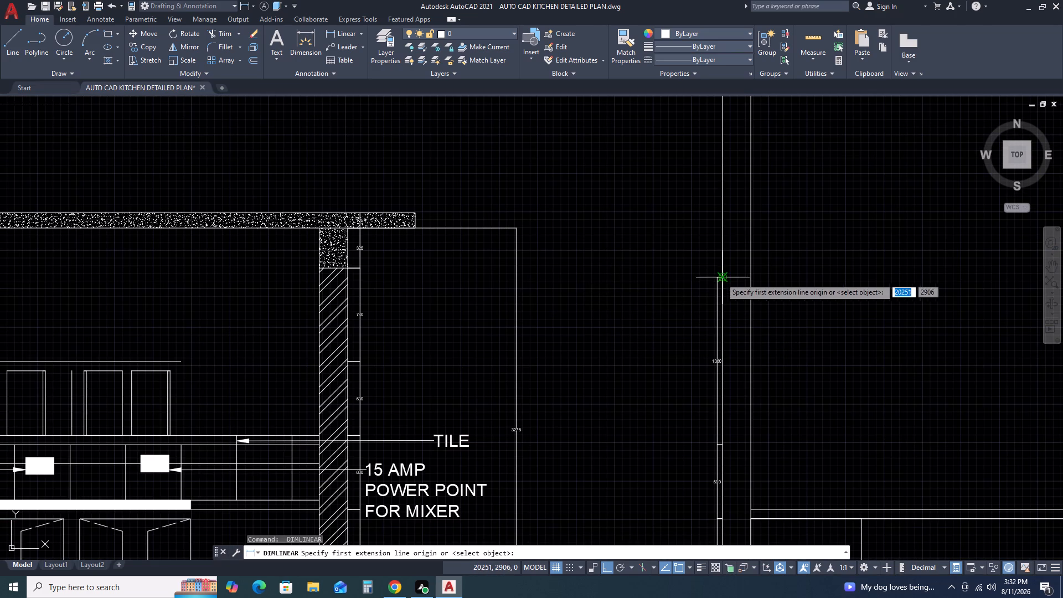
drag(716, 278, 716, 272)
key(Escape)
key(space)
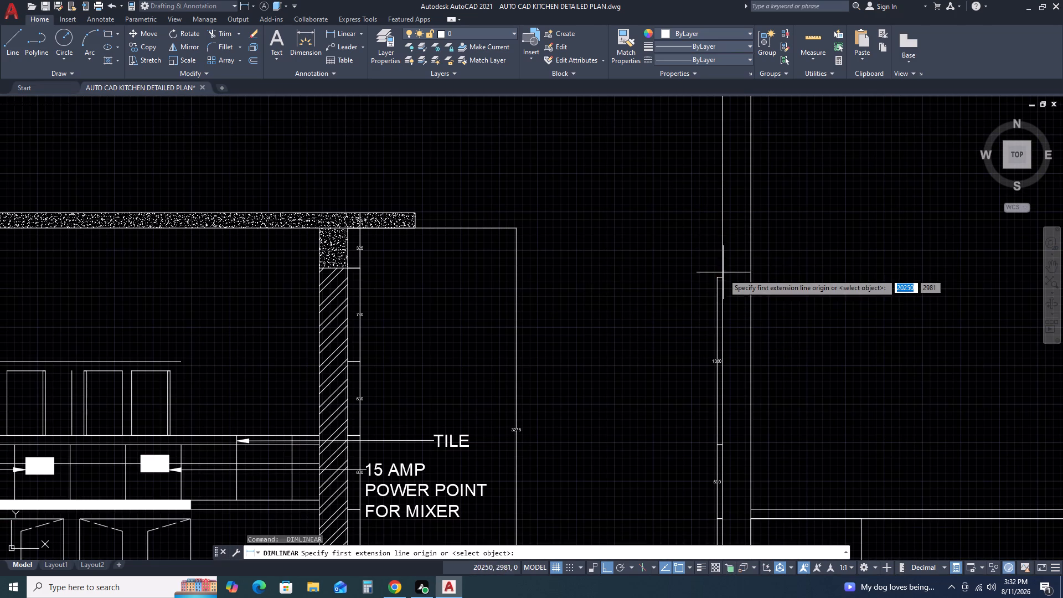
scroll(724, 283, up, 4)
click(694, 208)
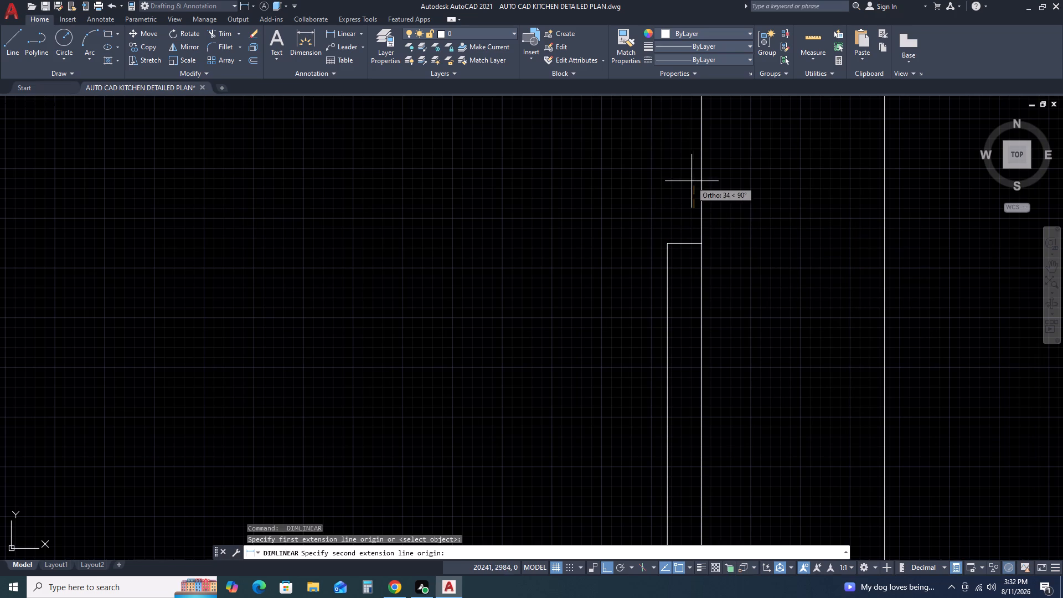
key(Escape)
Add a 325 vertical linear dimension above the 1360 one on the new elevation's wall, aligned with its dimension line.
key(space)
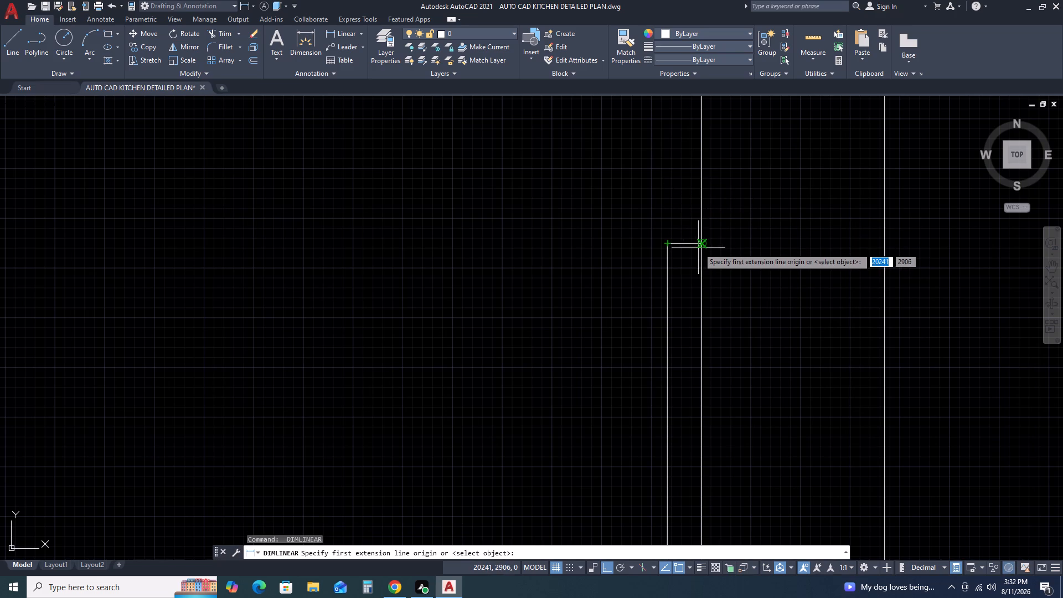
click(703, 244)
middle_drag(696, 178, 696, 367)
middle_click(695, 370)
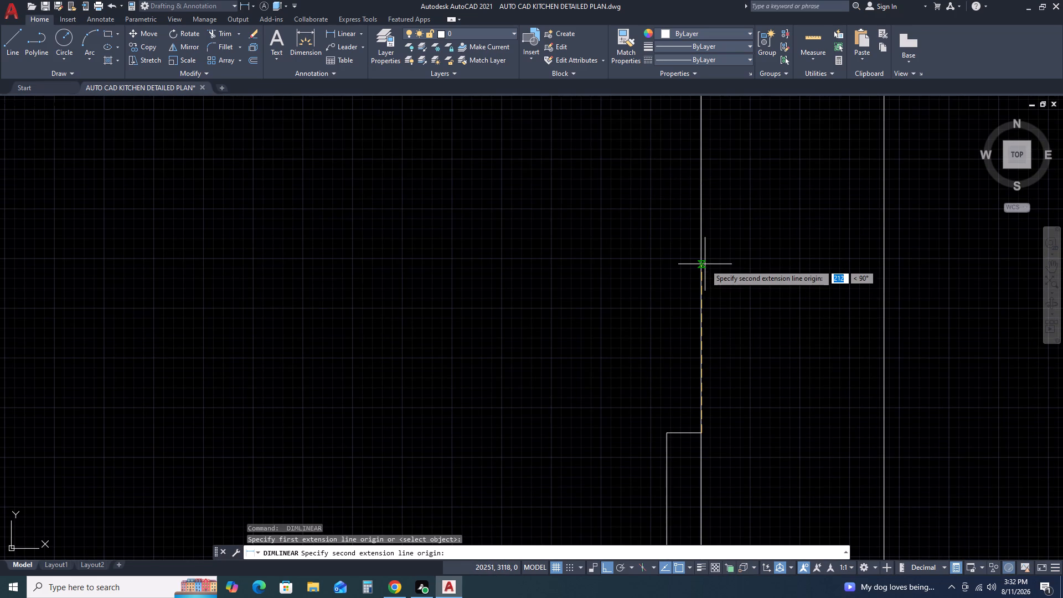
text(325)
key(space)
click(668, 435)
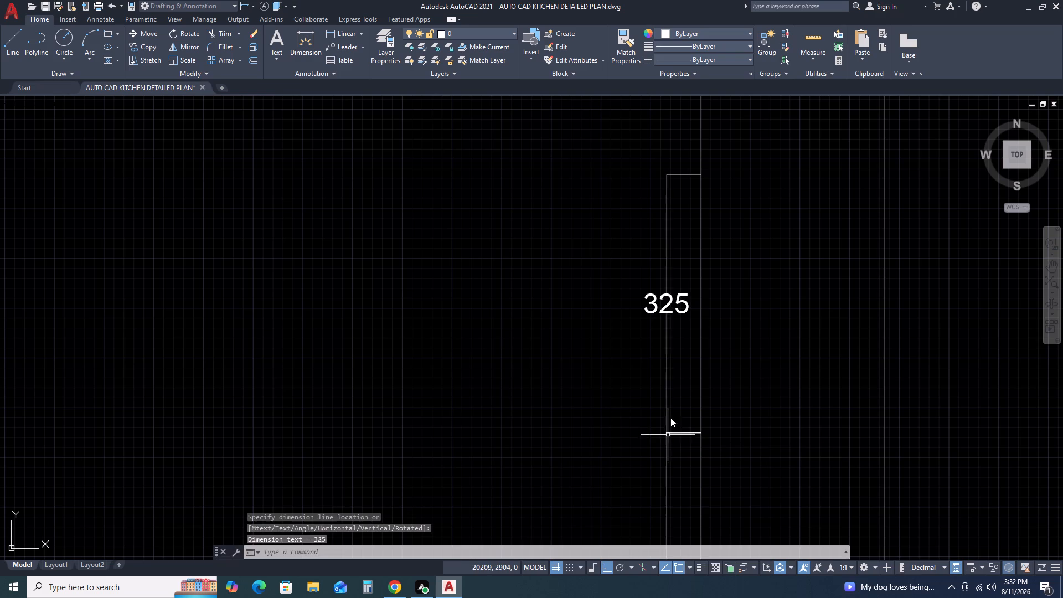
Add a 125 vertical linear dimension from the top of the 325 dimension, aligned with its dimension line.
key(space)
middle_drag(675, 260, 659, 427)
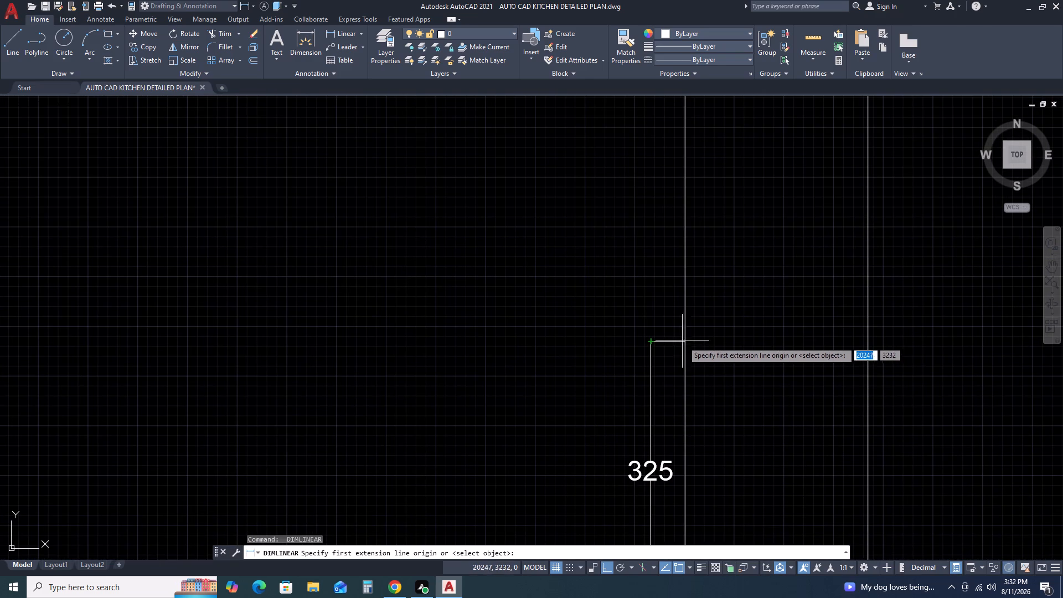
click(685, 341)
text(125)
key(space)
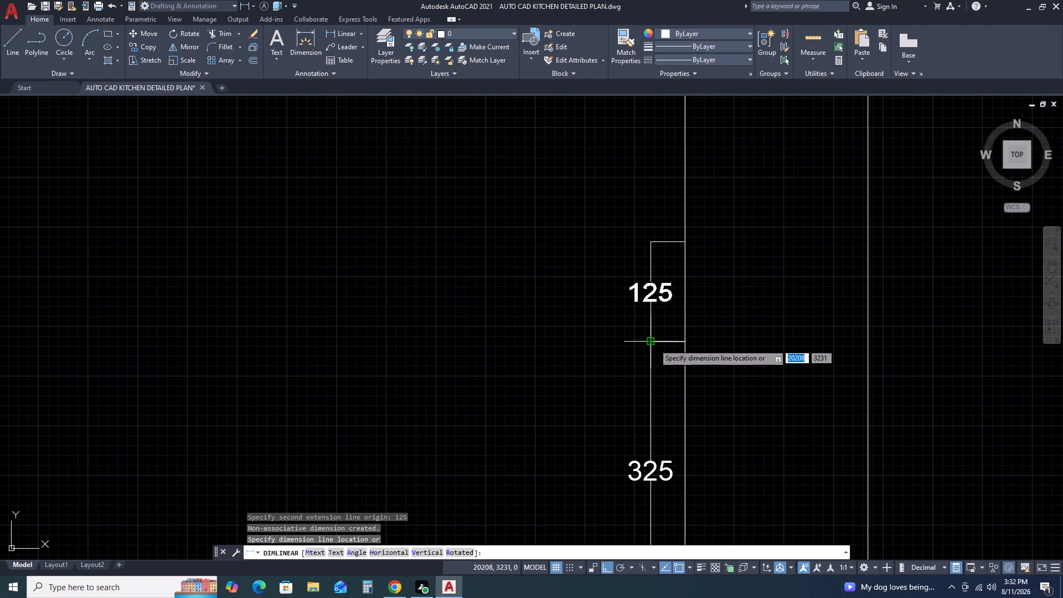
click(654, 343)
Add an overall vertical linear dimension from the top of the 125 dimension down to the floor line, placed outside the stacked heights.
scroll(557, 353, down, 3)
scroll(621, 383, down, 2)
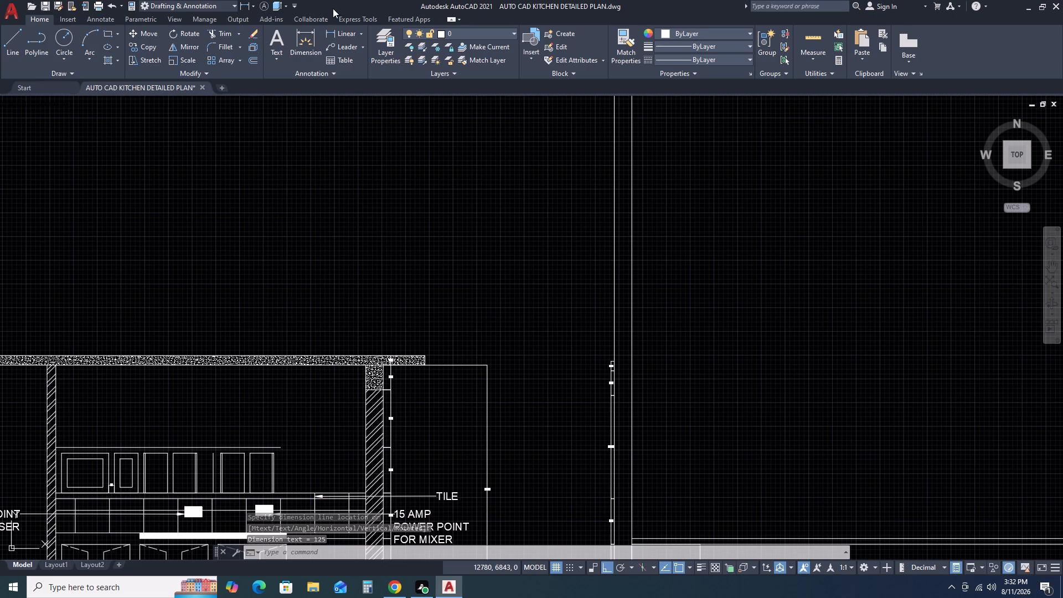
click(350, 34)
scroll(622, 368, up, 3)
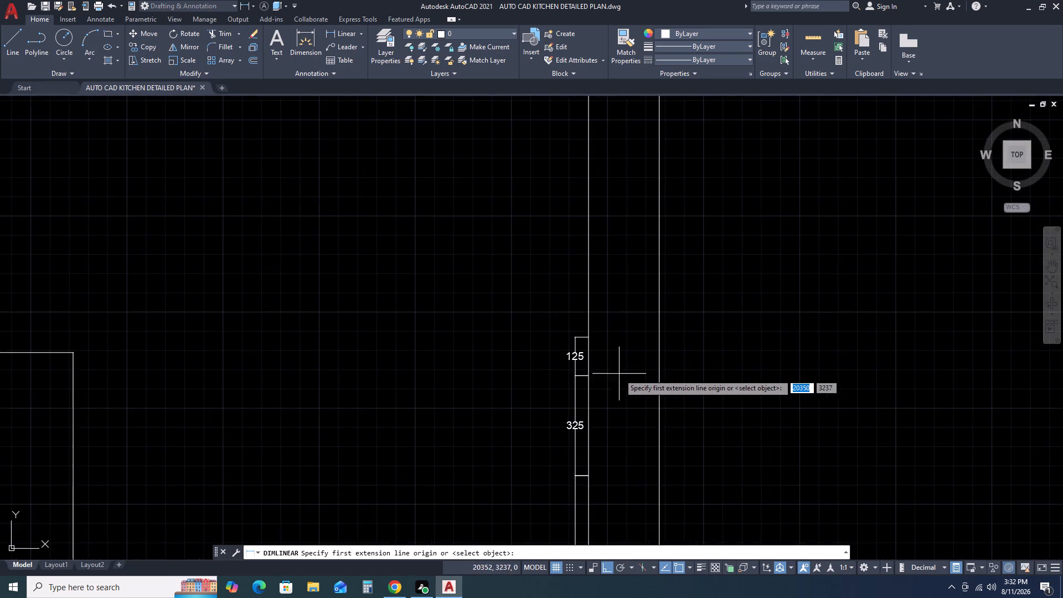
scroll(587, 350, up, 2)
click(587, 321)
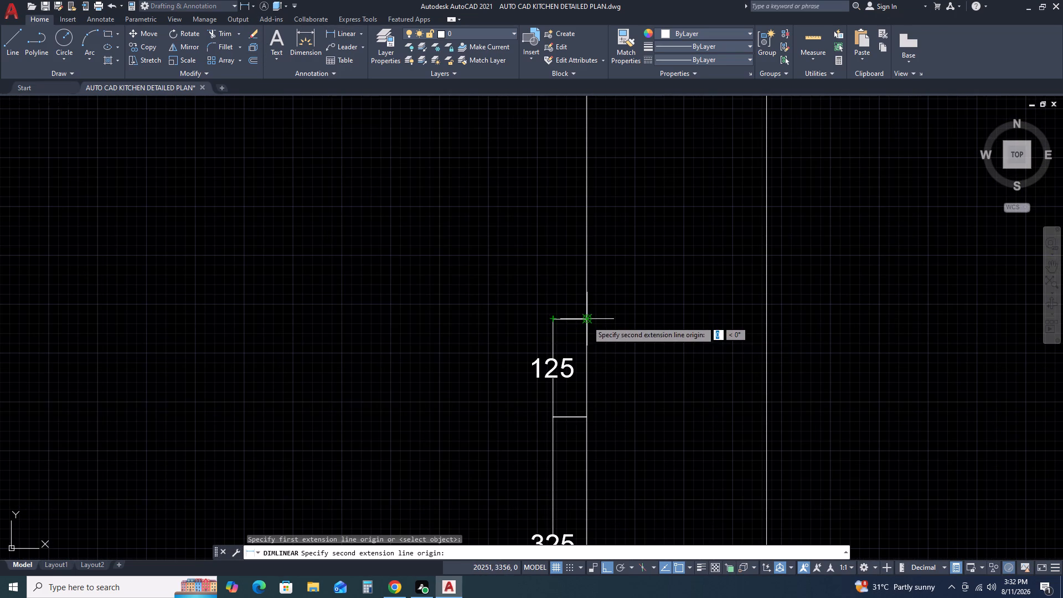
scroll(616, 494, down, 3)
middle_drag(610, 495, 592, 307)
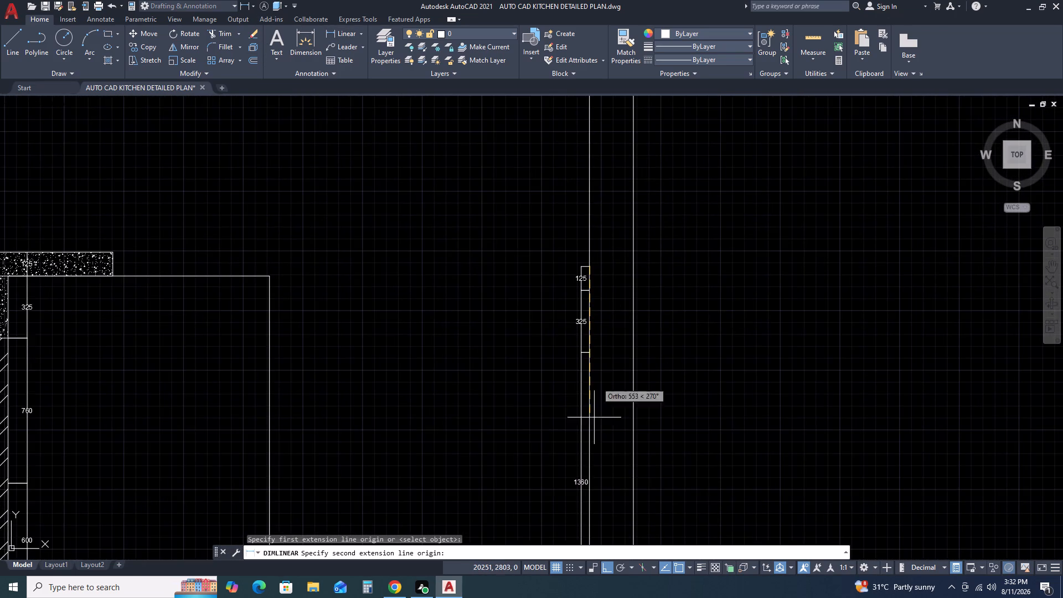
middle_drag(594, 484, 623, 257)
scroll(638, 440, down, 5)
scroll(634, 480, up, 3)
scroll(633, 427, up, 3)
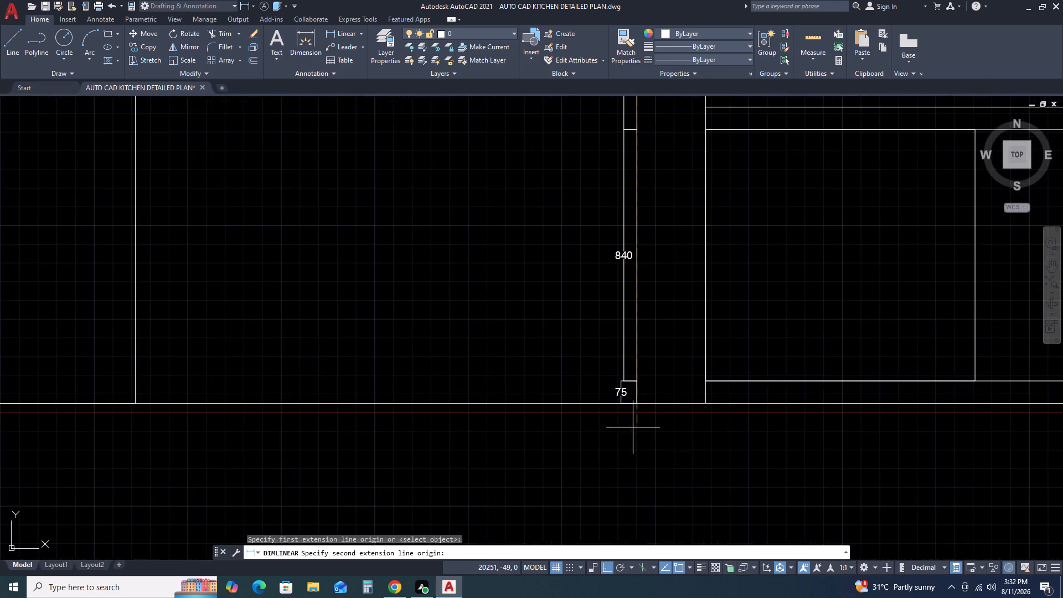
scroll(636, 416, up, 2)
click(636, 383)
click(536, 388)
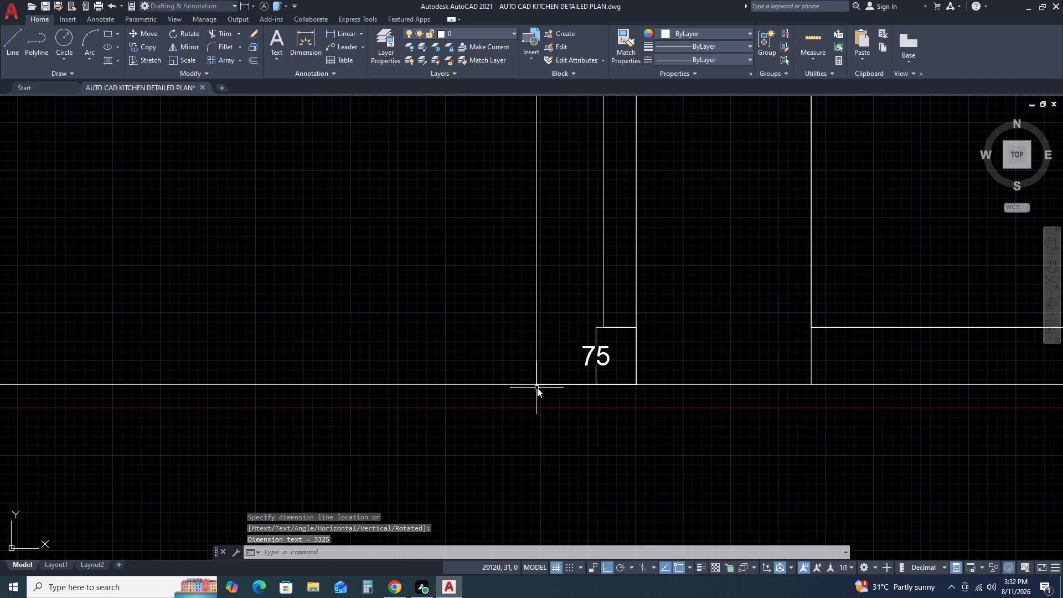
Compare the overall and stacked height dimensions of the first elevation with those of the new one.
scroll(551, 387, down, 4)
scroll(551, 212, up, 2)
scroll(555, 212, down, 2)
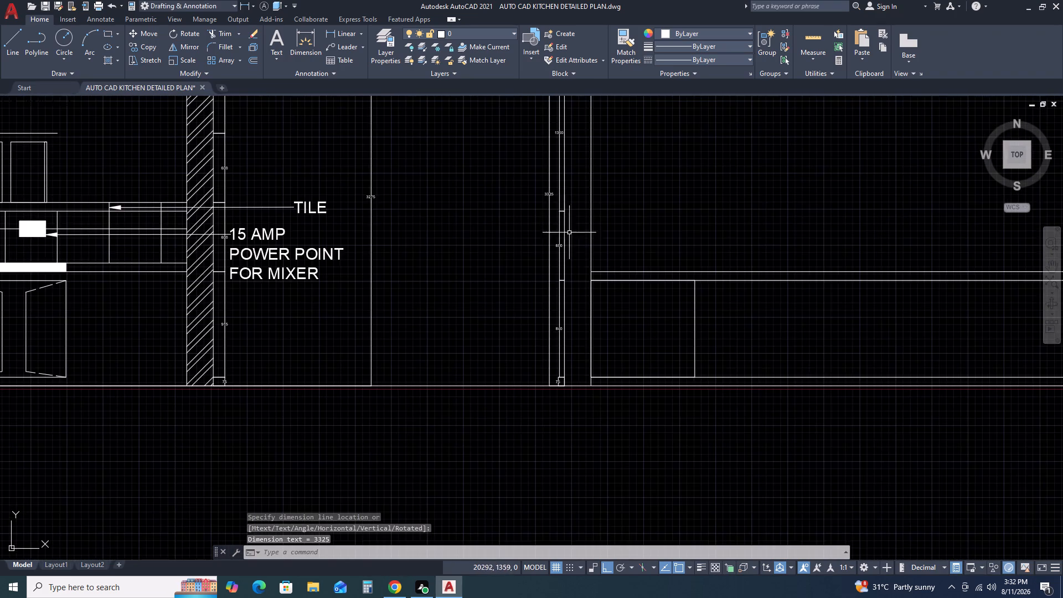
middle_drag(596, 279, 768, 396)
middle_click(768, 396)
middle_click(768, 396)
scroll(519, 411, up, 2)
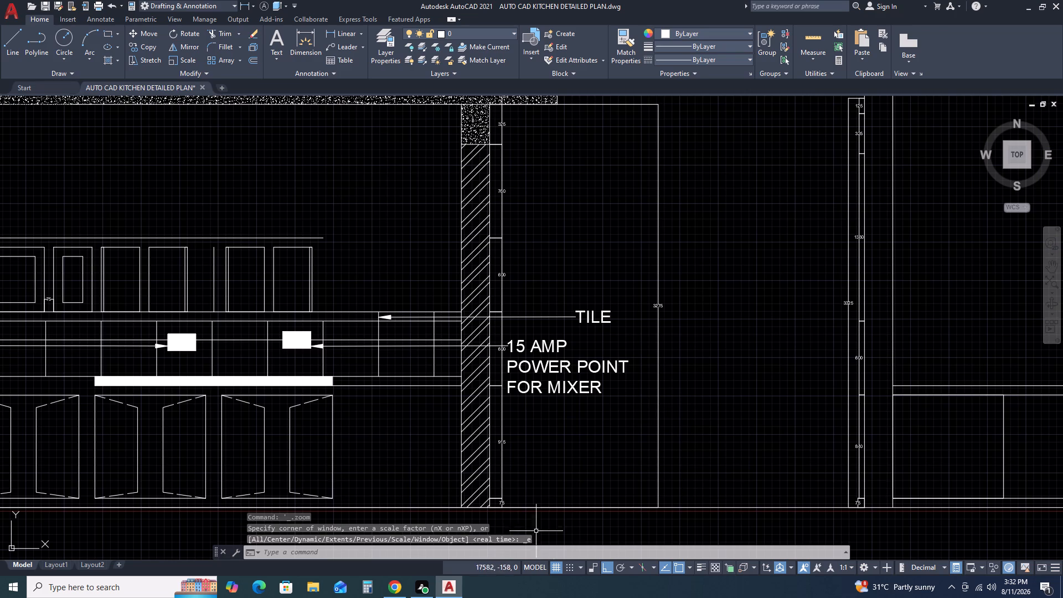
scroll(658, 297, up, 2)
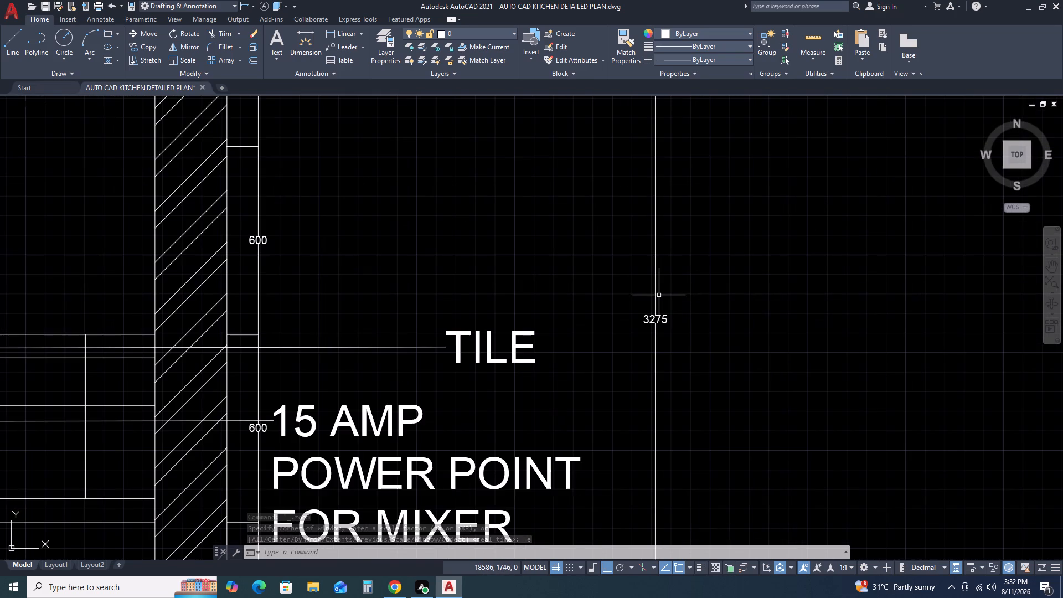
scroll(680, 322, down, 3)
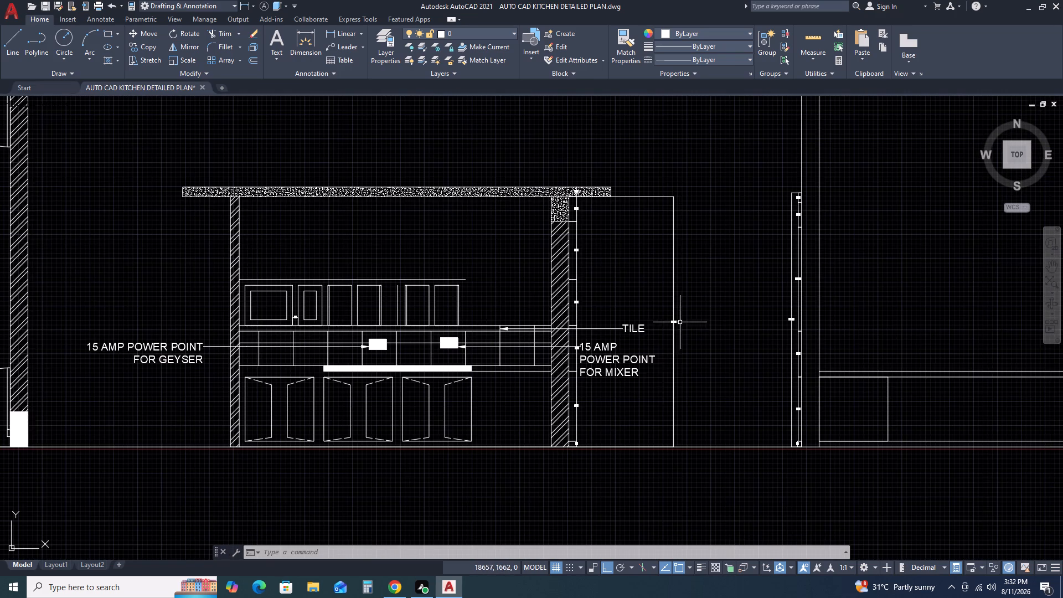
scroll(570, 460, up, 3)
middle_drag(598, 410, 625, 463)
scroll(635, 470, down, 2)
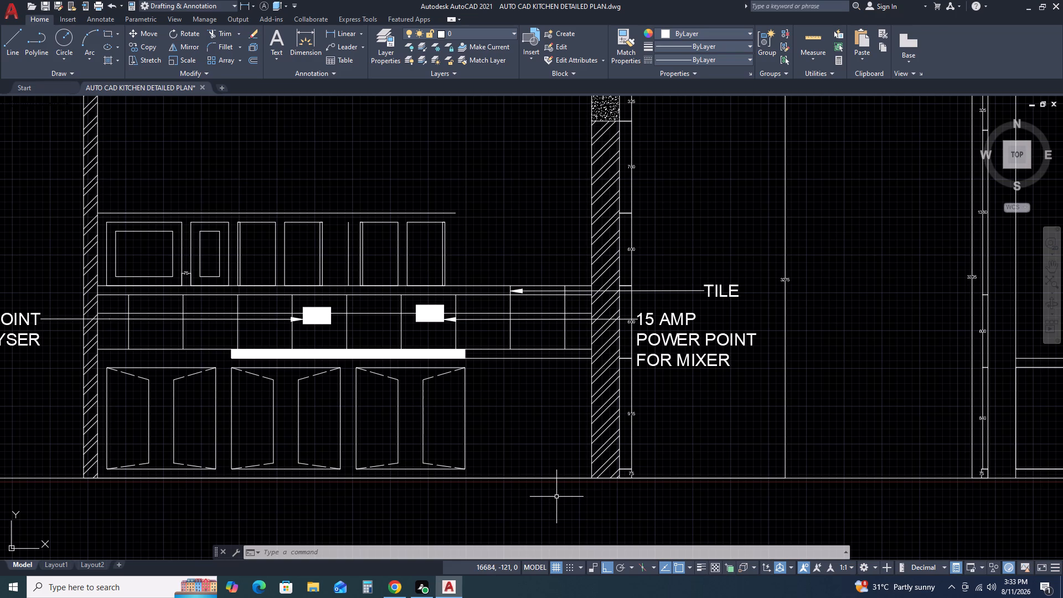
Stretch the upper end of the first elevation's overall height dimension down by 75 from the slab's underside.
middle_drag(789, 395, 793, 499)
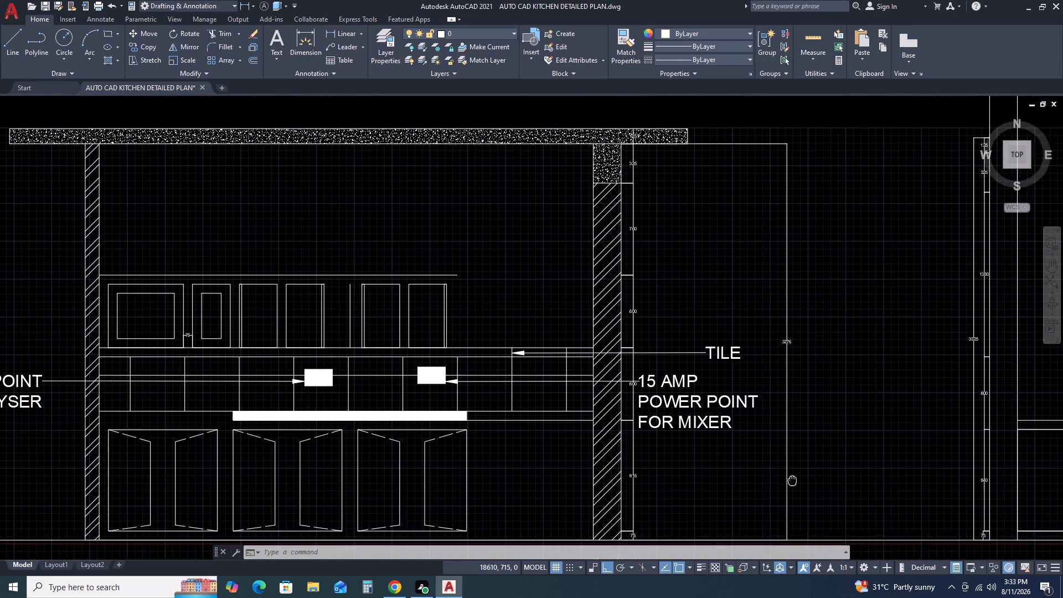
click(726, 182)
click(707, 223)
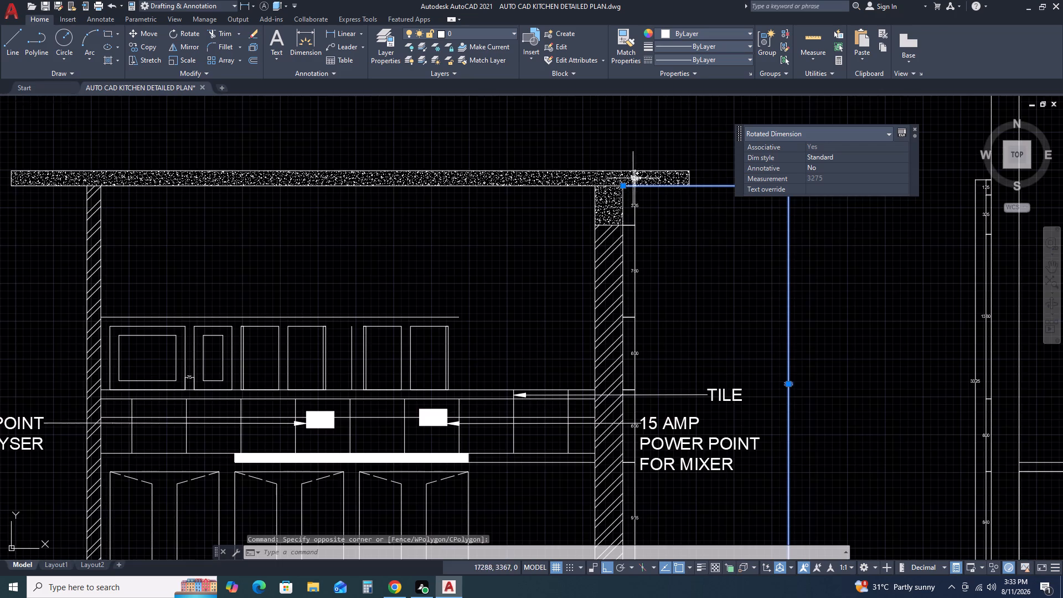
scroll(632, 178, up, 3)
click(590, 210)
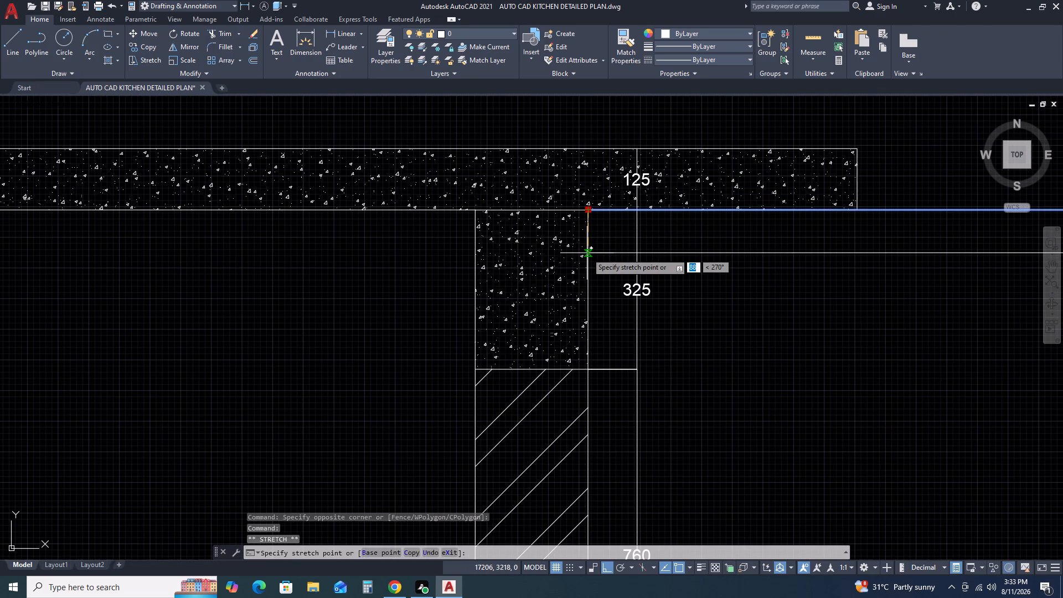
text(75)
key(space)
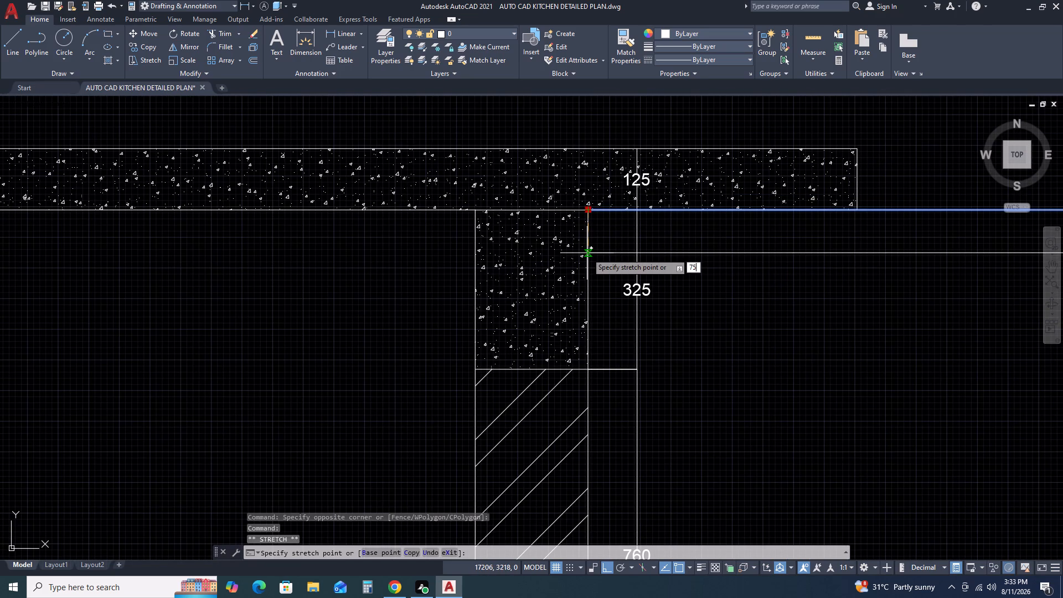
click(587, 253)
key(Escape)
Examine the first elevation's overall height dimension against its stacked dimensions and the roof slab.
scroll(587, 253, down, 3)
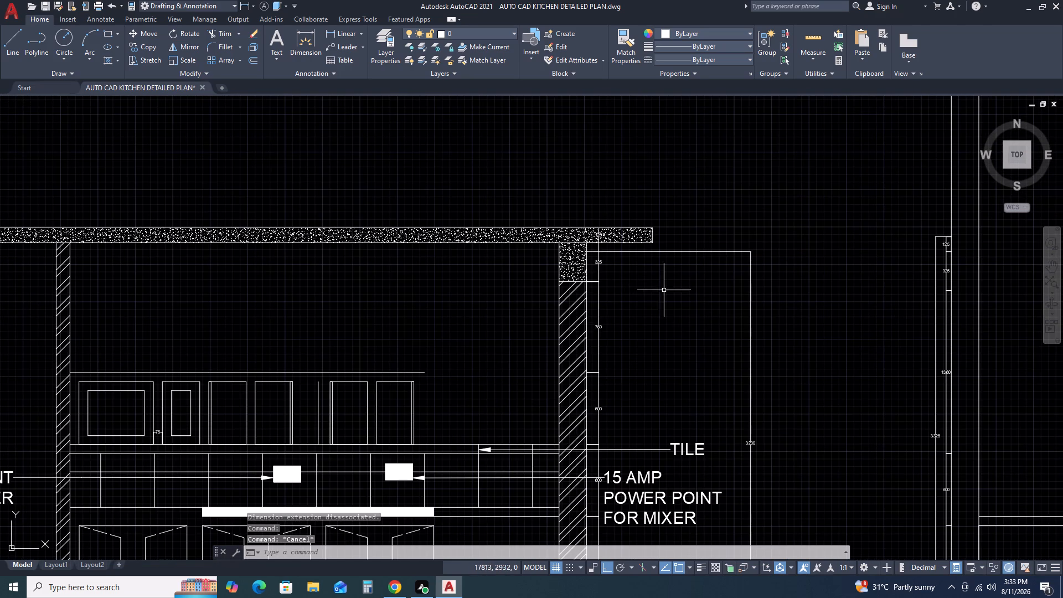
scroll(746, 481, up, 2)
scroll(787, 437, down, 4)
middle_drag(816, 448, 755, 344)
middle_click(753, 342)
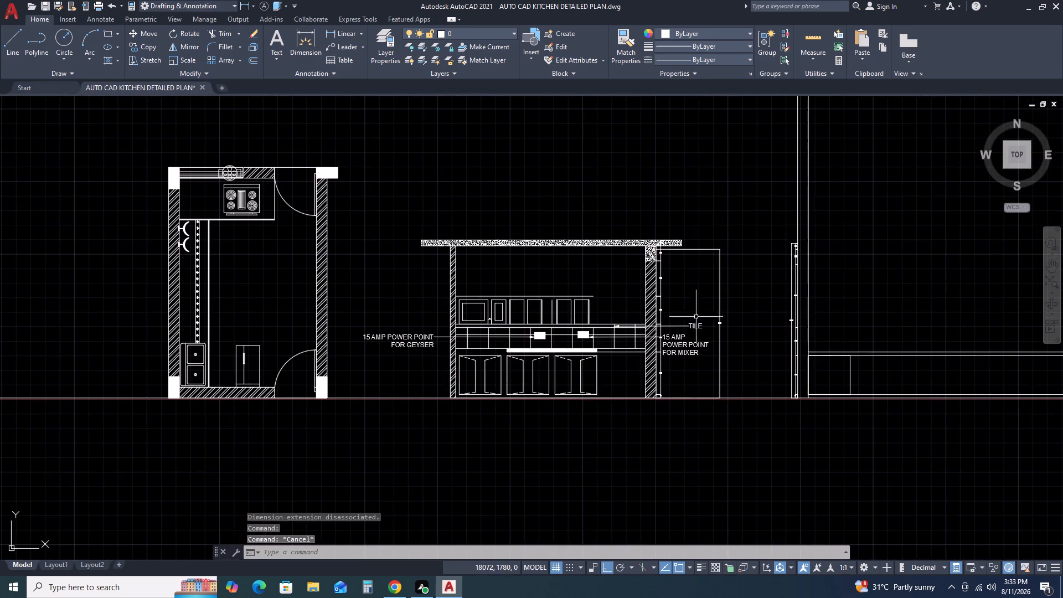
scroll(664, 415, up, 3)
middle_drag(660, 310, 646, 465)
scroll(646, 472, down, 2)
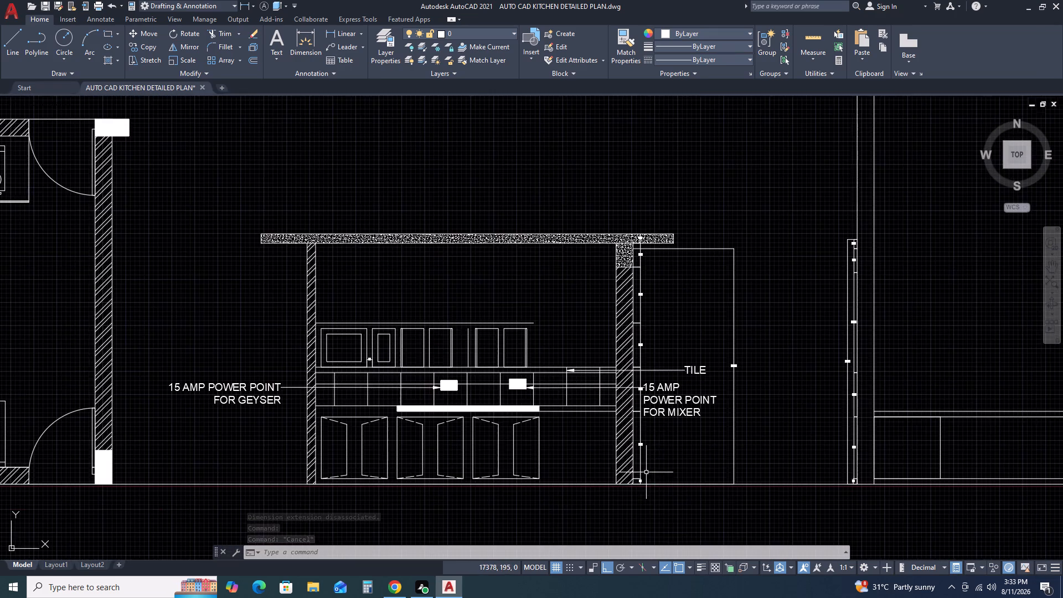
scroll(638, 275, up, 3)
middle_drag(638, 274, 625, 444)
scroll(625, 441, down, 1)
scroll(601, 333, up, 2)
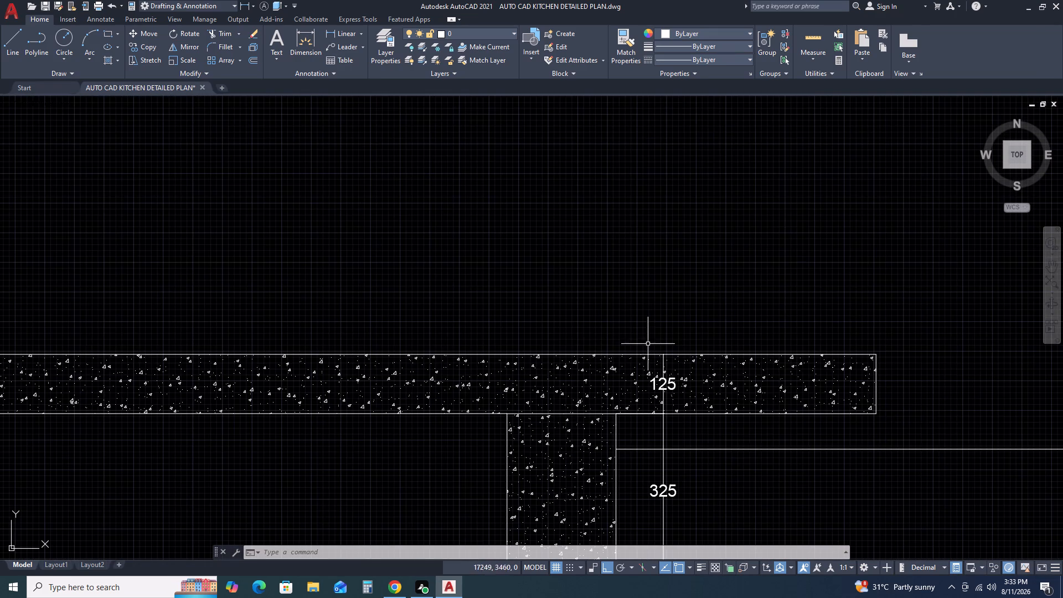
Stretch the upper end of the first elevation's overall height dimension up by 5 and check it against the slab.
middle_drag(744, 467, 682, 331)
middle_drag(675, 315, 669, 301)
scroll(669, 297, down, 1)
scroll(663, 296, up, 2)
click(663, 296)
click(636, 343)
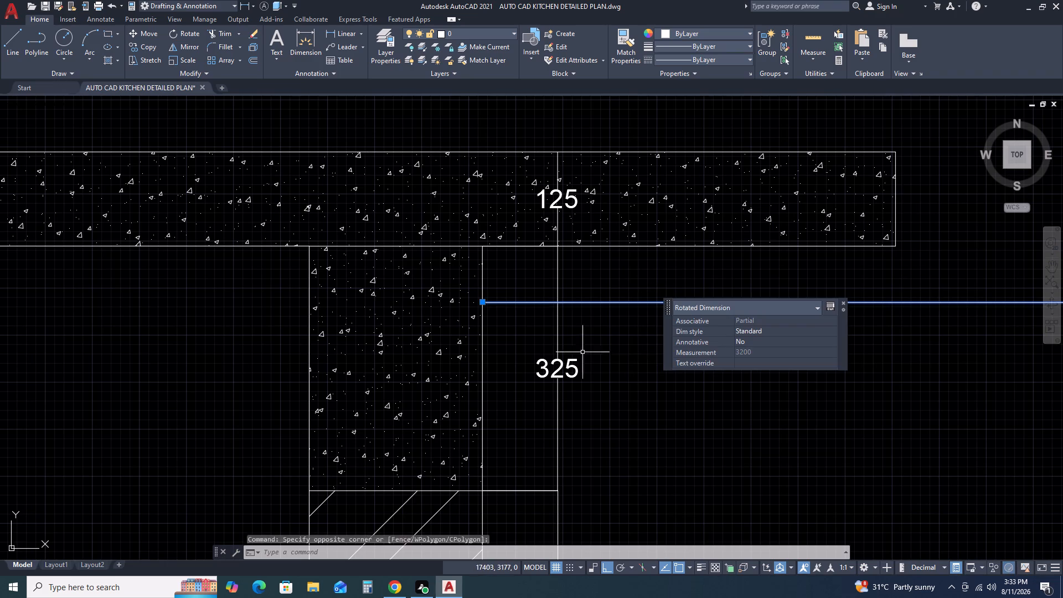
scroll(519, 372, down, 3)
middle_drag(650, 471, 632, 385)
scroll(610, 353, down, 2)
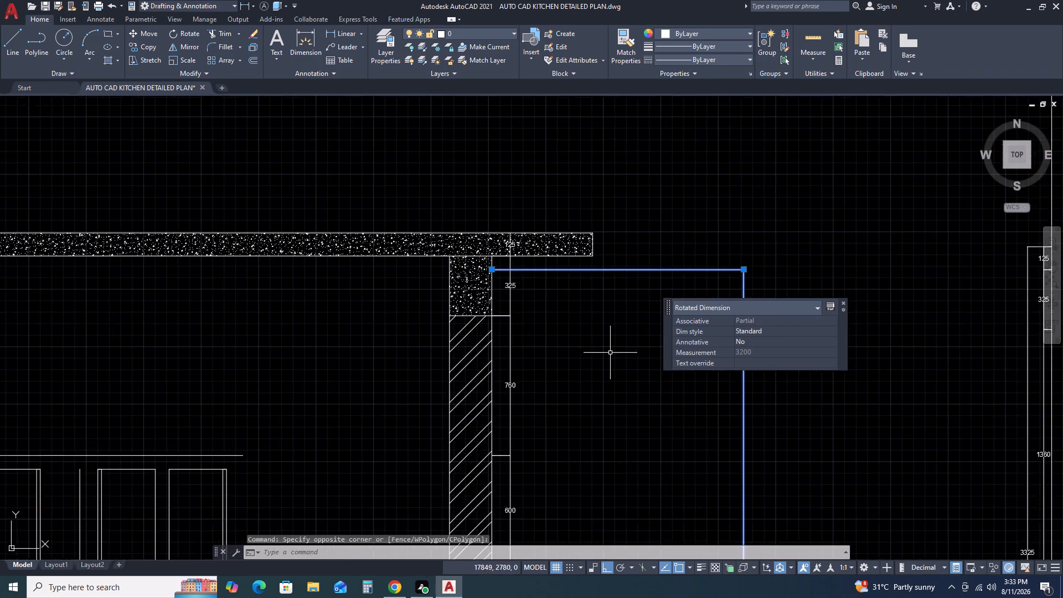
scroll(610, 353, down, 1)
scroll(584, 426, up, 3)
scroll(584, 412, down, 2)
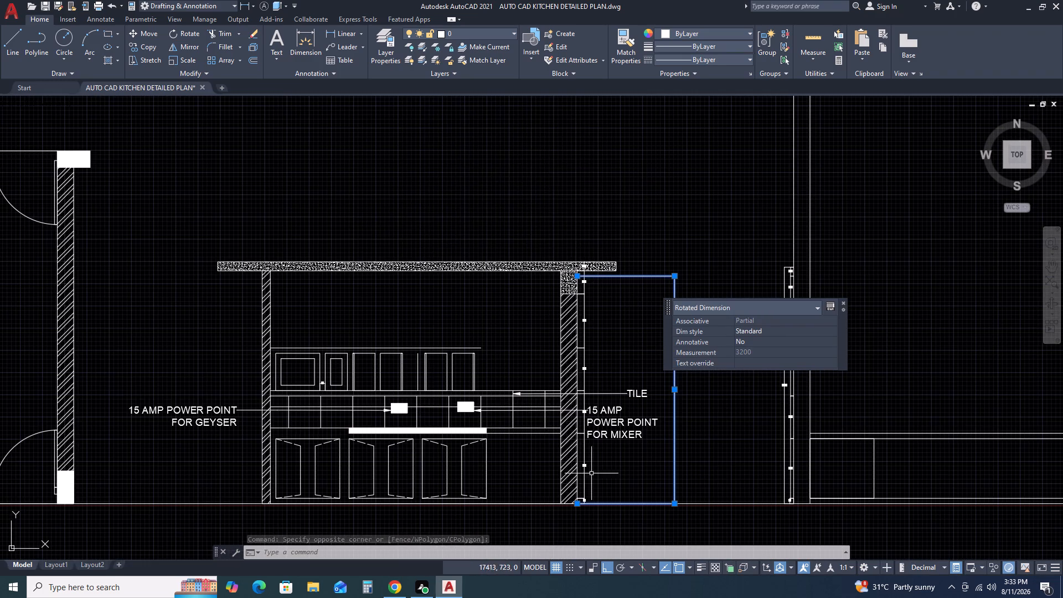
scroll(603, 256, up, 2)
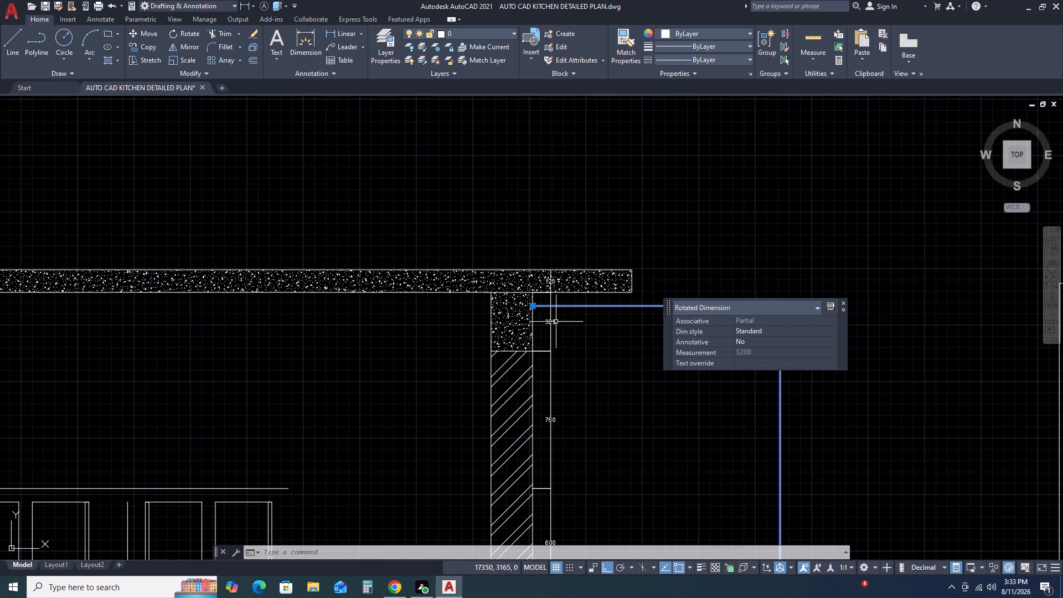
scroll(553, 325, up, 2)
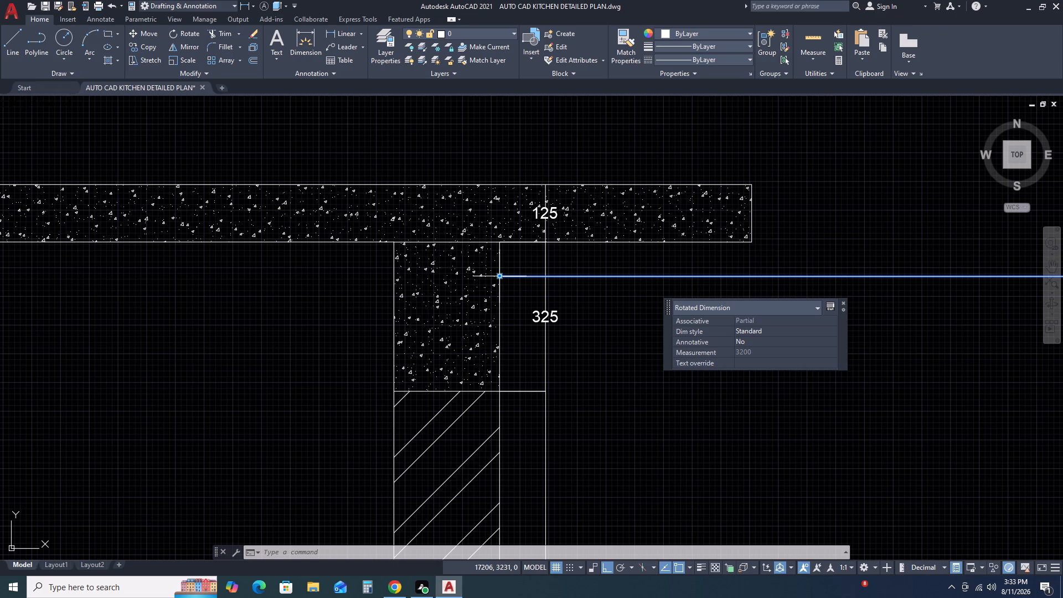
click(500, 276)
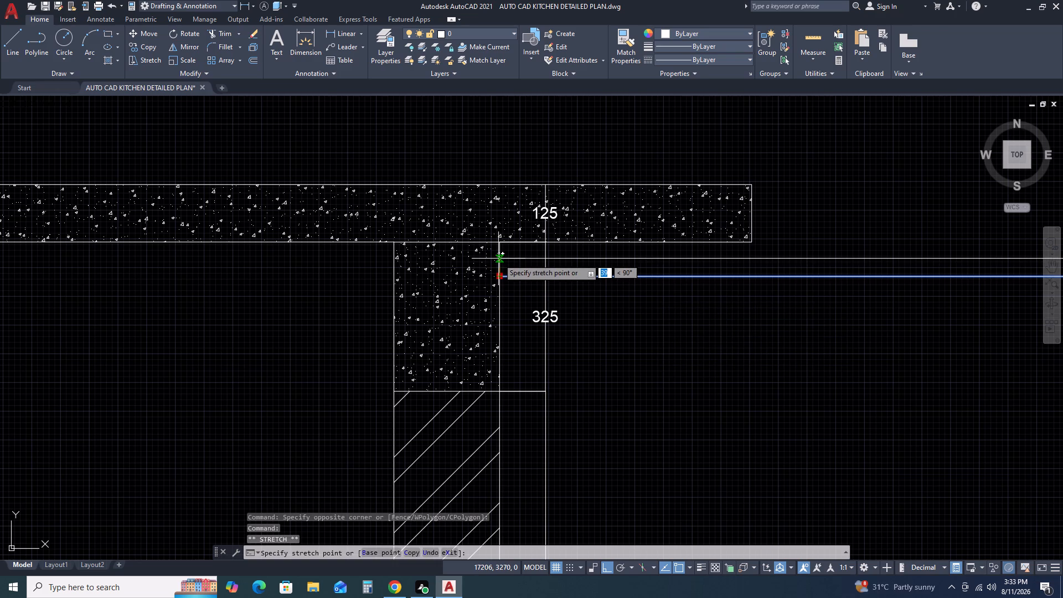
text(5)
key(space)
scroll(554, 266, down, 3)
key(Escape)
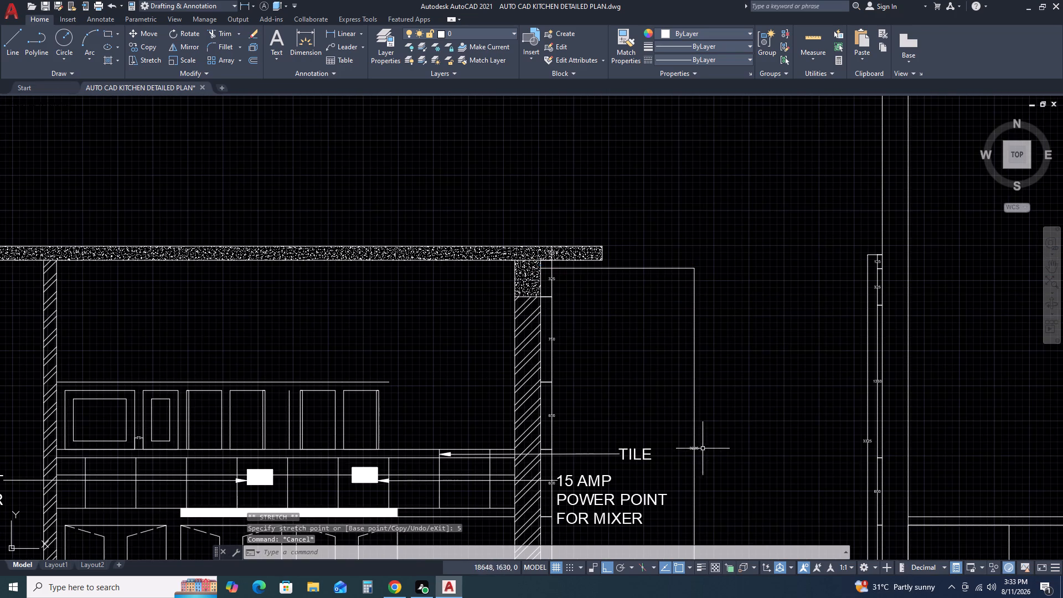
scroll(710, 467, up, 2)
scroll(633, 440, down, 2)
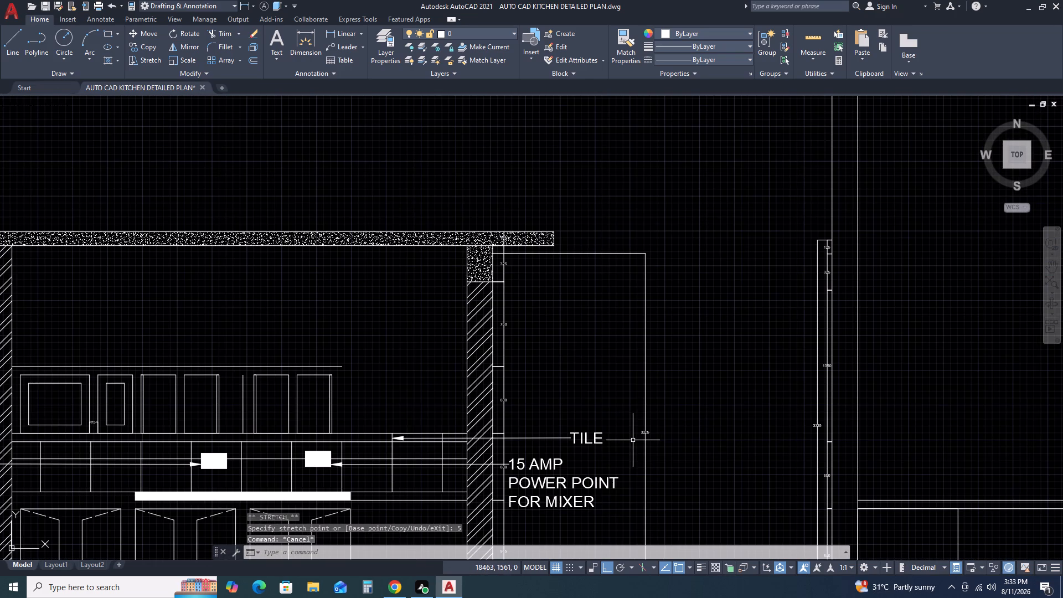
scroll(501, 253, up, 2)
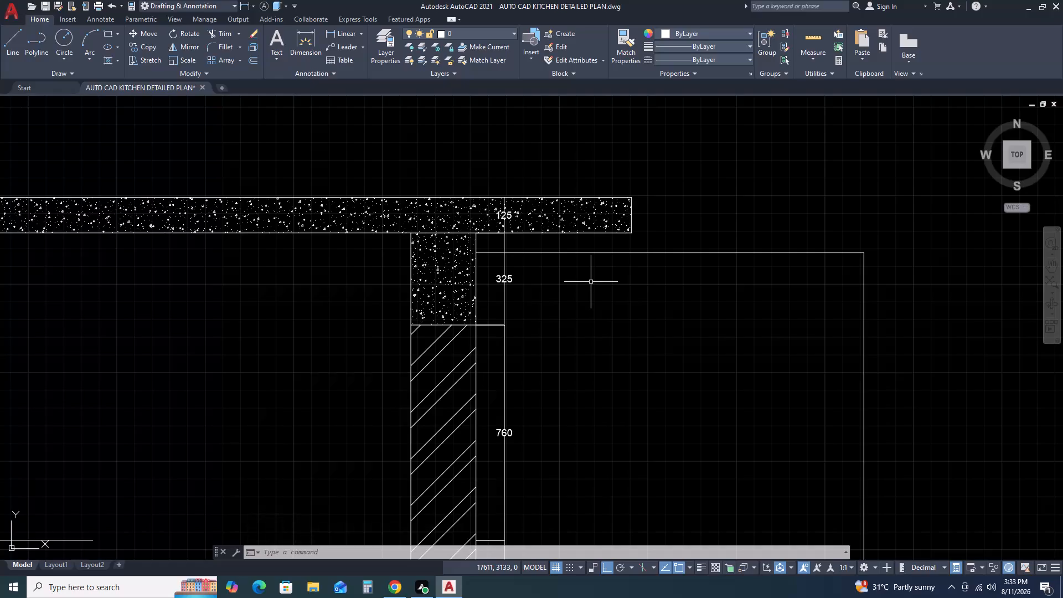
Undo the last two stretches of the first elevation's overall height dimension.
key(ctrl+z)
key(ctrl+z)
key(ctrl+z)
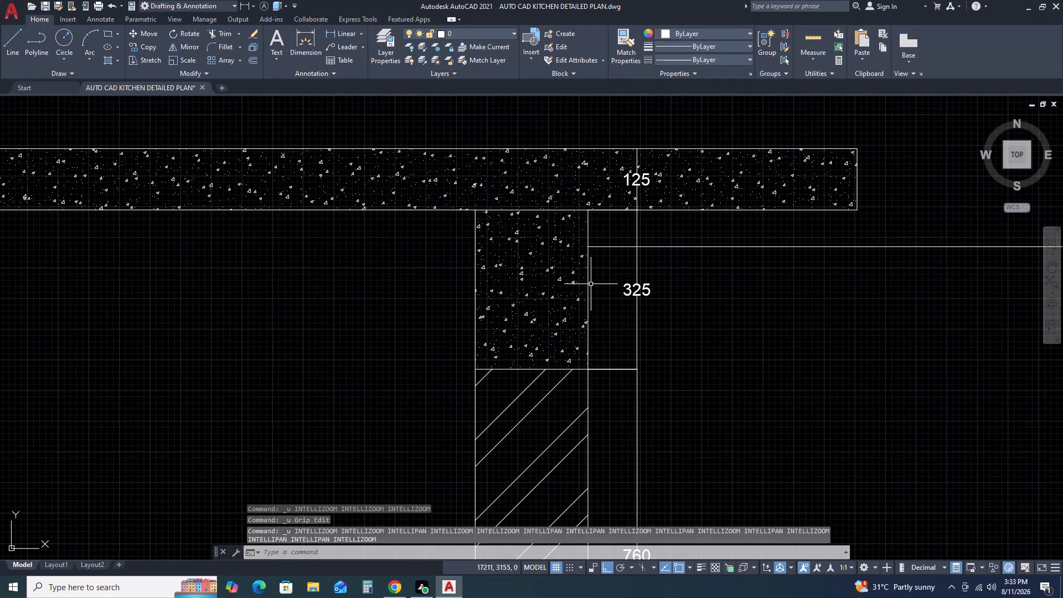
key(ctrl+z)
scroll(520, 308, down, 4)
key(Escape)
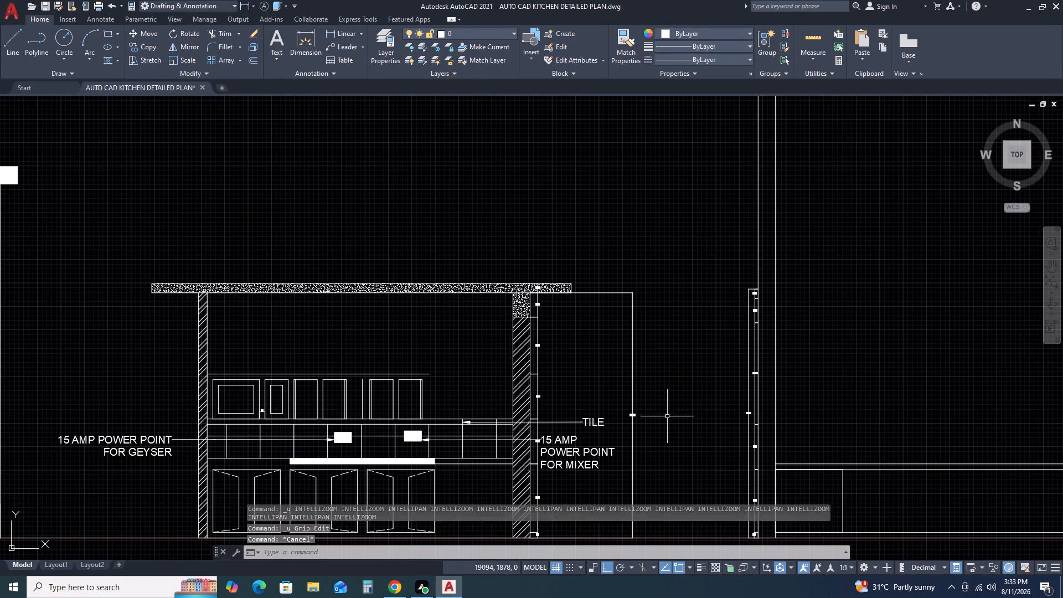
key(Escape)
Stretch the upper end of the first elevation's overall height dimension down by 2 from the slab's underside.
scroll(668, 425, up, 3)
scroll(666, 421, down, 1)
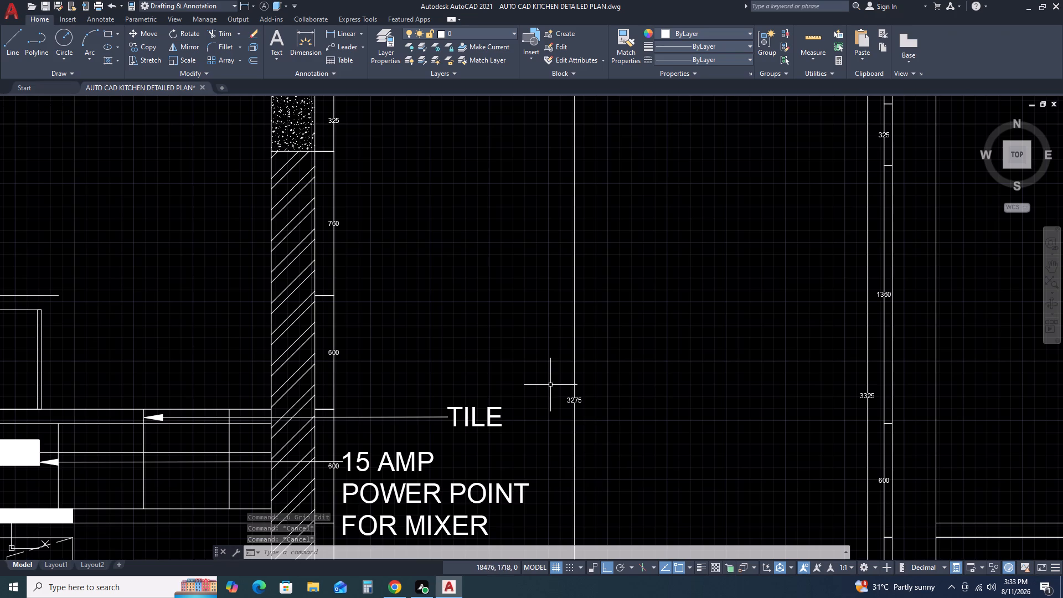
scroll(550, 385, down, 2)
scroll(486, 246, up, 2)
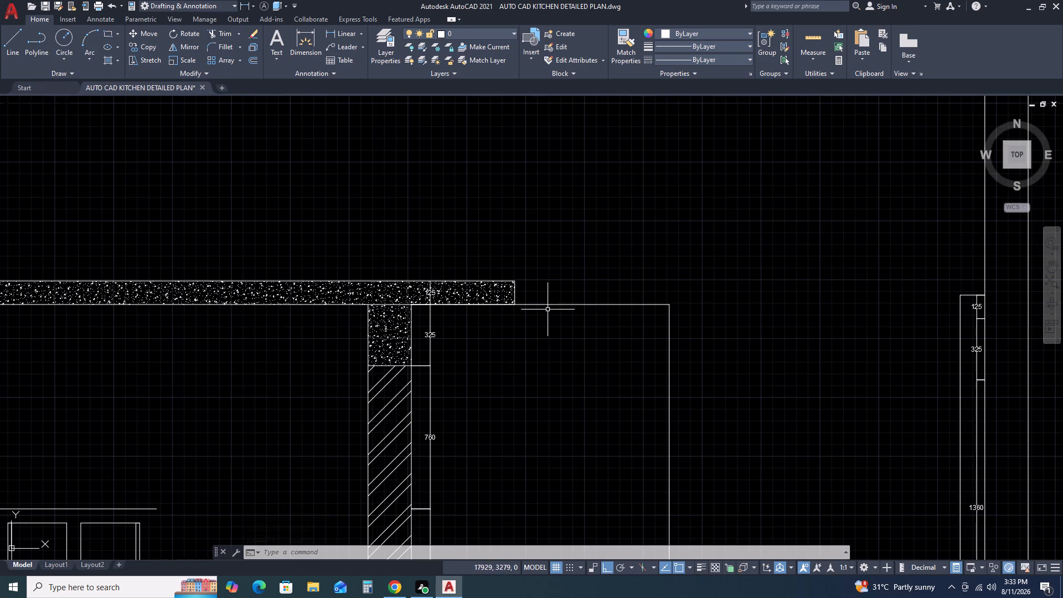
click(550, 304)
scroll(395, 303, up, 2)
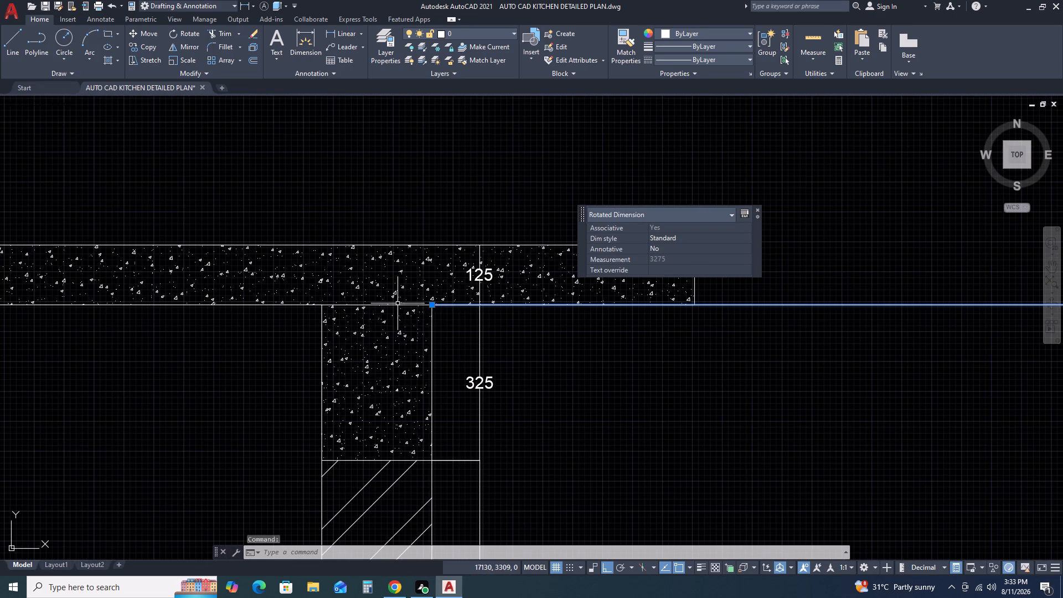
click(432, 303)
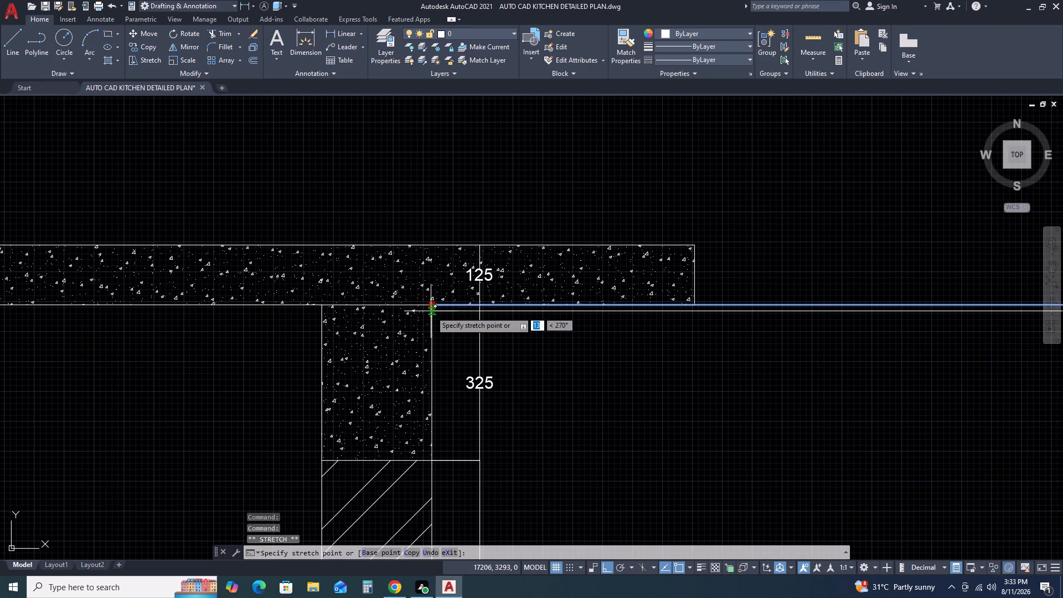
text(2)
key(space)
Examine the overall height dimension's upper extension line against the roof slab's underside, then deselect the dimension.
scroll(456, 336, down, 2)
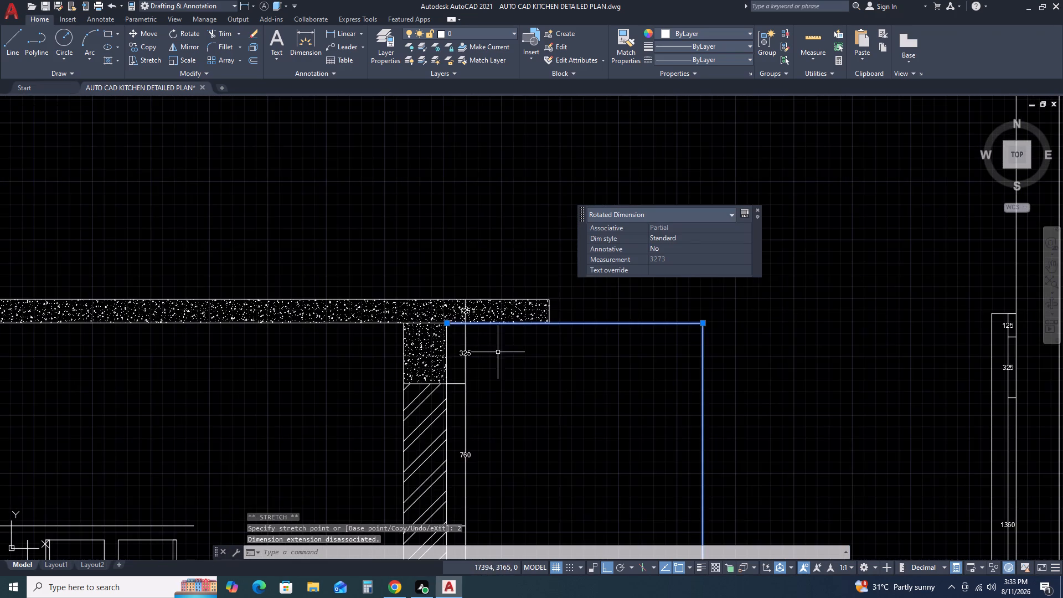
scroll(618, 359, down, 3)
scroll(646, 446, up, 3)
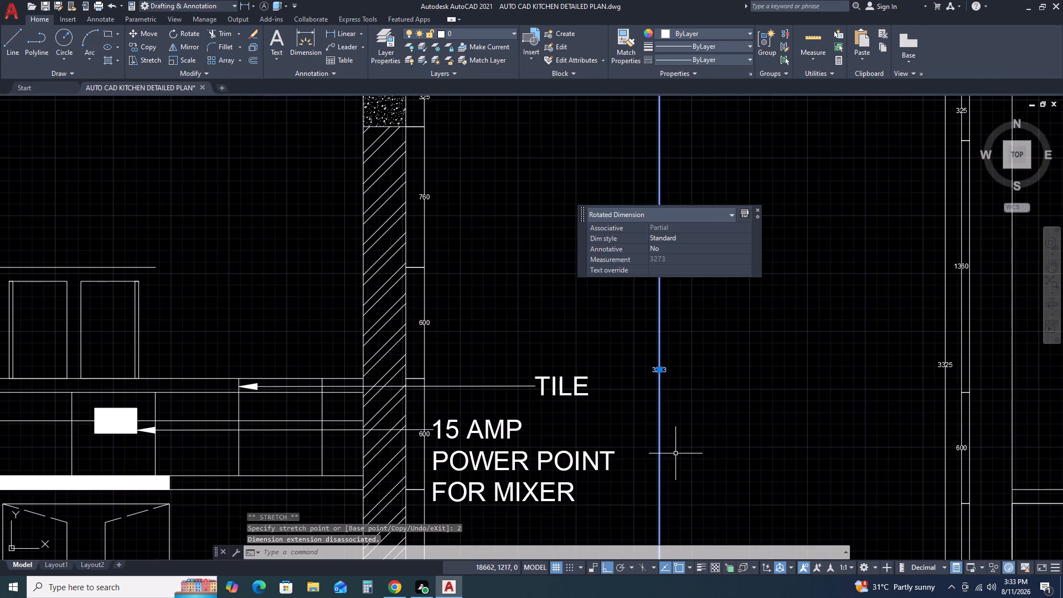
scroll(675, 453, down, 1)
scroll(517, 213, up, 4)
middle_drag(494, 215, 477, 300)
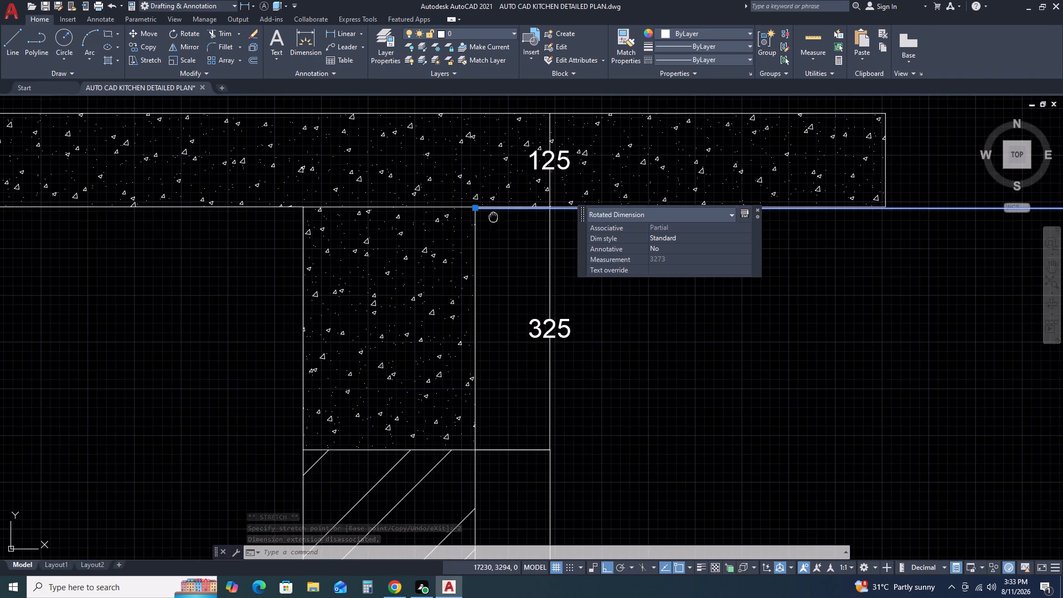
middle_drag(477, 300, 473, 319)
scroll(895, 319, up, 3)
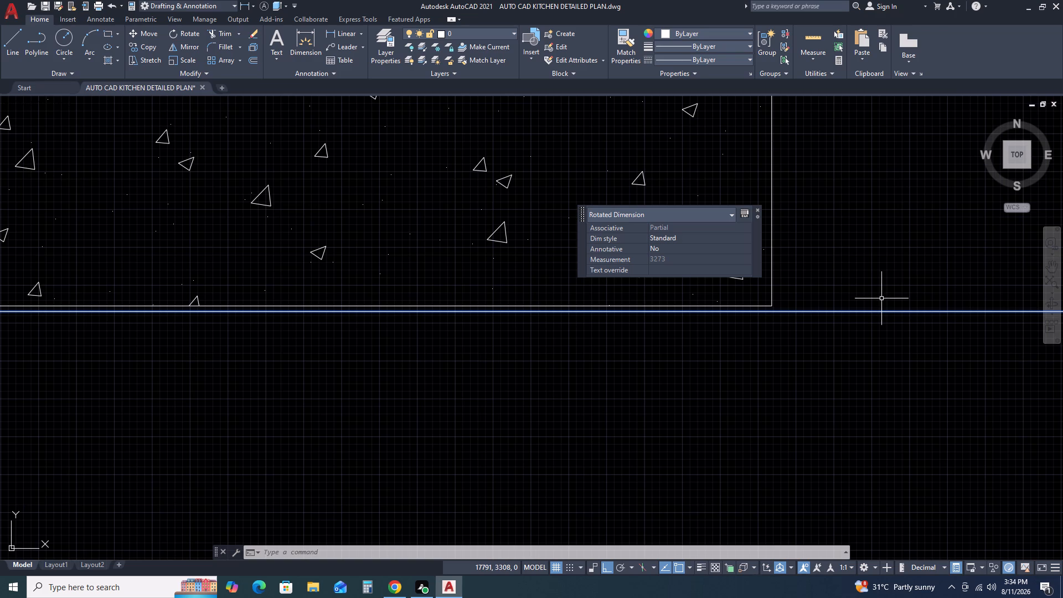
scroll(742, 327, down, 6)
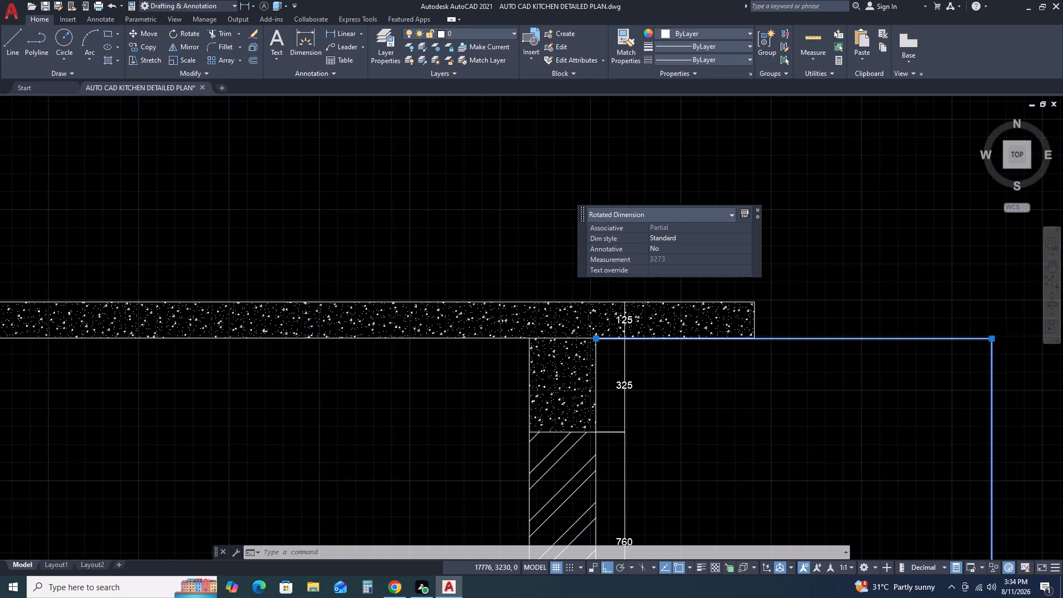
scroll(652, 435, up, 2)
scroll(792, 387, down, 2)
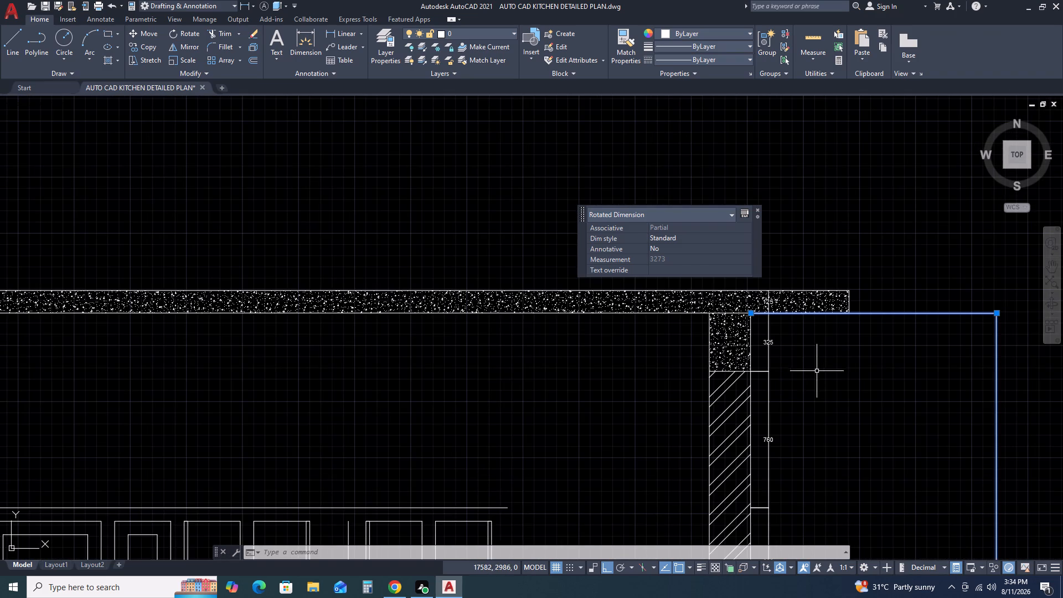
scroll(775, 379, down, 2)
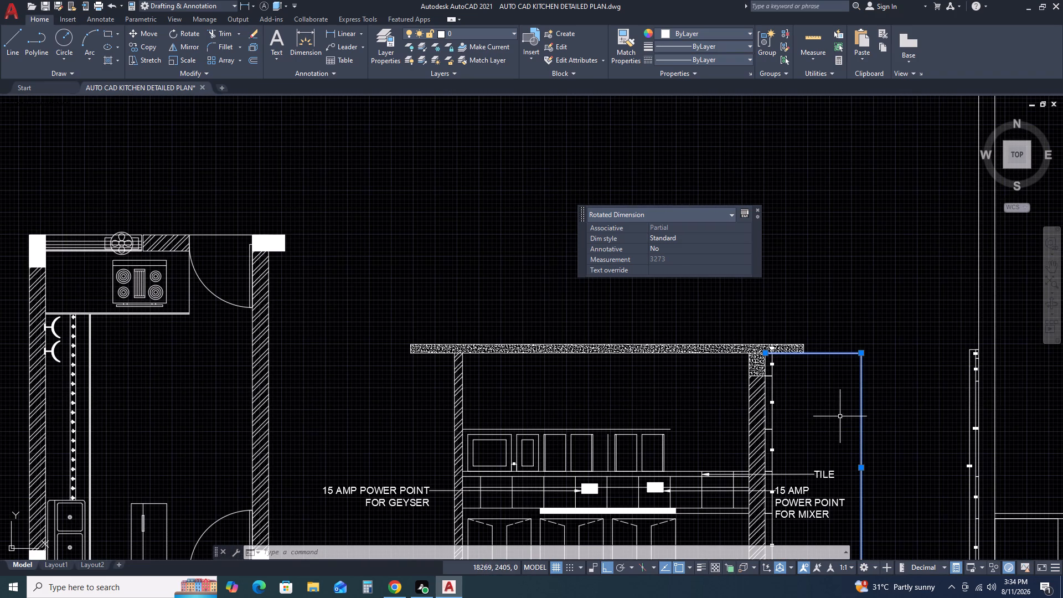
scroll(783, 355, up, 4)
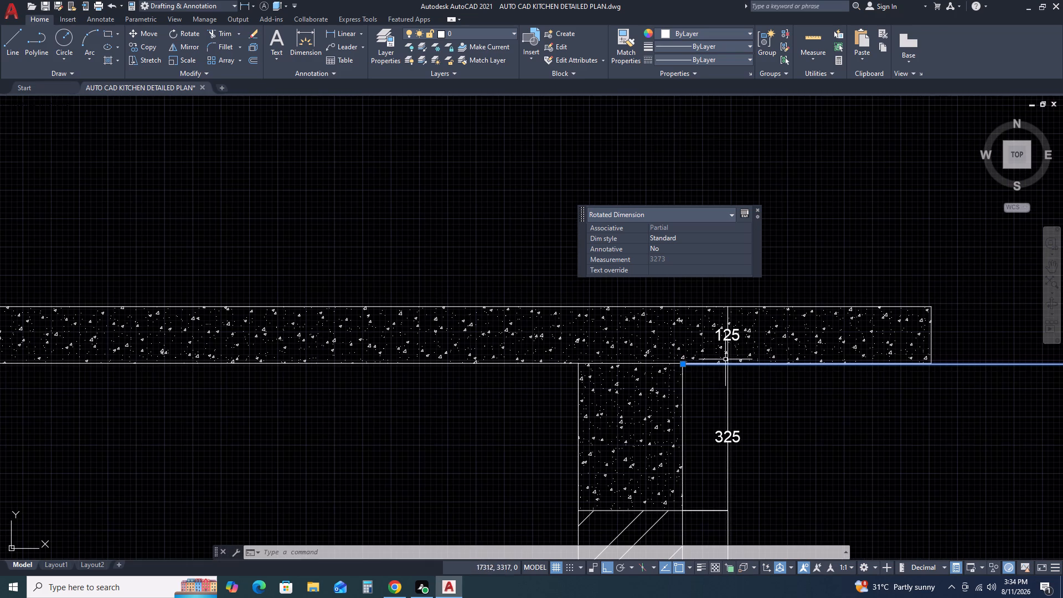
key(Escape)
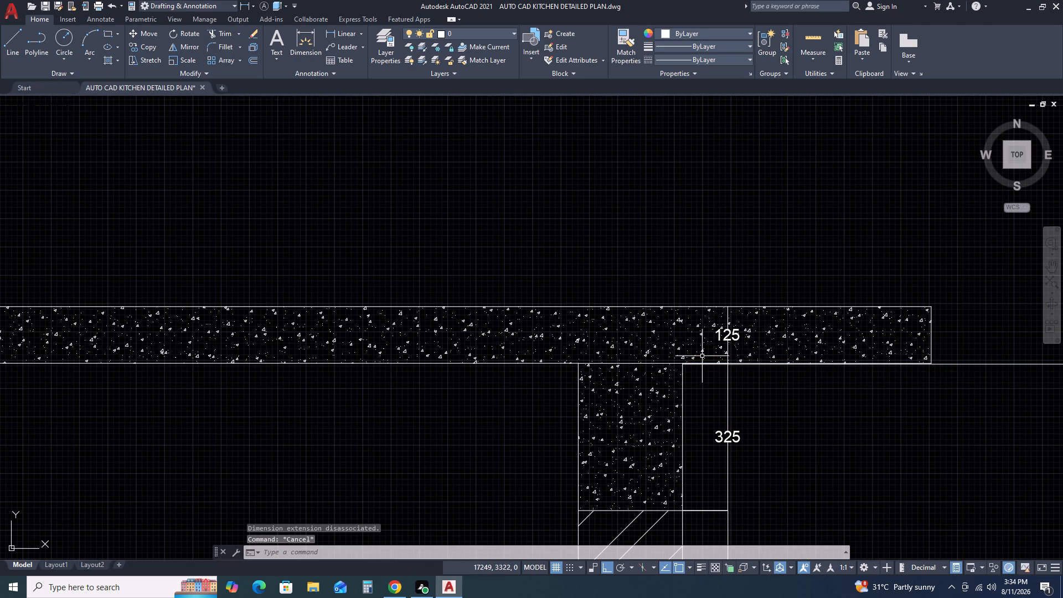
key(Escape)
Compare the first elevation's overall height dimension with its stacked heights and the roof slab.
scroll(732, 354, down, 1)
middle_drag(811, 449, 790, 415)
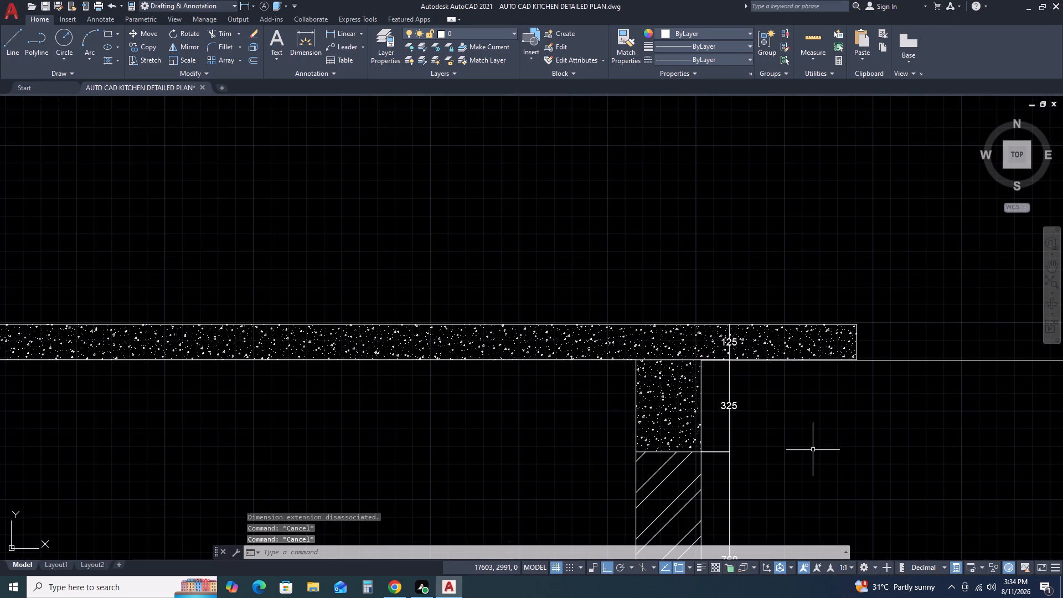
middle_drag(790, 415, 689, 295)
scroll(679, 286, down, 3)
scroll(738, 374, up, 3)
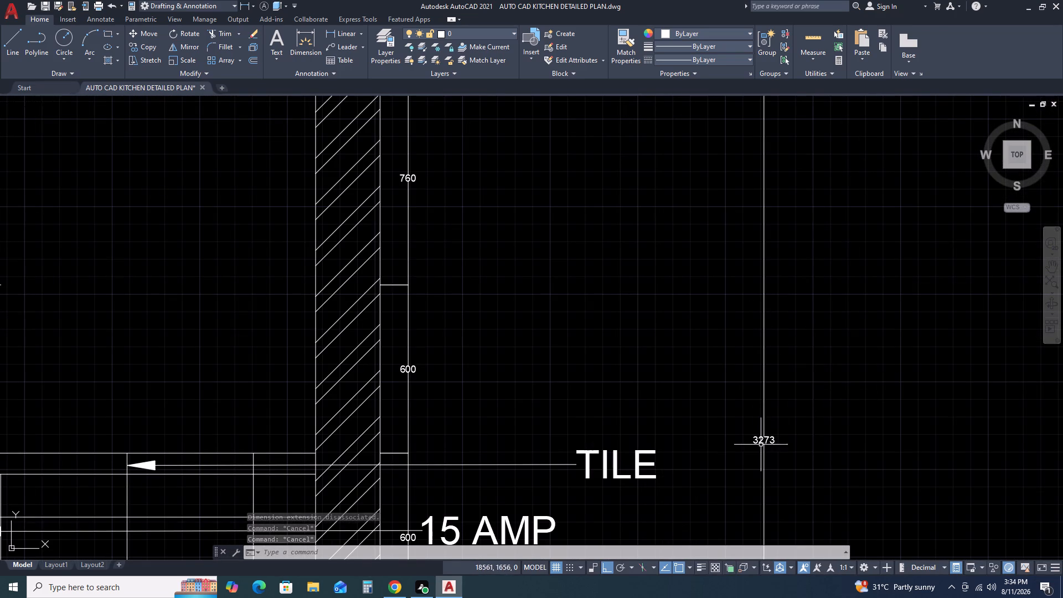
middle_drag(771, 266, 787, 381)
middle_click(787, 382)
scroll(753, 329, down, 2)
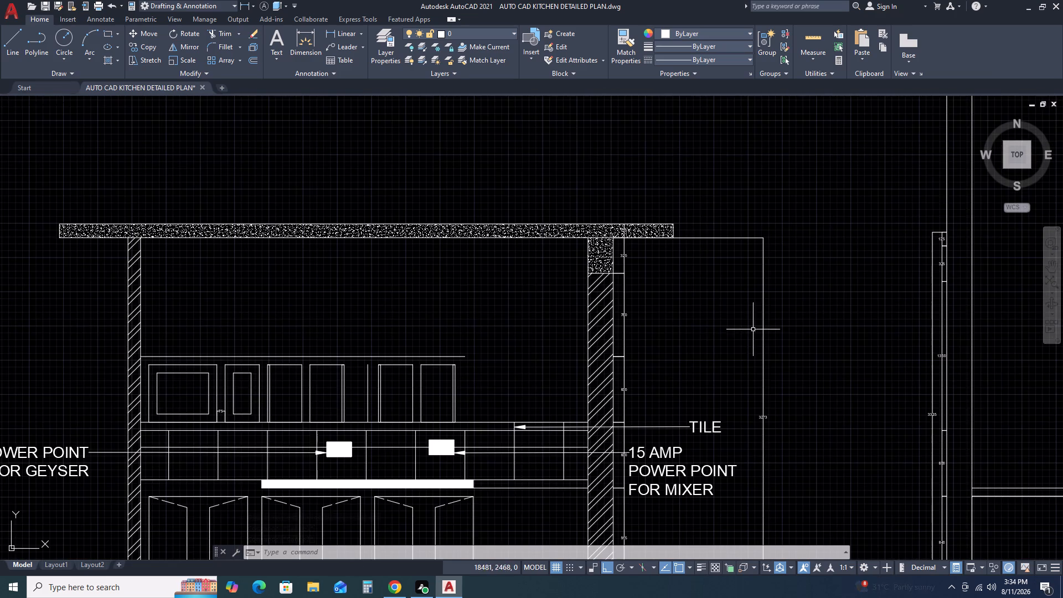
scroll(683, 213, up, 3)
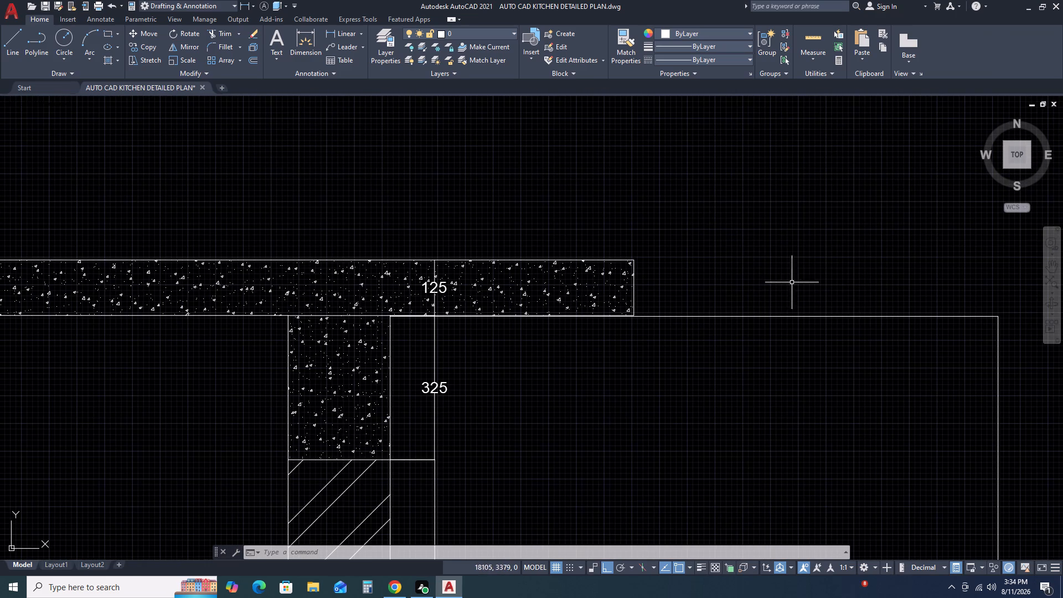